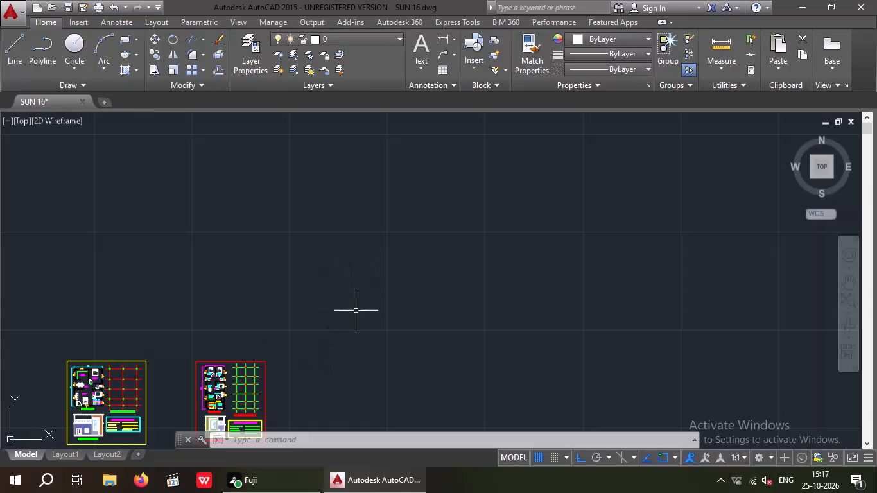
Draw a closed 20' by 30' rectangular outline with lines in the empty area above the two bordered sheets.
scroll(367, 262, down, 2)
key(Escape)
key(Escape)
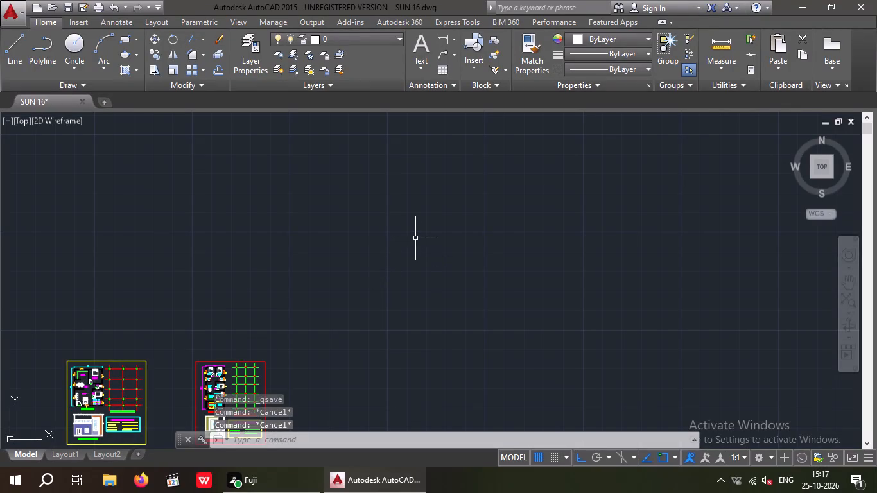
key(Escape)
key(l)
key(space)
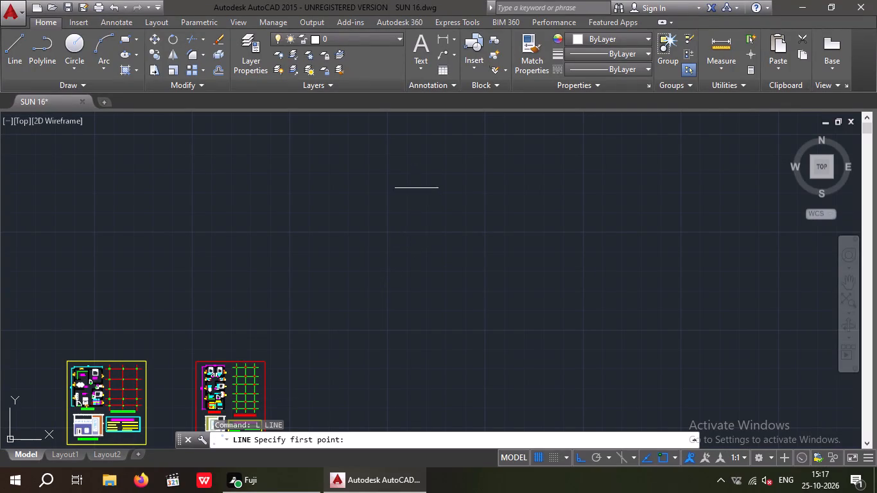
drag(386, 135, 395, 135)
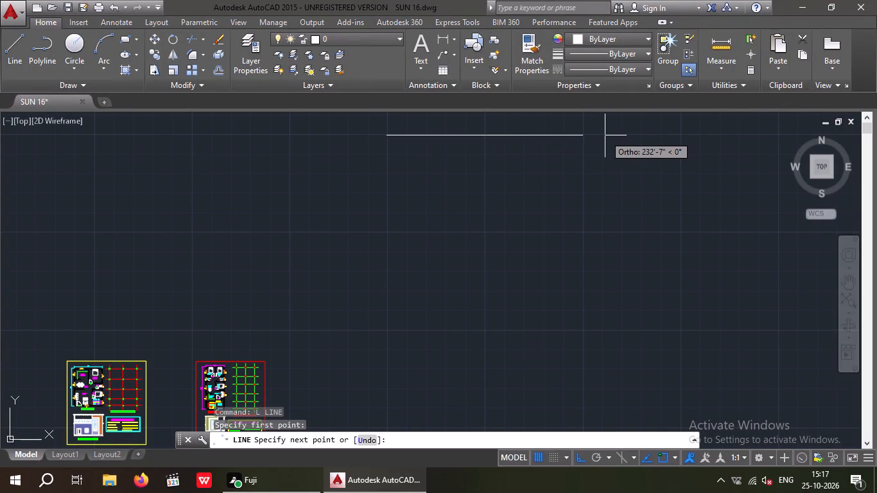
text(20')
key(Return)
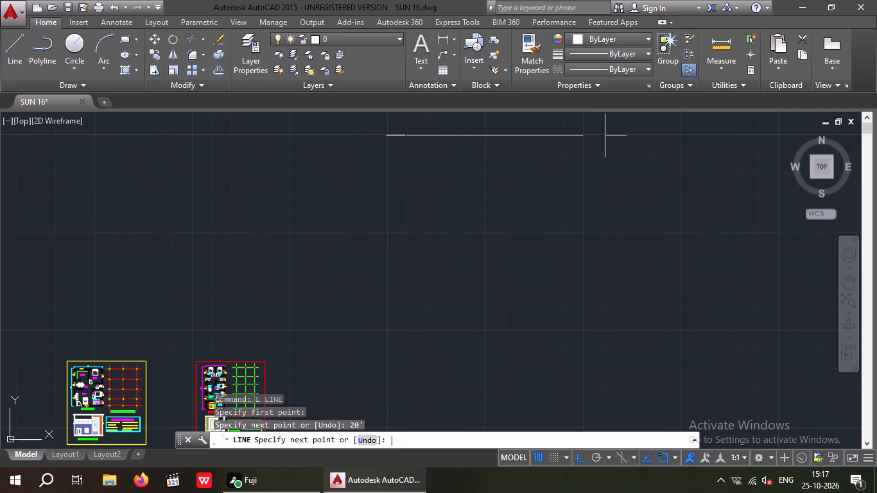
text(30)
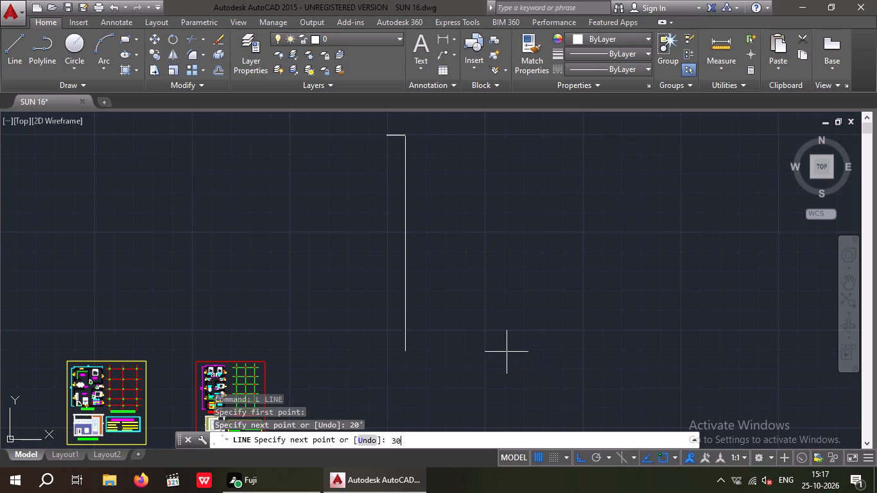
key(apostrophe)
key(Return)
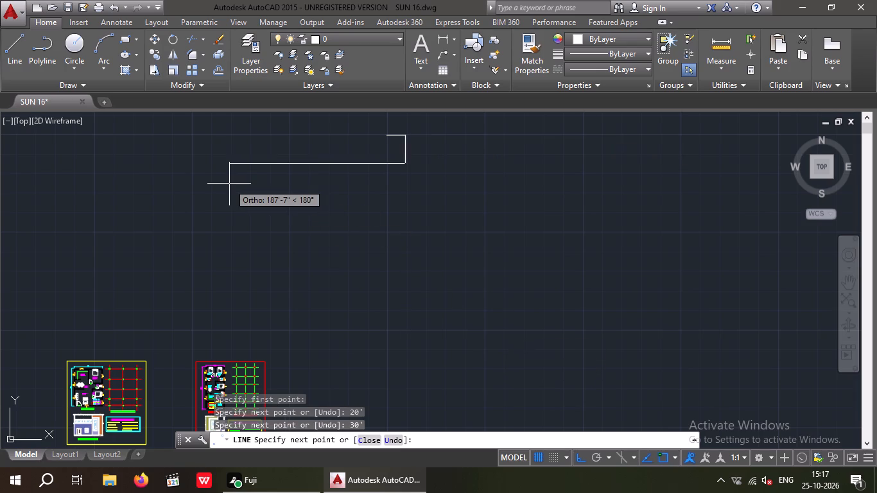
text(20)
key(apostrophe)
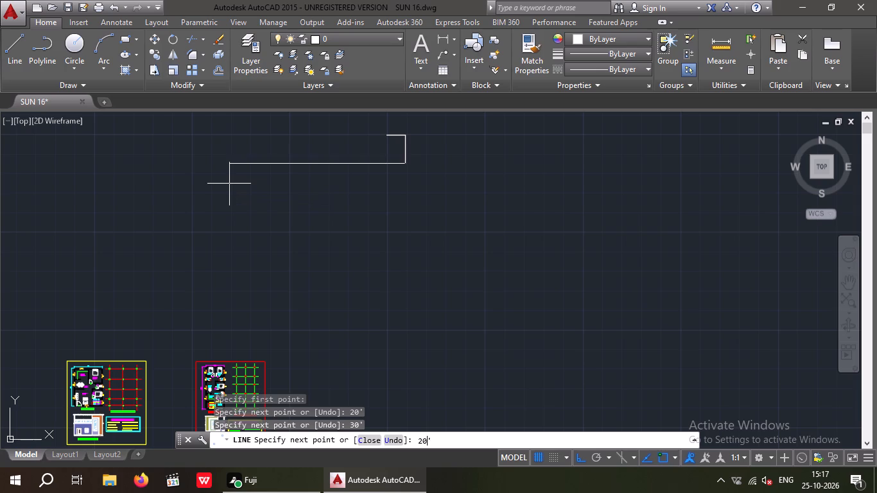
key(Return)
middle_drag(394, 143, 380, 280)
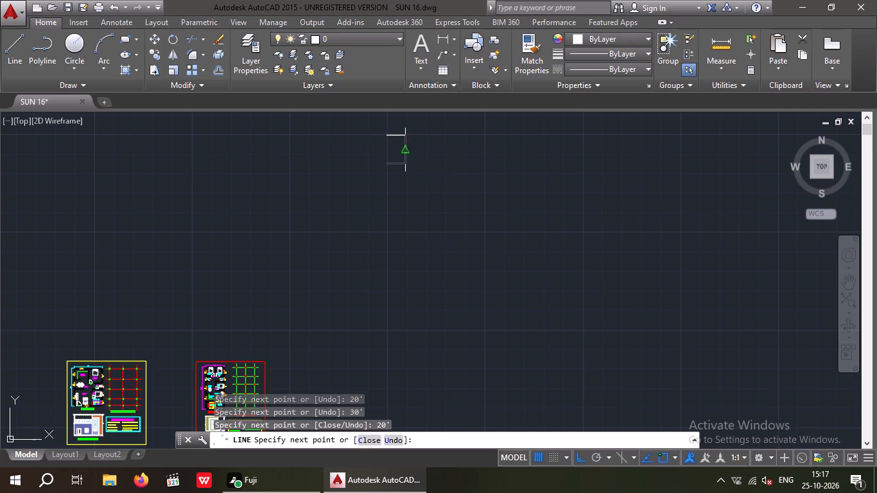
middle_drag(389, 140, 395, 168)
scroll(397, 125, up, 1)
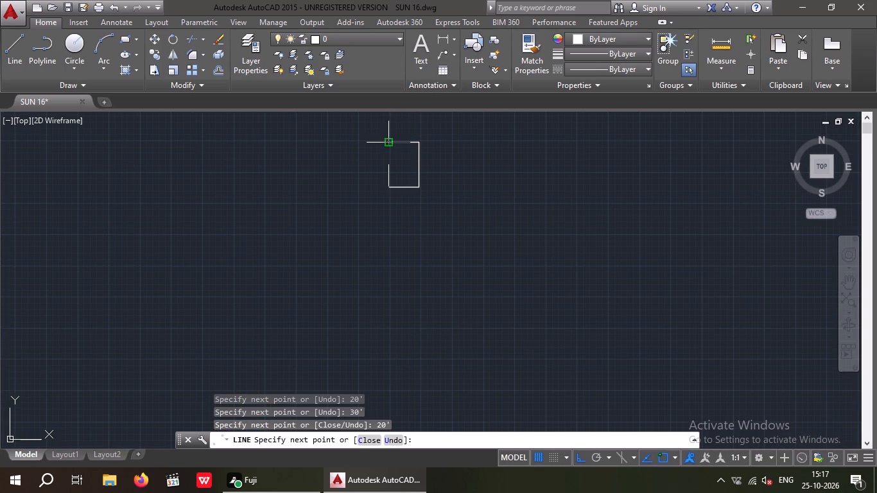
click(390, 143)
key(Escape)
key(Escape)
Look over the new outline and examine the 20'x45' floor plan and centre-line grid on the existing sheets.
middle_drag(415, 153, 390, 268)
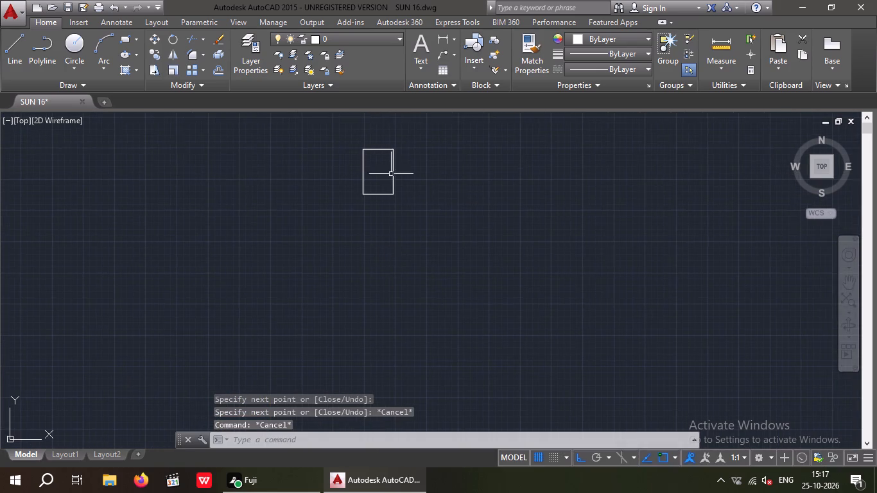
scroll(375, 140, up, 3)
scroll(392, 214, up, 3)
middle_drag(389, 222, 372, 279)
scroll(382, 217, down, 3)
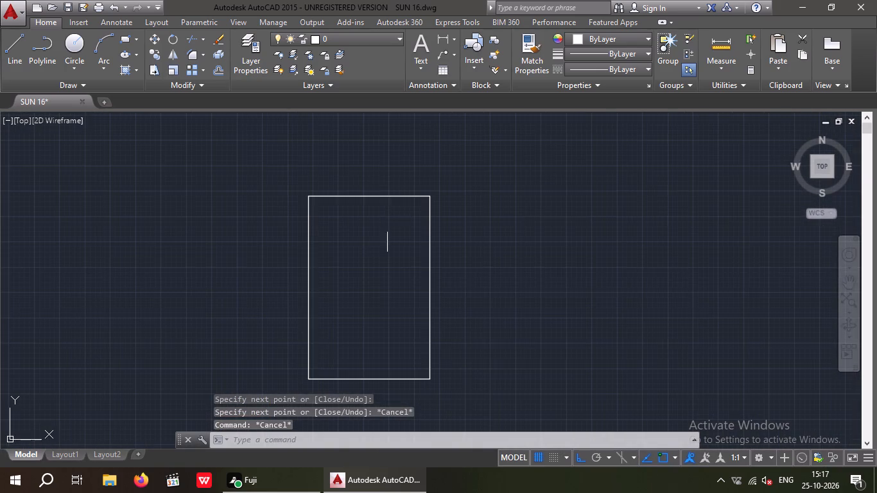
middle_drag(388, 230, 382, 252)
middle_click(378, 226)
middle_drag(370, 261, 378, 239)
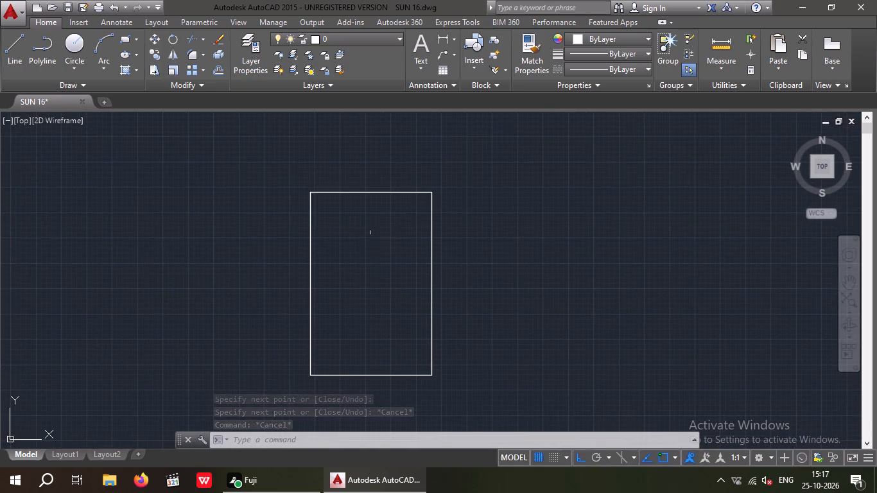
scroll(371, 231, up, 1)
middle_drag(374, 227, 379, 192)
key(Escape)
key(Escape)
key(Escape)
key(Escape)
key(Escape)
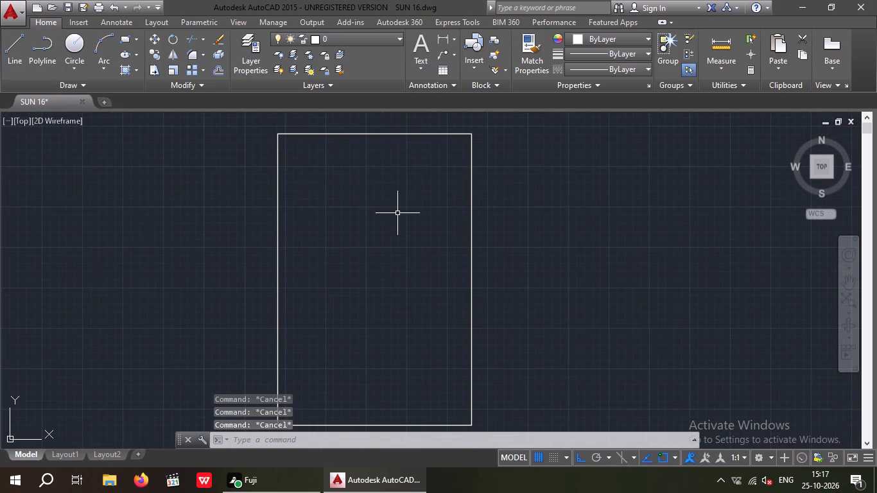
key(o)
key(Return)
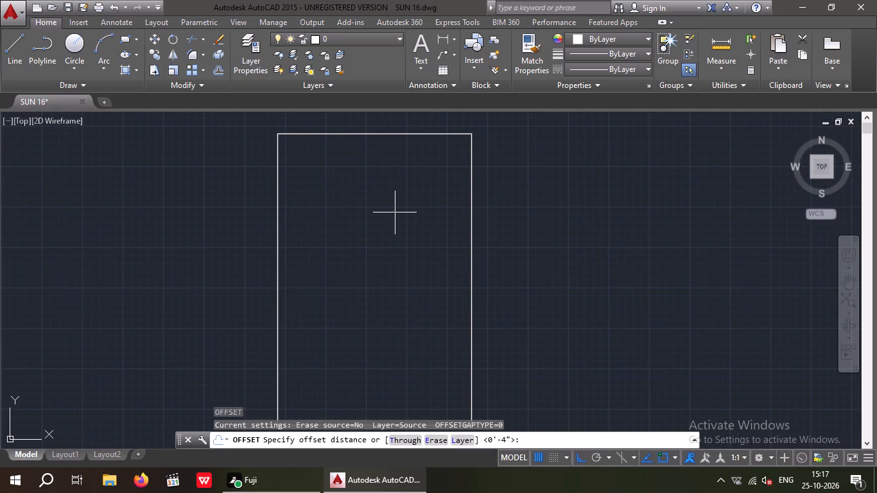
scroll(390, 216, down, 8)
middle_drag(334, 302, 463, 163)
scroll(424, 220, down, 2)
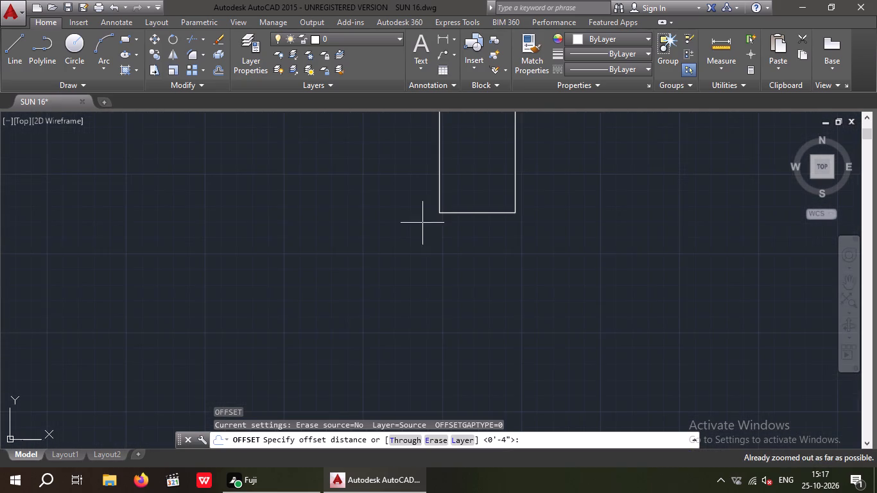
scroll(422, 223, down, 1)
middle_drag(426, 257, 522, 169)
scroll(473, 191, down, 10)
middle_drag(431, 259, 476, 141)
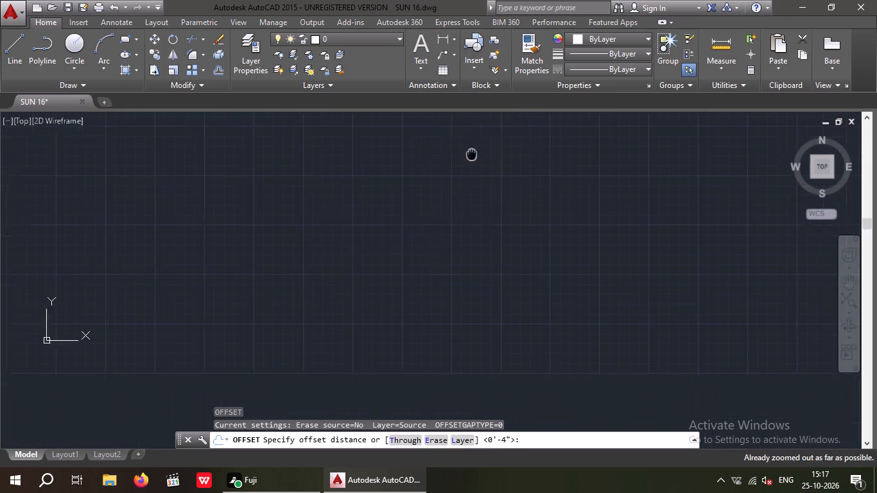
middle_drag(476, 141, 485, 121)
middle_drag(444, 242, 467, 134)
scroll(453, 193, down, 2)
scroll(365, 310, up, 4)
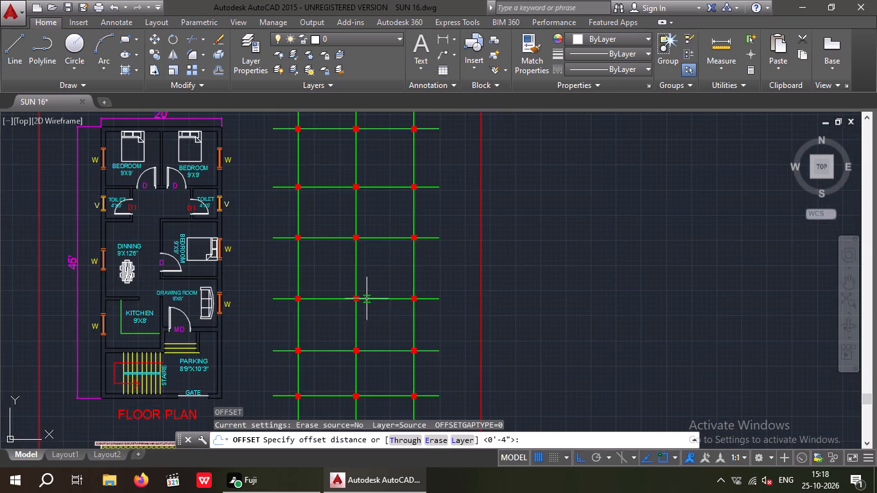
middle_drag(394, 284, 489, 248)
middle_drag(347, 227, 416, 306)
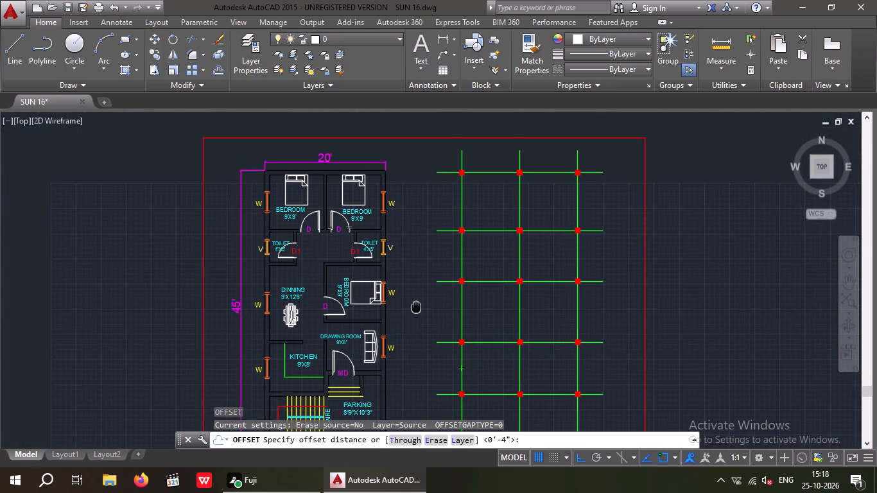
middle_drag(416, 306, 413, 246)
scroll(405, 248, down, 3)
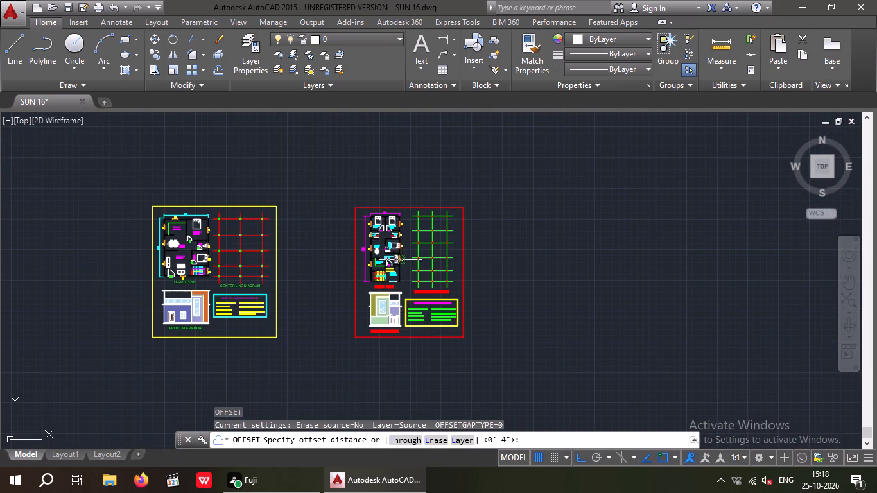
scroll(204, 263, up, 3)
scroll(206, 259, down, 5)
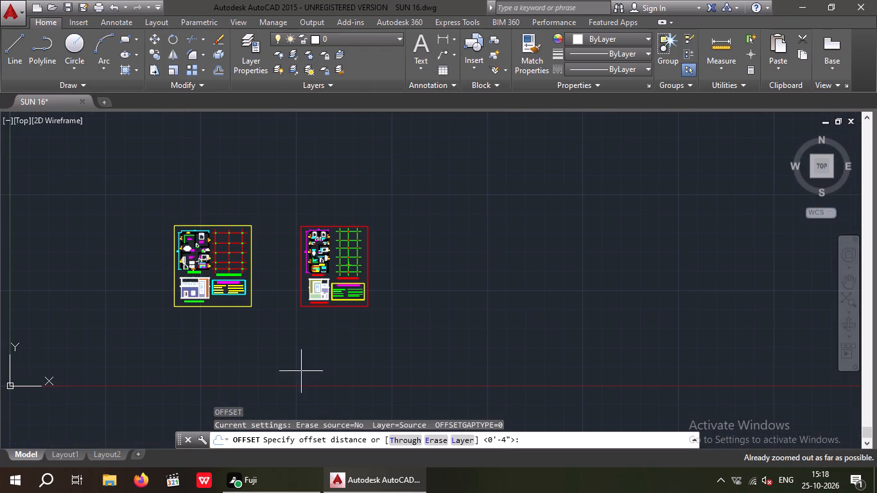
middle_drag(464, 232, 345, 428)
scroll(412, 134, up, 5)
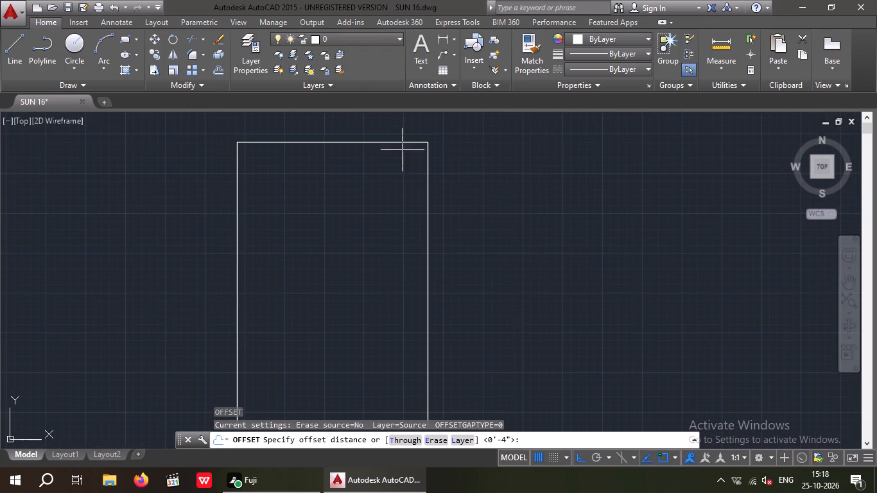
middle_drag(368, 232, 448, 184)
middle_drag(414, 198, 388, 258)
key(Escape)
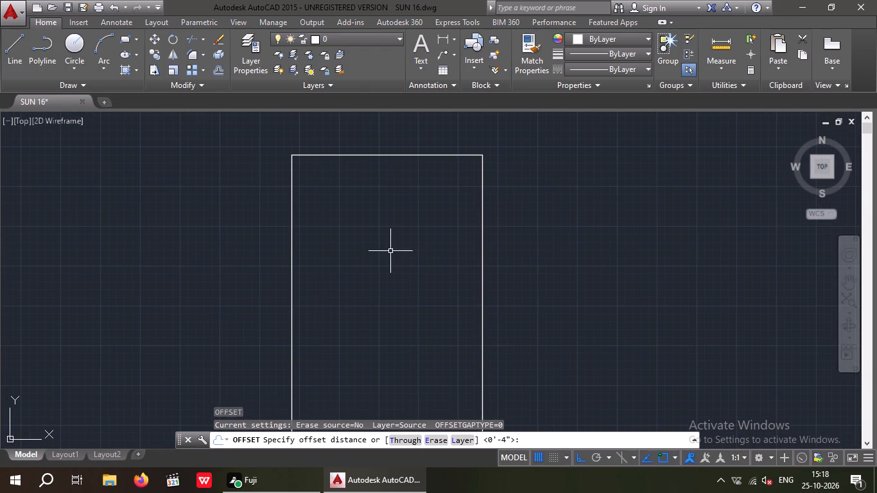
key(Escape)
key(Escape)
Offset all four sides of the 20'x30' outline 9" inward to form the outer walls.
key(o)
key(Return)
key(9)
key(shift+quotedbl)
key(Return)
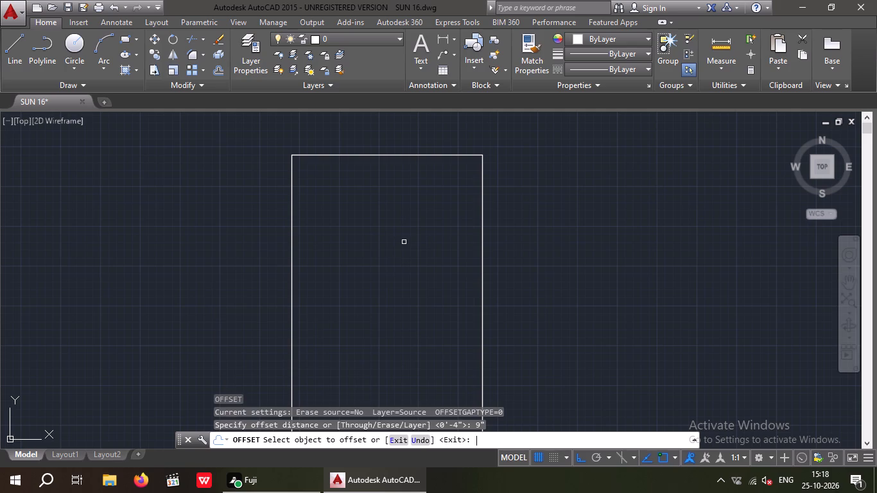
click(352, 155)
drag(364, 193, 358, 202)
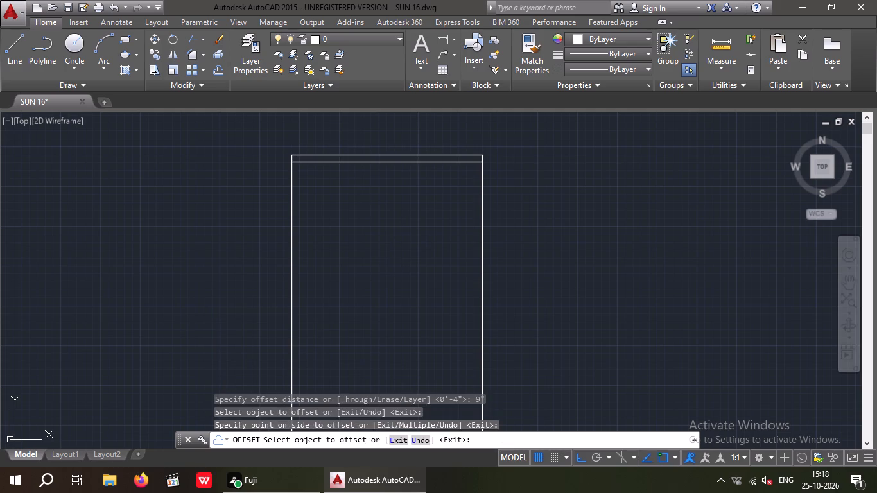
drag(290, 228, 296, 229)
click(324, 223)
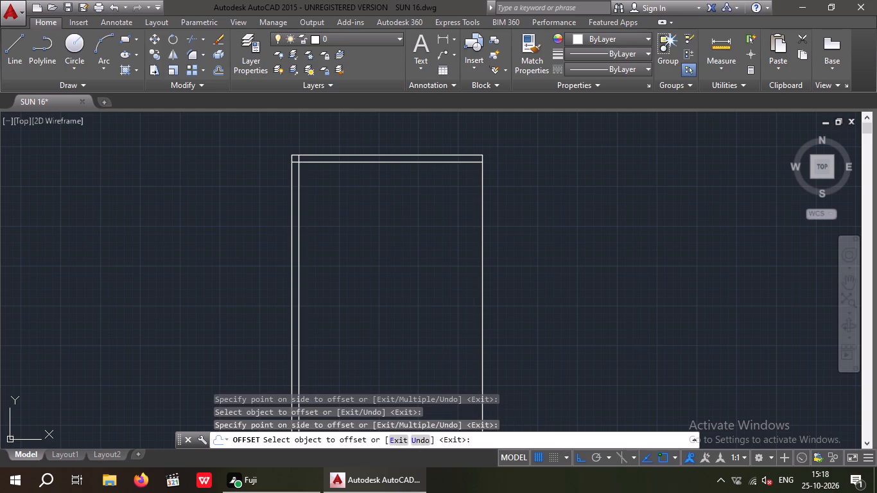
drag(483, 221, 476, 229)
click(473, 232)
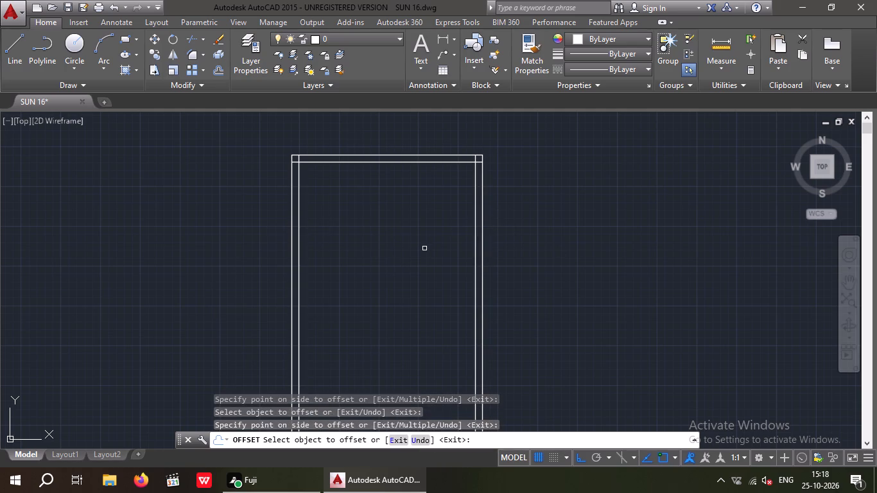
middle_drag(419, 248, 410, 173)
scroll(402, 180, down, 1)
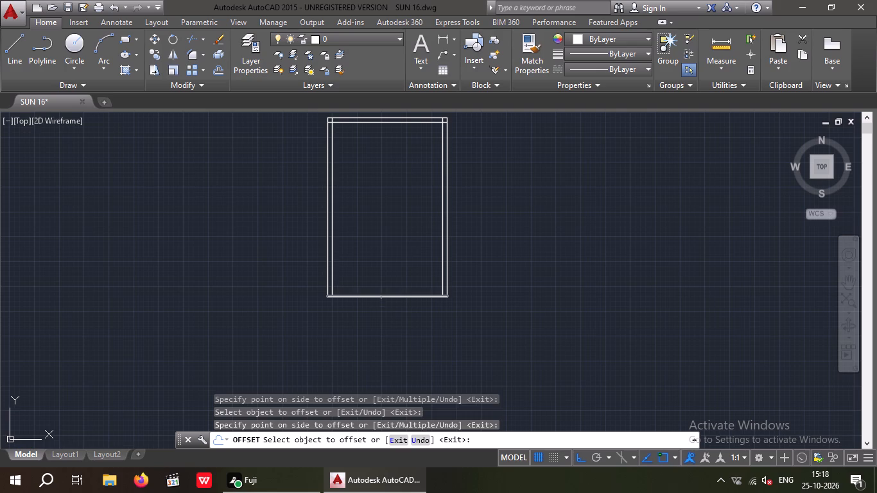
click(383, 297)
click(396, 264)
middle_drag(404, 252, 400, 298)
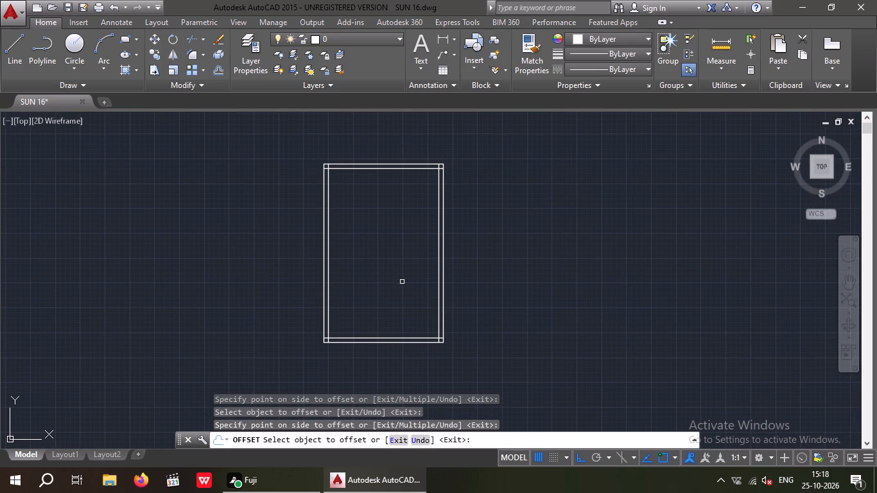
key(Escape)
key(Escape)
key(Escape)
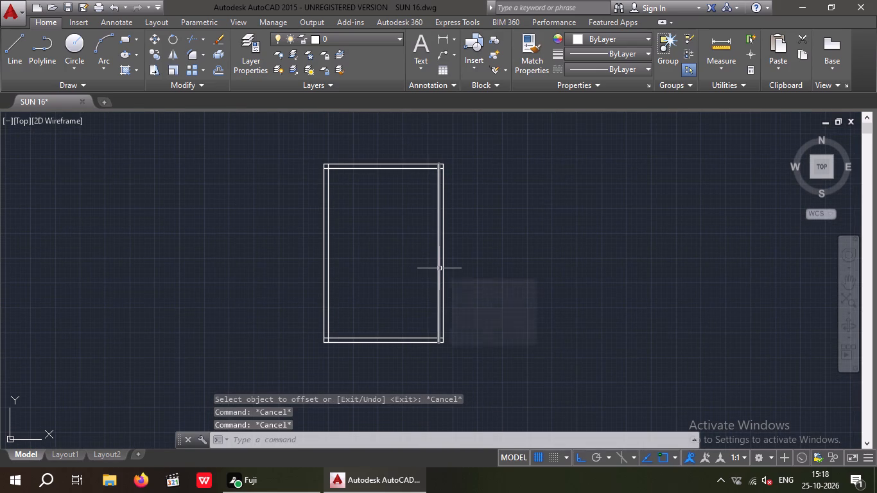
key(Escape)
key(Escape)
Offset the inner line of the left outer wall 5'6" into the plan.
key(o)
key(Return)
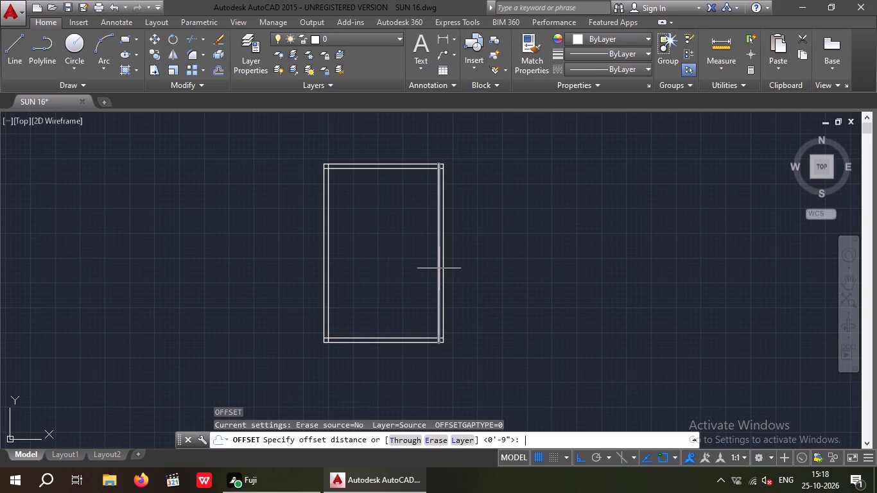
text(5')
text(6")
key(Return)
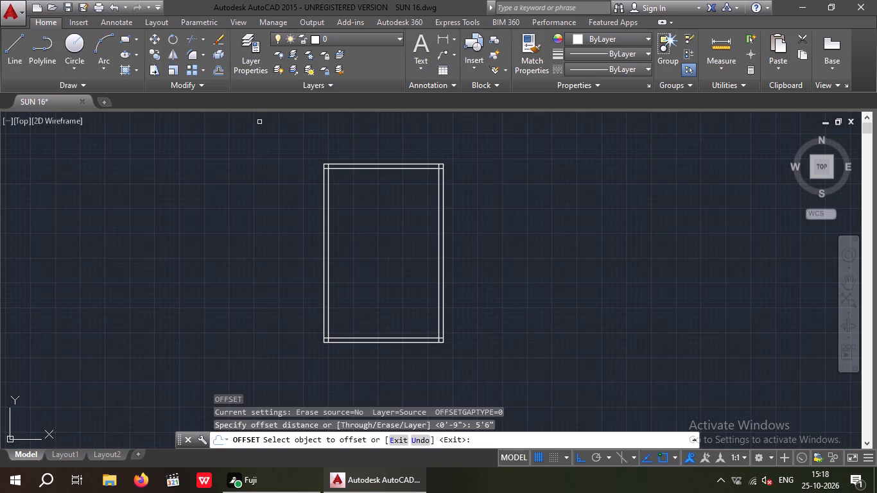
scroll(322, 176, up, 2)
drag(335, 194, 357, 200)
click(370, 198)
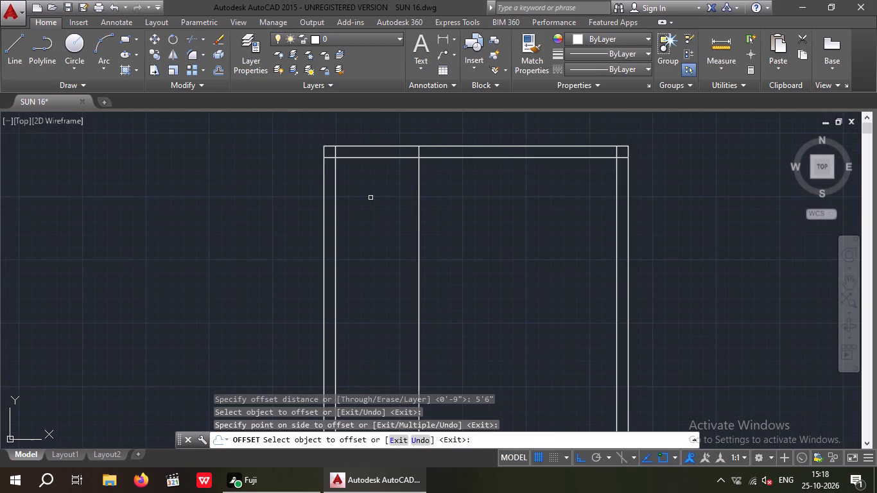
key(Escape)
key(Escape)
key(Escape)
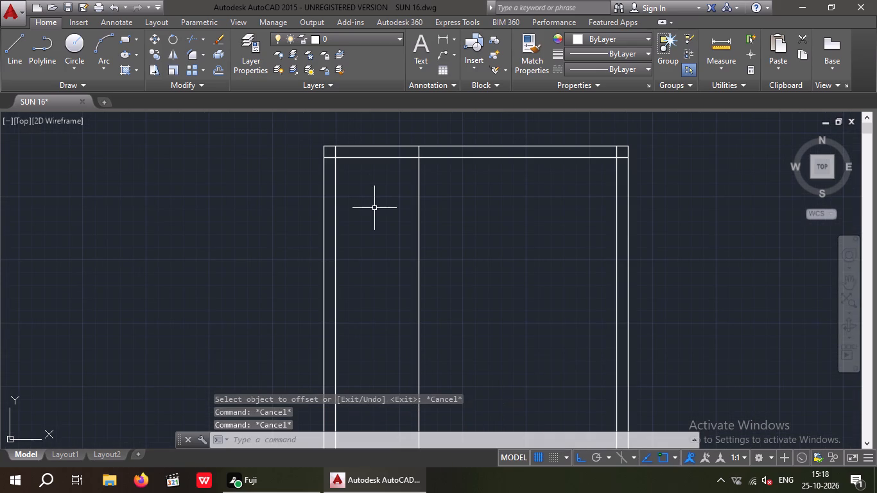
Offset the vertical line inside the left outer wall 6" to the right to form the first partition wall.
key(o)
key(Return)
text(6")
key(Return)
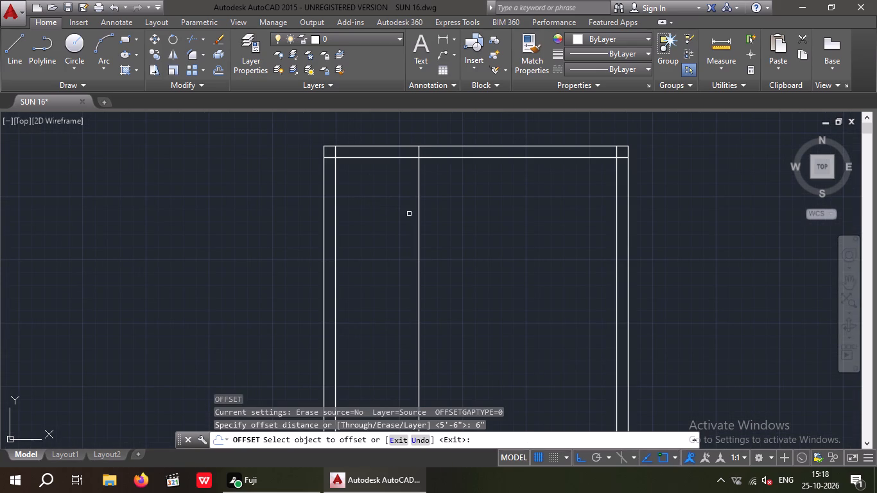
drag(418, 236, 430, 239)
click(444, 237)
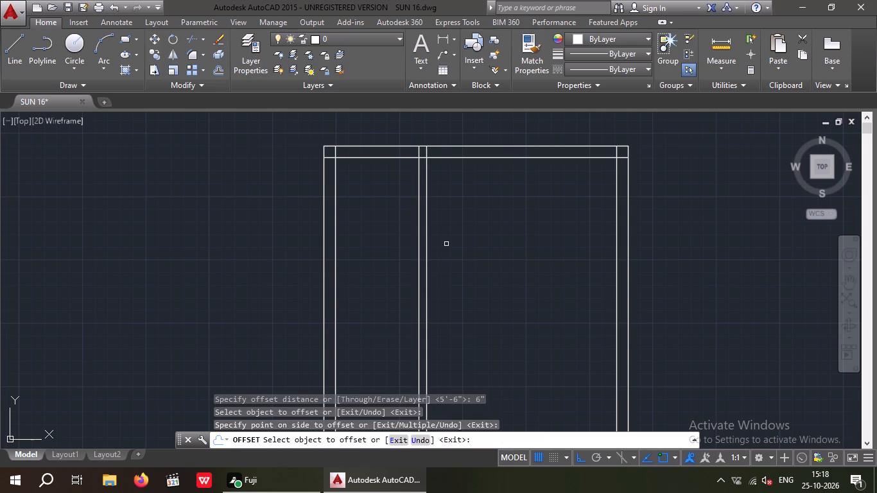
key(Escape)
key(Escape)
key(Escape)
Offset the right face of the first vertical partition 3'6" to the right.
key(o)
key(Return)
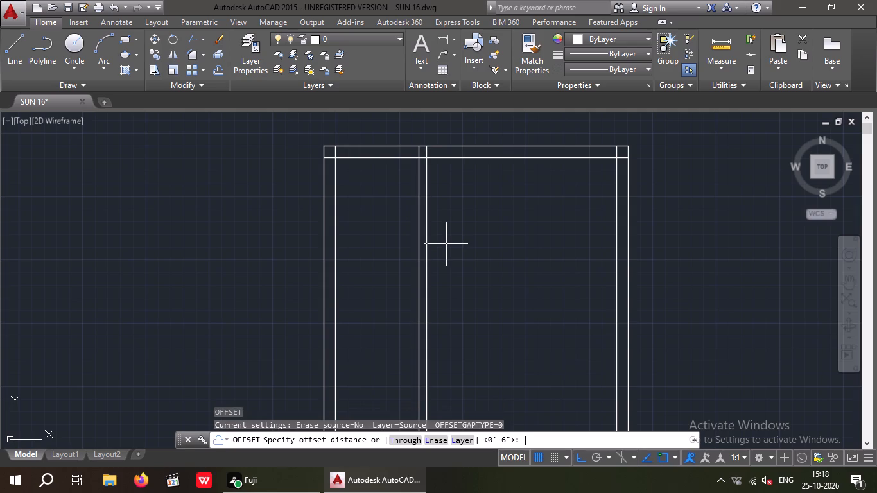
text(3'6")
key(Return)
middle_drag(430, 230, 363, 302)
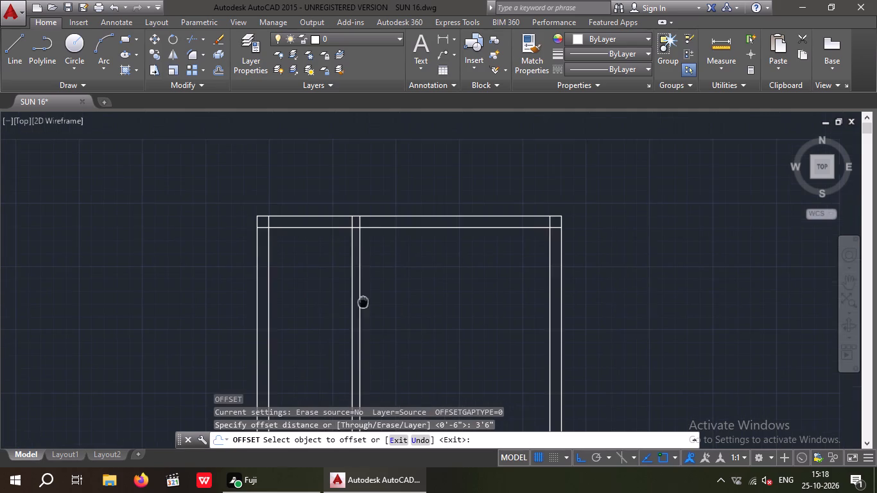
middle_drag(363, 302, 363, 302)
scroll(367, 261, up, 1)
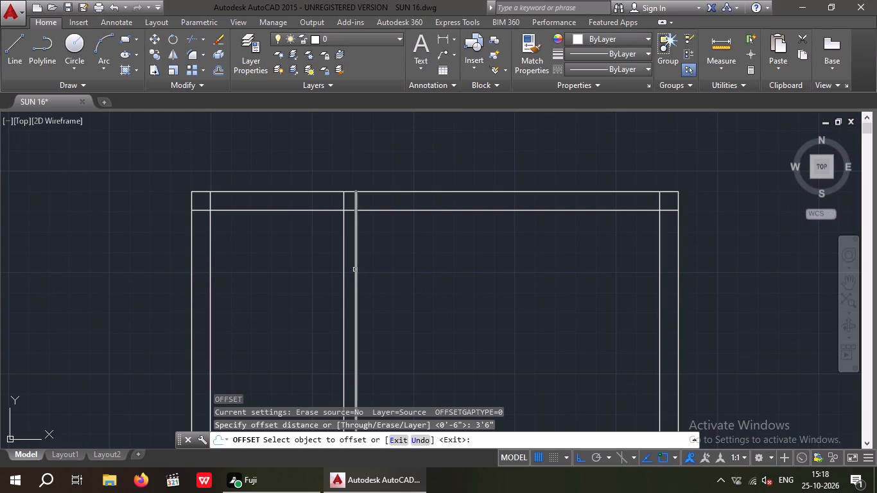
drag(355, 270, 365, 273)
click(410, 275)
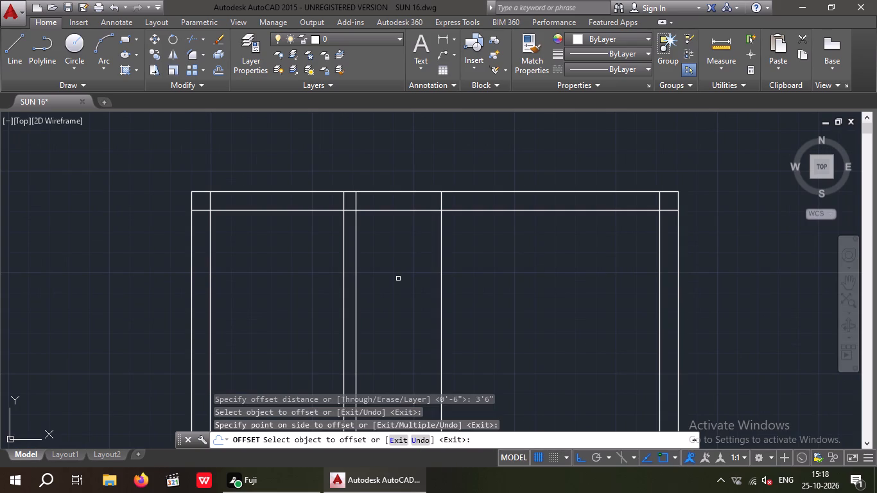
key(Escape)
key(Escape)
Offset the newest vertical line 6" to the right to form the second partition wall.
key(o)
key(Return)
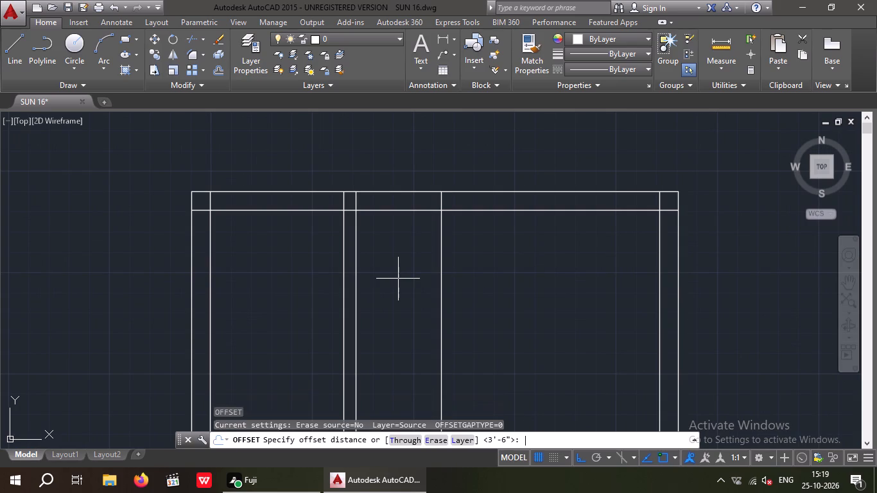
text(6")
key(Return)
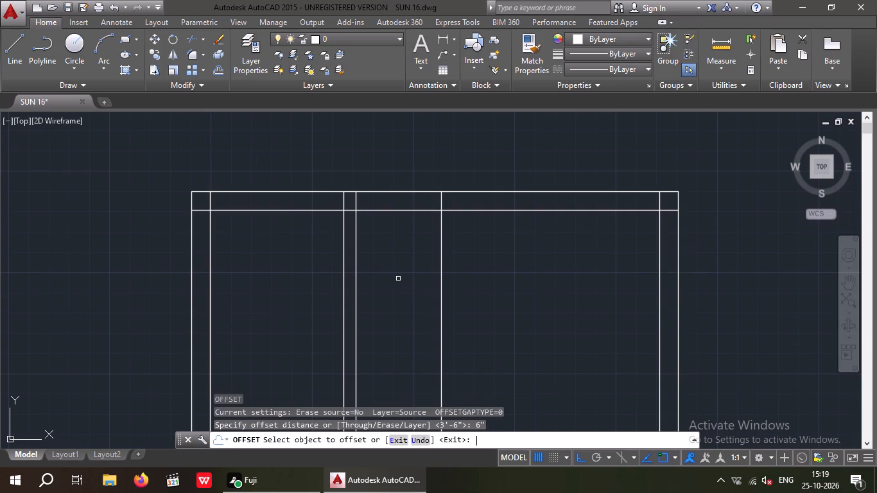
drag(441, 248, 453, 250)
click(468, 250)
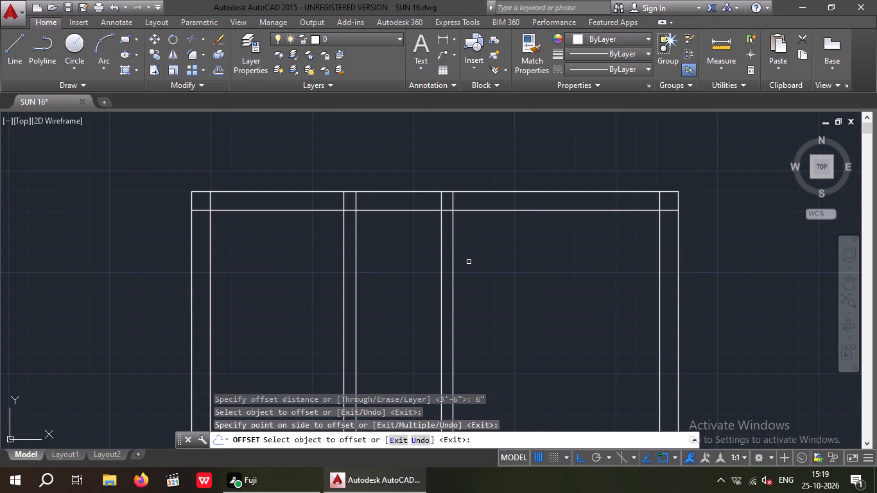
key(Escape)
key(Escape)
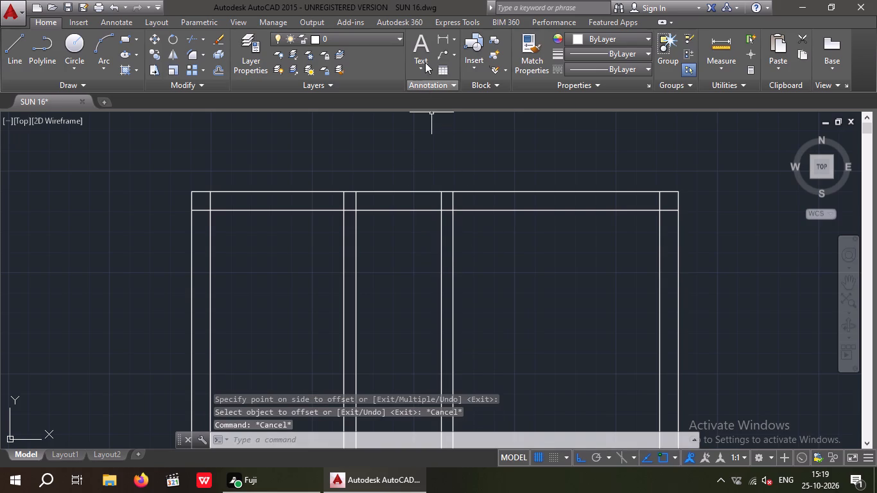
Measure the clear width between the second partition and the right outer wall's inner line with a temporary linear dimension.
click(442, 42)
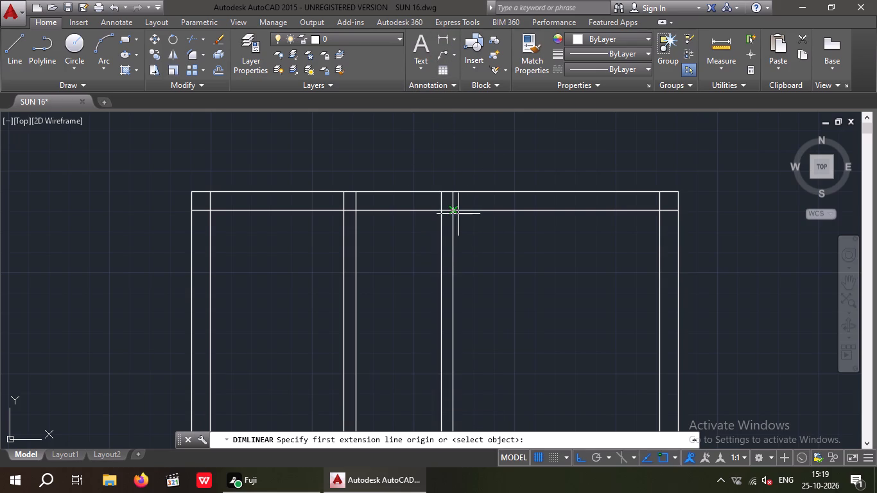
click(455, 213)
scroll(671, 225, up, 3)
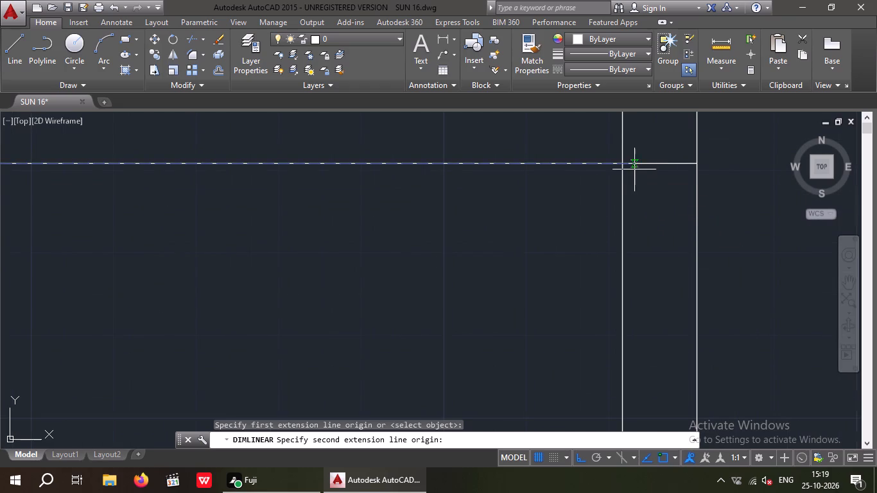
click(625, 164)
scroll(376, 252, down, 3)
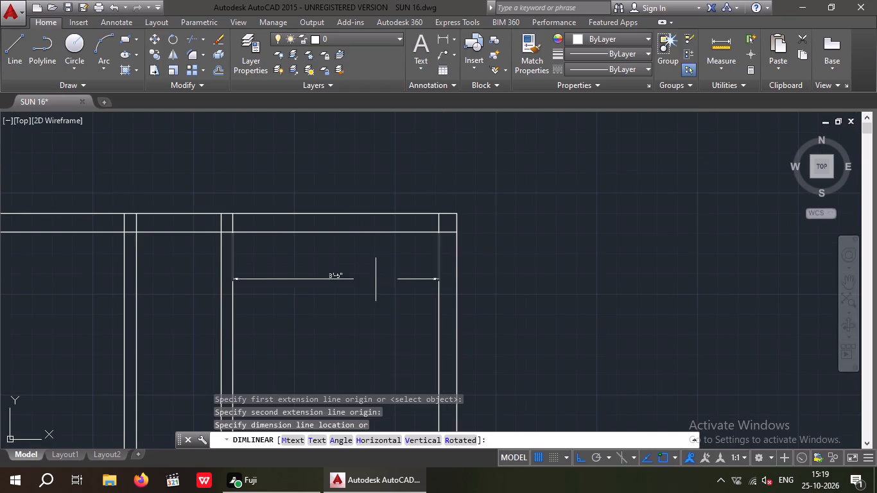
key(Escape)
key(Escape)
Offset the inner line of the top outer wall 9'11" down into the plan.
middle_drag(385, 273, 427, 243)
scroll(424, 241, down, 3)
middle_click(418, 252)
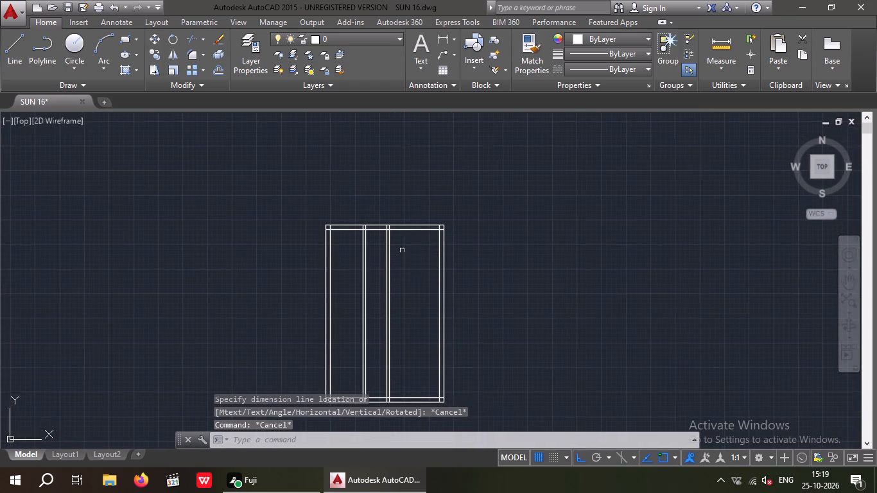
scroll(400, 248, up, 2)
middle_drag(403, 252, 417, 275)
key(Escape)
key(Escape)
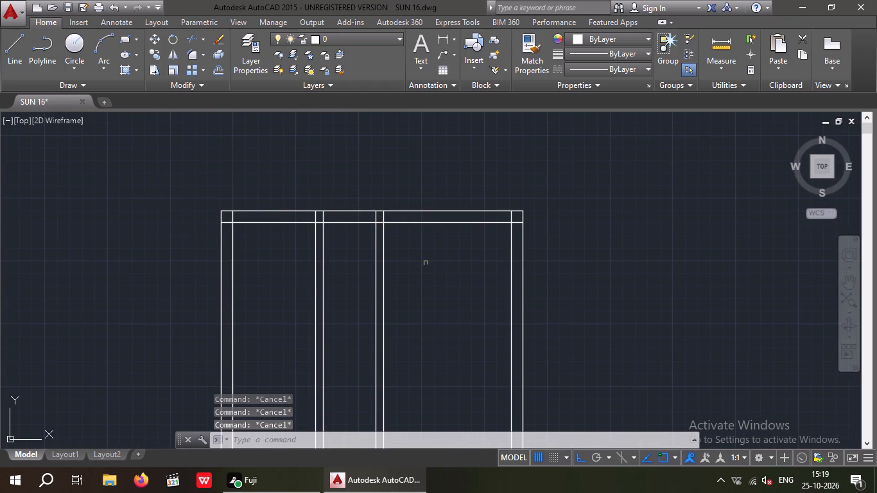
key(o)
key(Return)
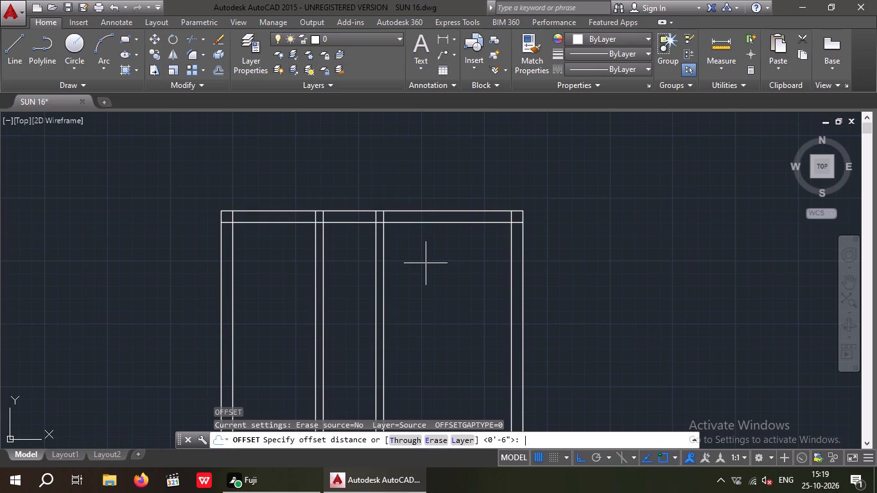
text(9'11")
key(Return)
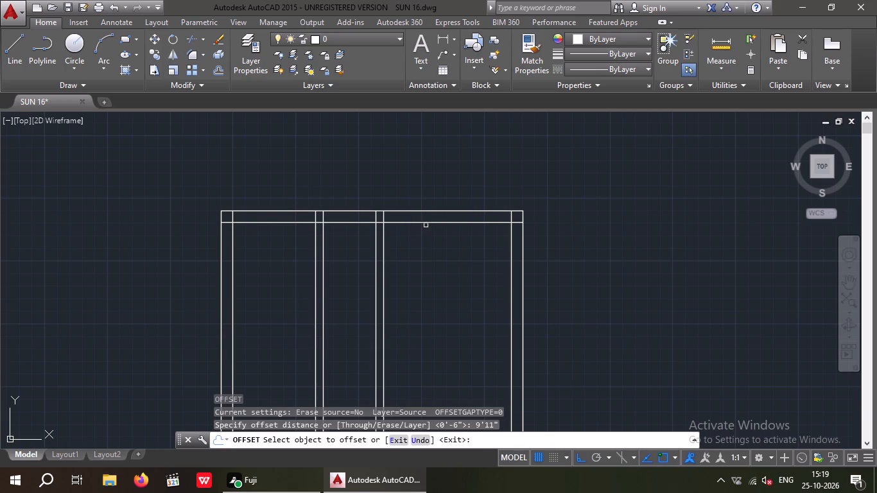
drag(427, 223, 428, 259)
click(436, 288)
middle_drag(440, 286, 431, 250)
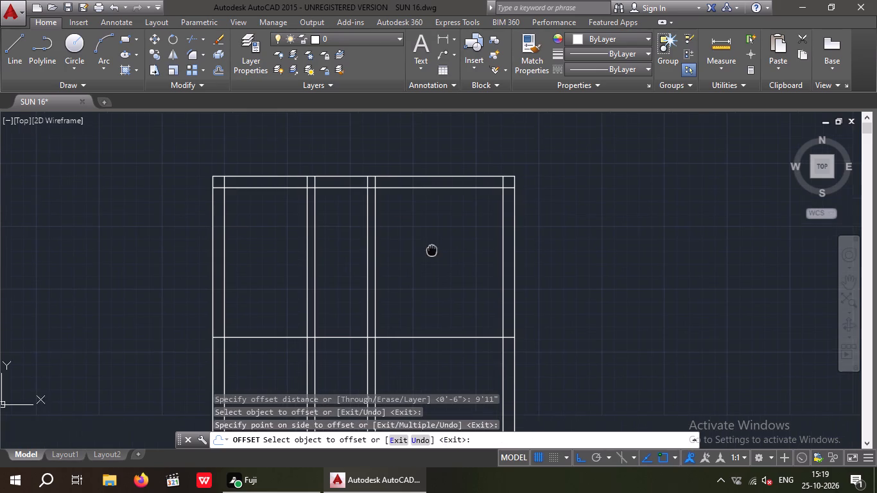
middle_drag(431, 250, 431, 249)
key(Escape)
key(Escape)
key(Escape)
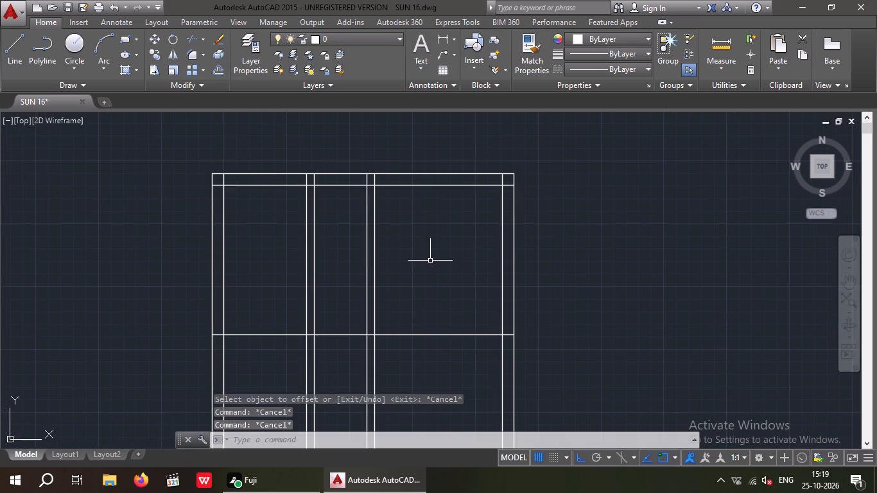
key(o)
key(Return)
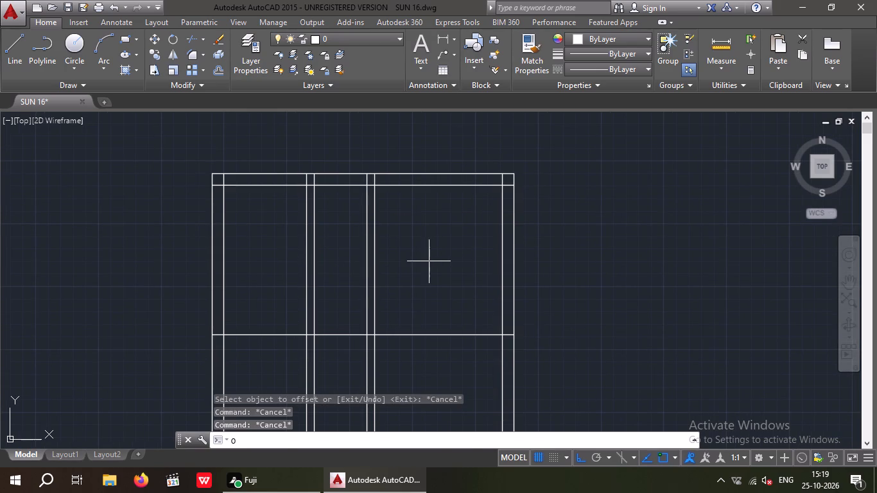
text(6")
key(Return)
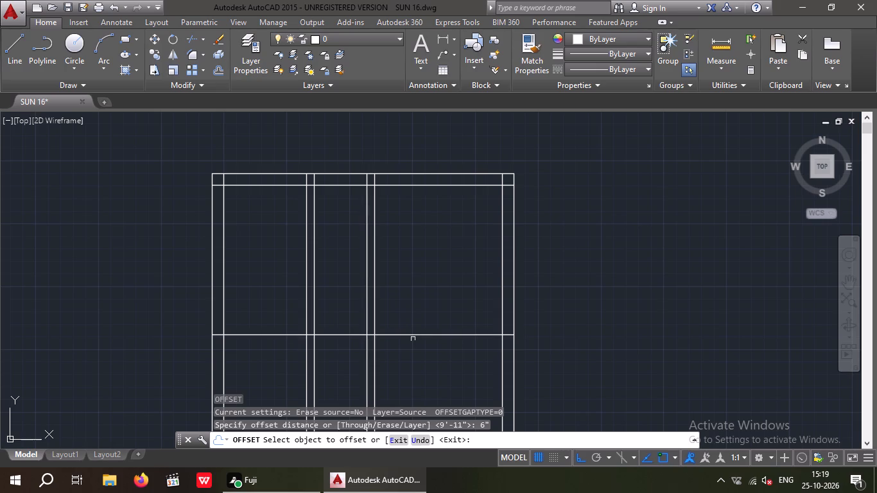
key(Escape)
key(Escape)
Delete the horizontal partition line and all four vertical partition lines, keeping only the outer walls.
drag(419, 365, 364, 342)
click(278, 291)
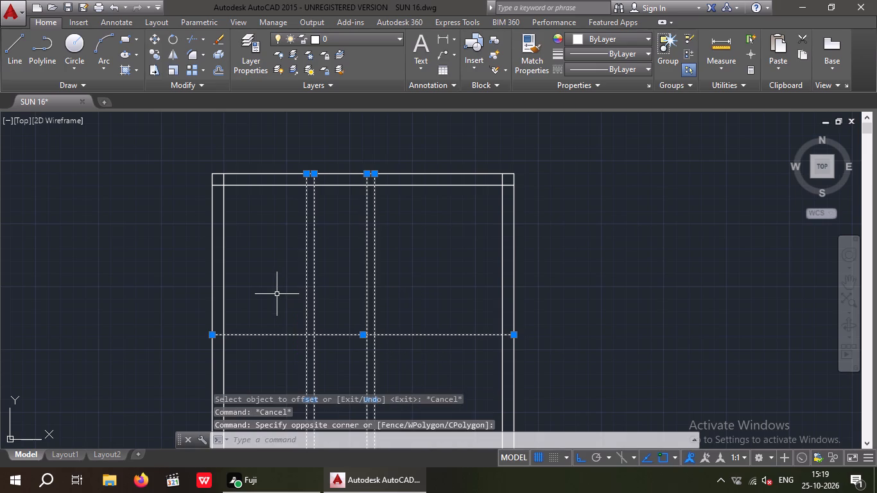
key(Delete)
key(Escape)
key(Escape)
key(Escape)
key(Escape)
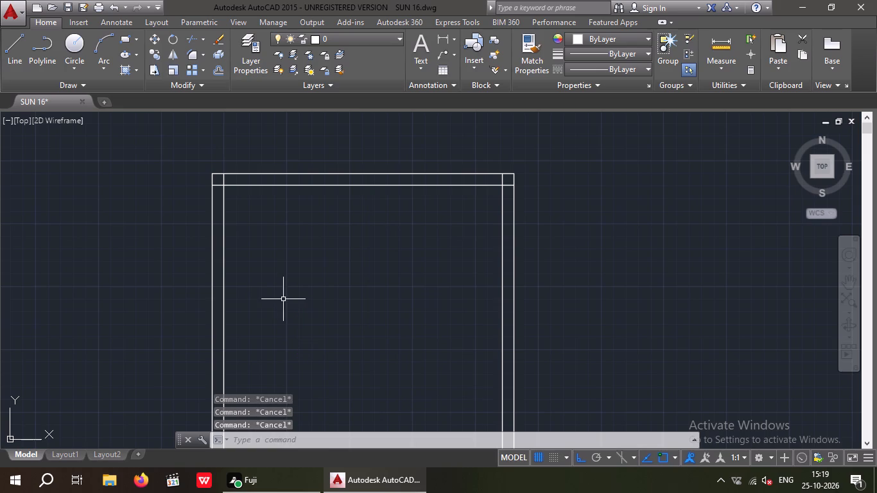
Offset the inner line of the left outer wall 5'6" into the plan.
key(o)
key(Return)
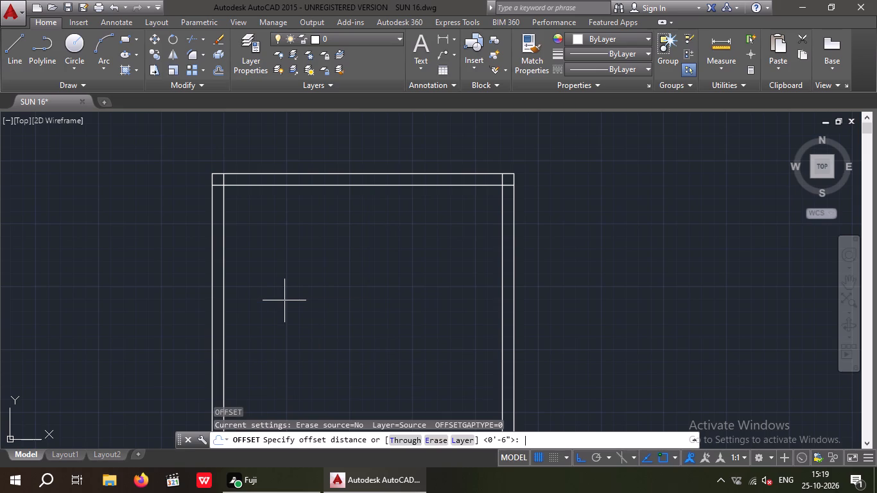
text(5')
text(6")
key(Return)
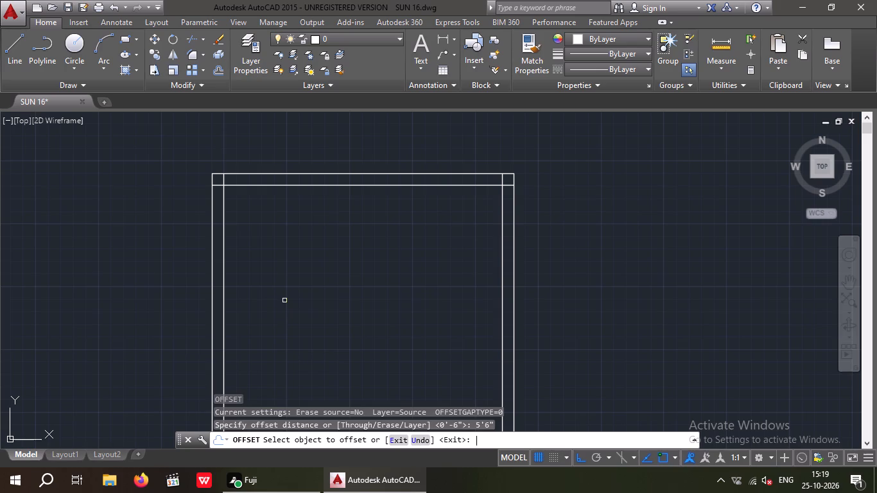
drag(225, 279, 235, 281)
click(352, 291)
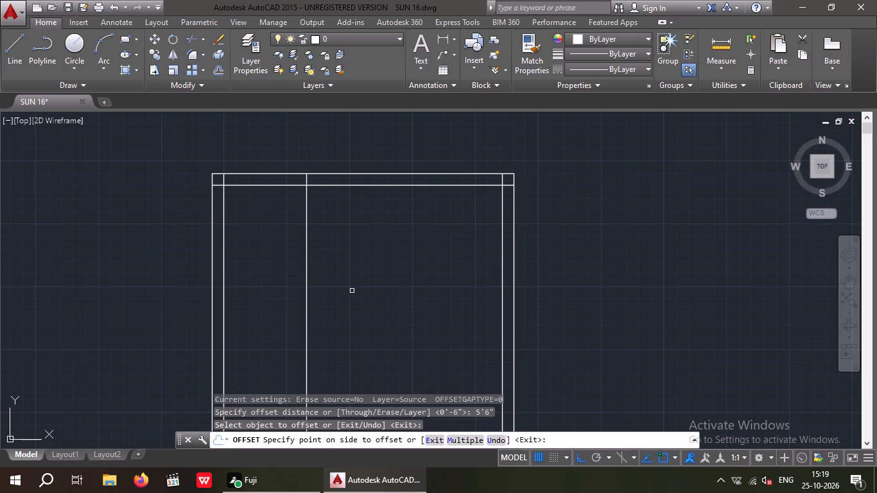
key(Escape)
key(Escape)
Offset the new vertical partition line 4" to the right to give the partition wall its thickness.
key(o)
key(Return)
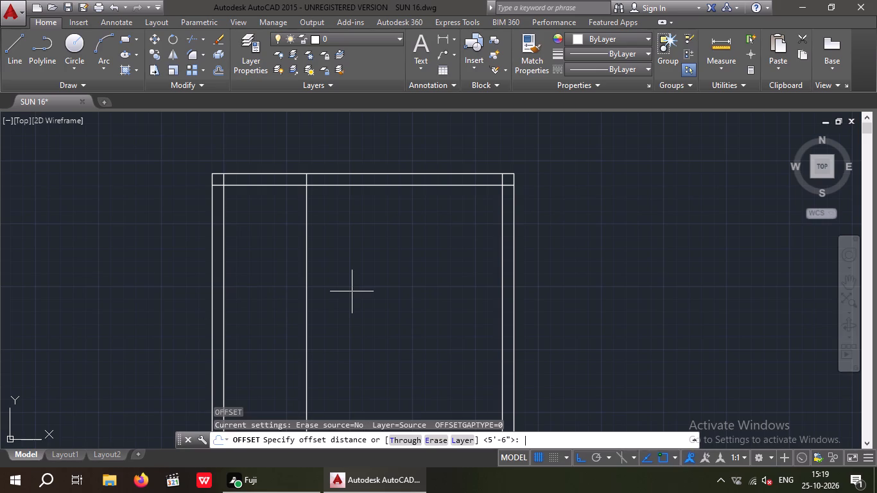
text(4")
key(Return)
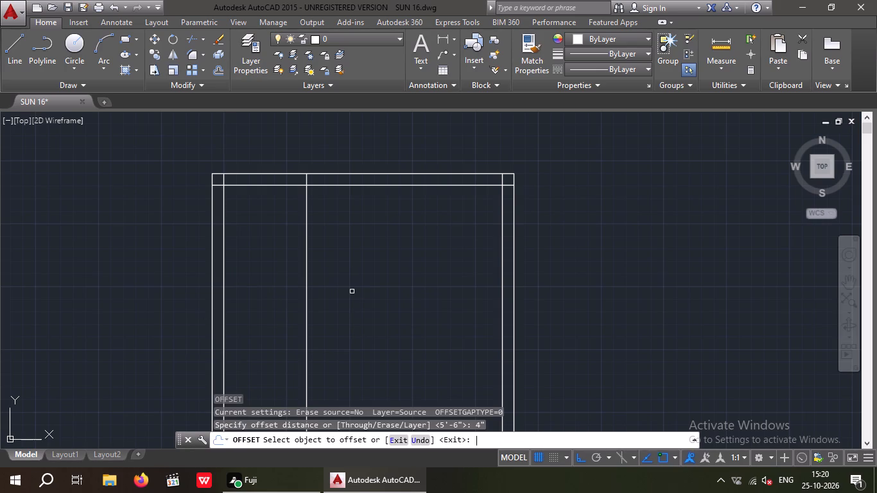
click(304, 280)
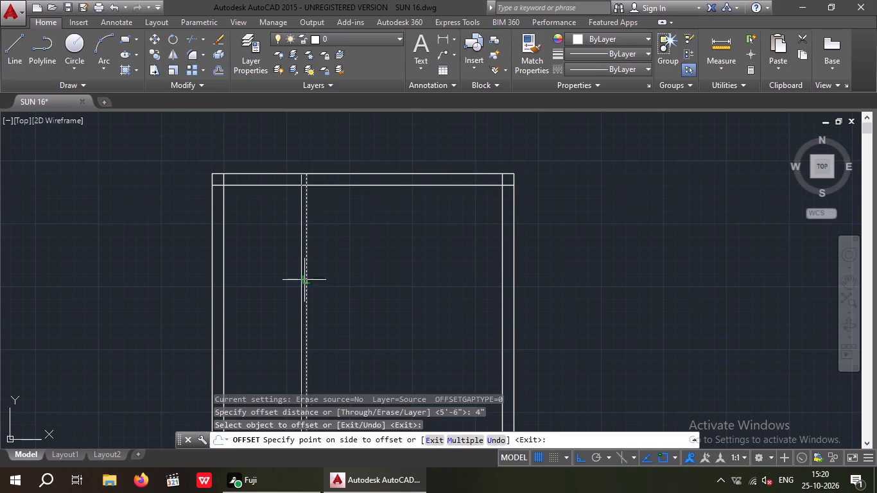
drag(326, 282, 336, 284)
key(Escape)
key(Escape)
Offset the right line of the 4" vertical partition 3'6" to the right.
key(o)
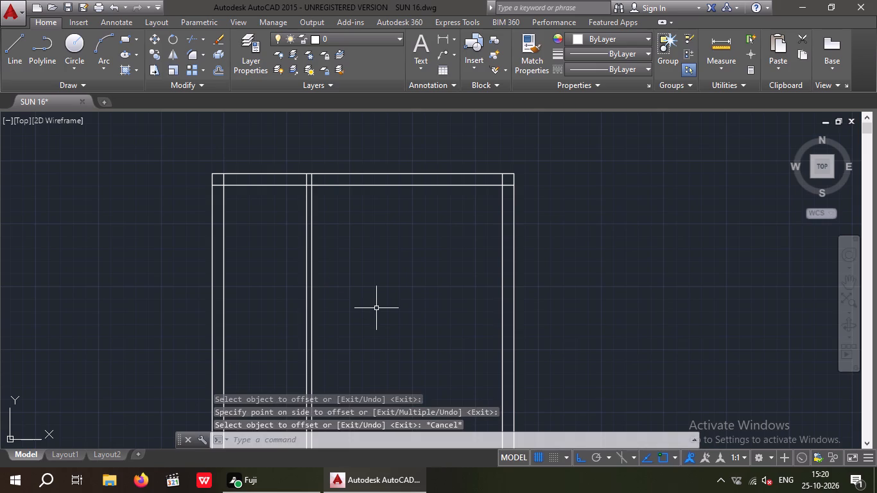
key(Return)
key(3)
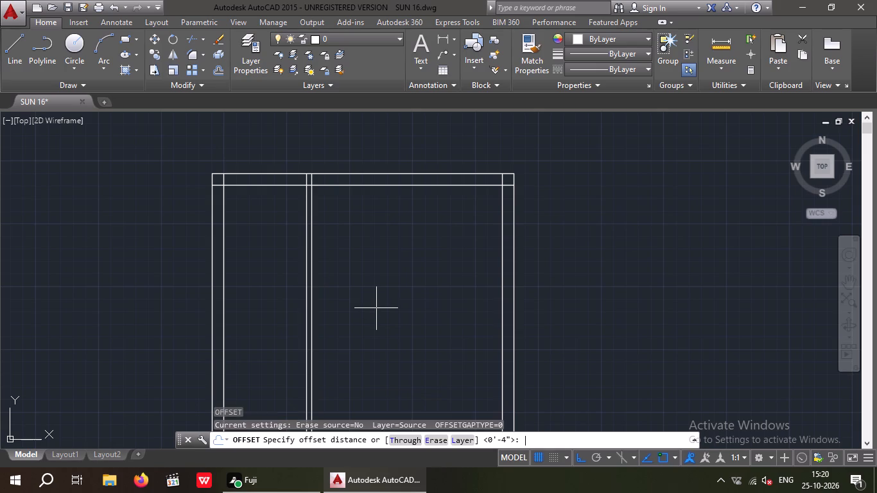
text('6")
key(Return)
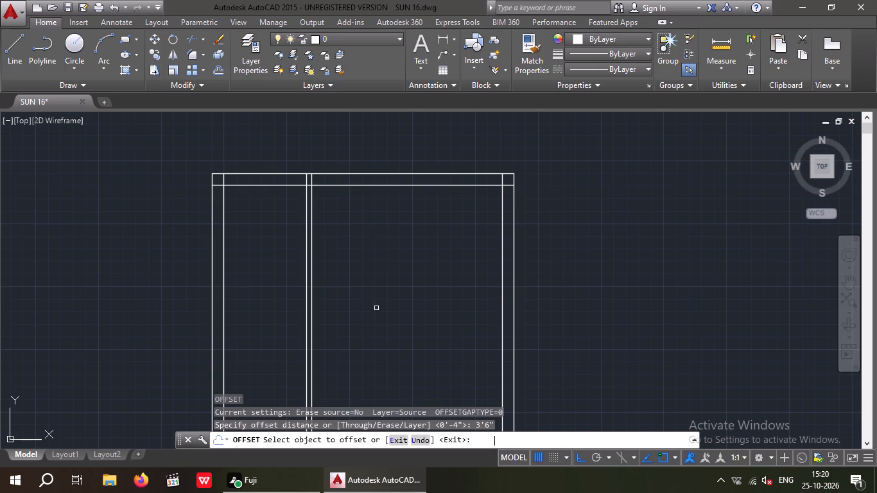
scroll(315, 191, up, 2)
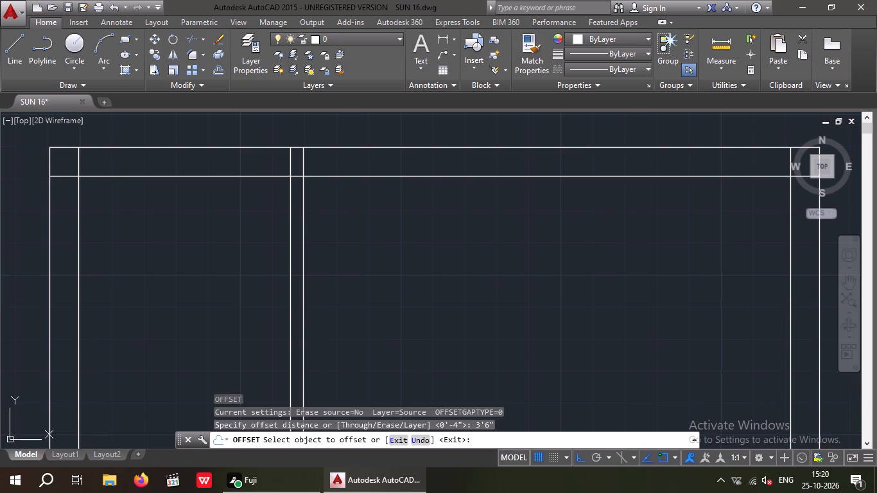
drag(303, 236, 313, 236)
click(388, 232)
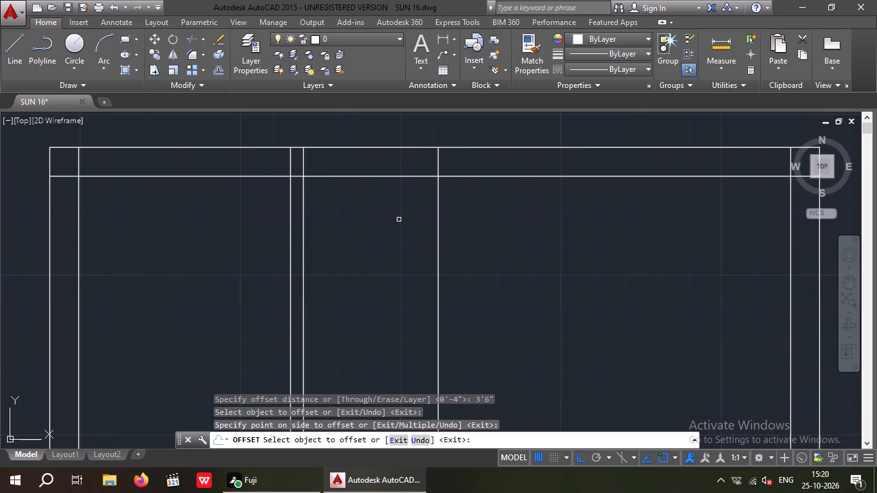
scroll(400, 221, down, 3)
key(Escape)
key(Escape)
Offset the new vertical line 4" to the right to give the second partition wall its thickness.
key(o)
key(Return)
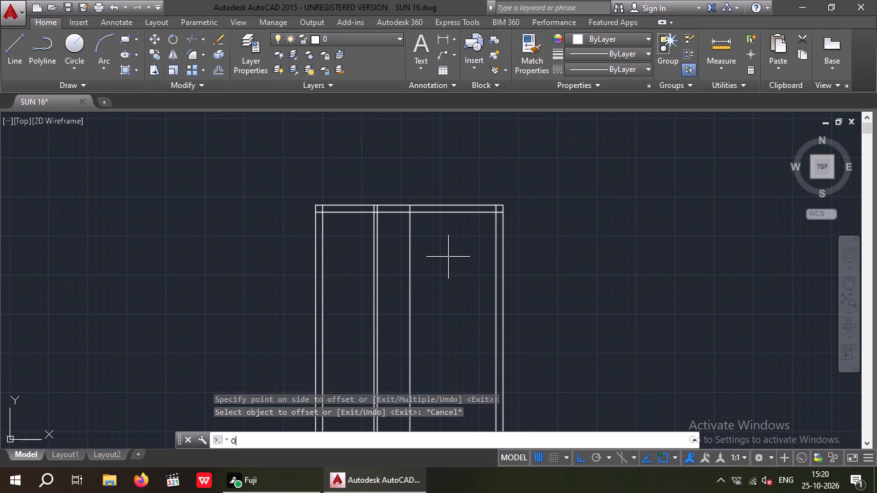
text(4")
key(Return)
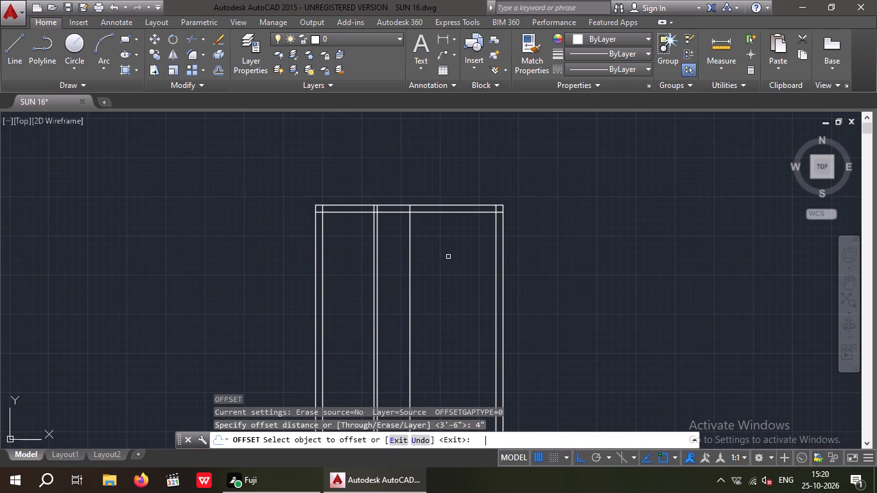
scroll(405, 236, up, 2)
drag(413, 242, 433, 248)
click(476, 252)
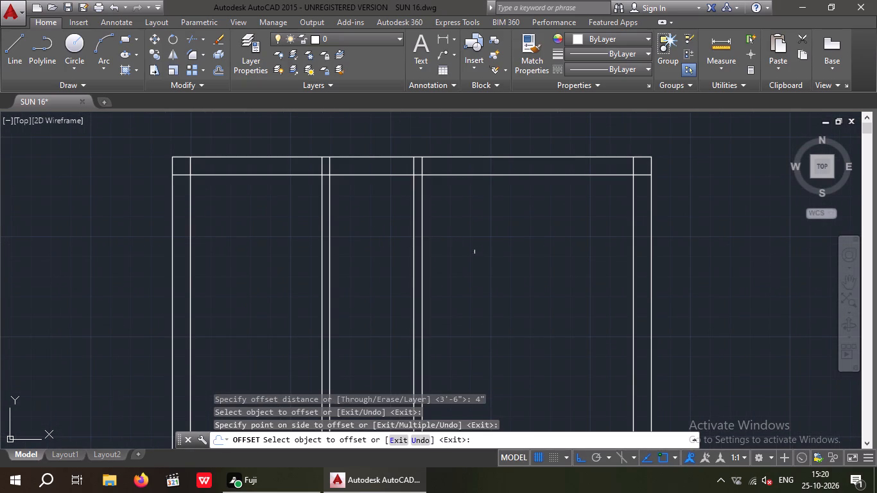
key(Escape)
key(Escape)
Measure the clear width between the second vertical partition and the right outer wall with a temporary linear dimension.
click(439, 39)
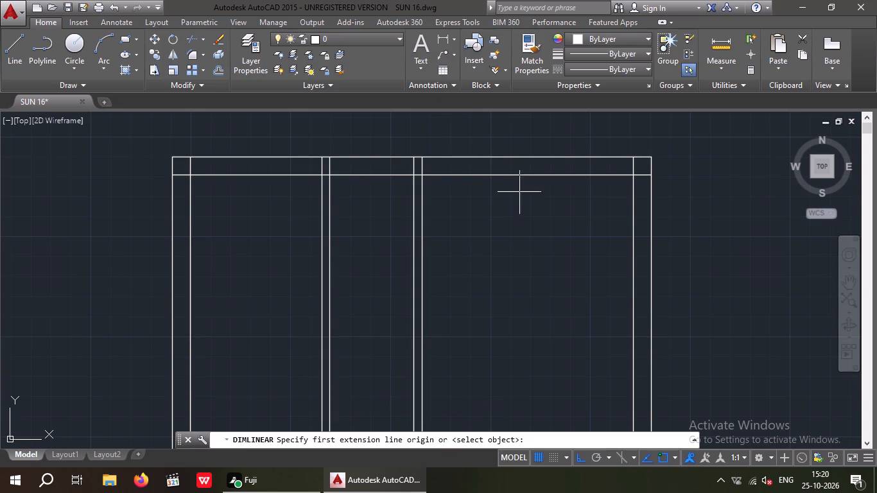
drag(424, 175, 435, 178)
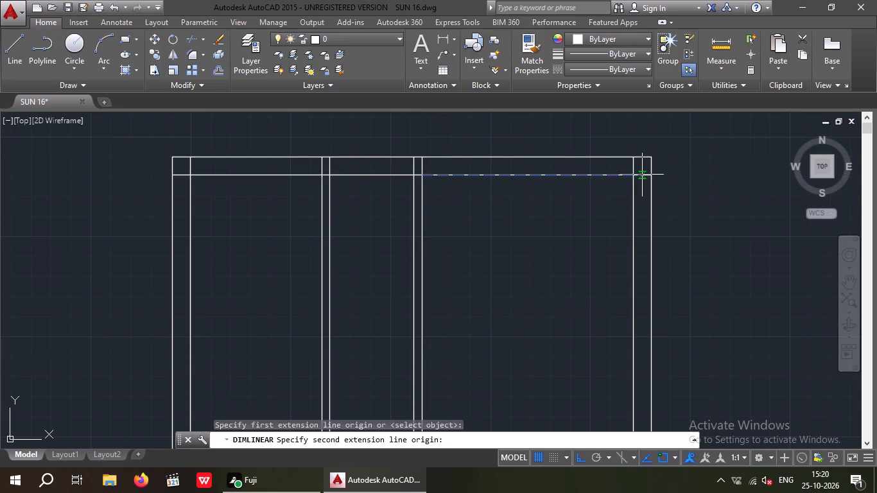
drag(633, 174, 630, 186)
scroll(520, 212, up, 2)
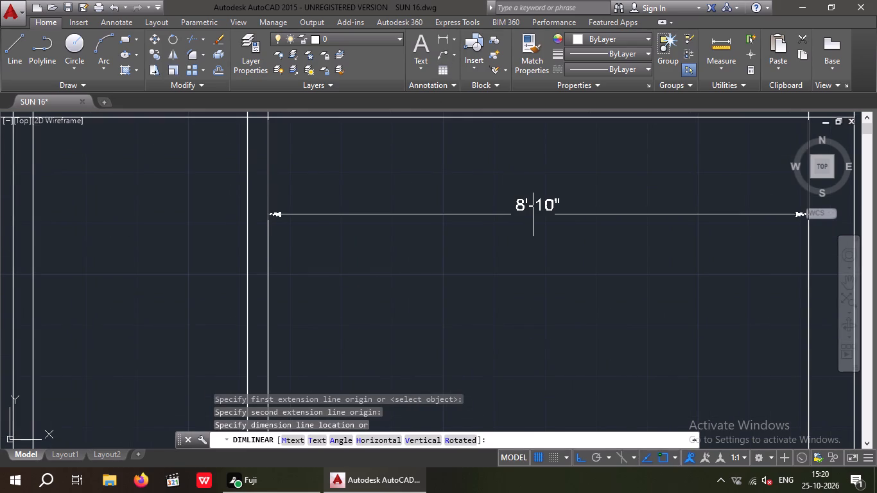
key(Escape)
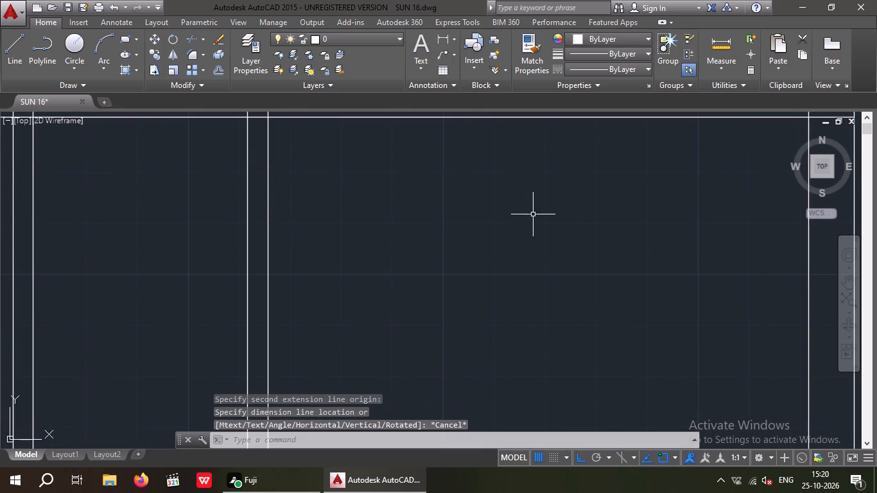
Offset the inner line of the top outer wall 9'11" down into the plan.
scroll(527, 223, down, 3)
middle_drag(525, 244, 563, 252)
middle_drag(562, 243, 561, 221)
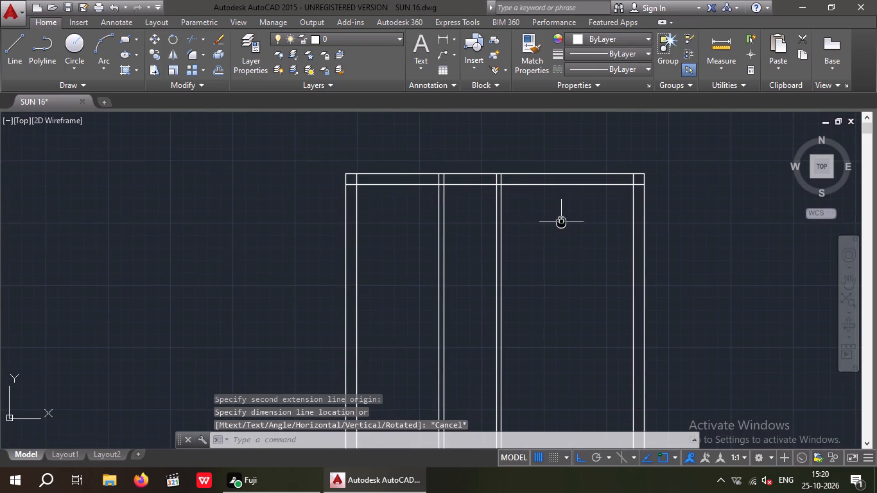
middle_drag(546, 239, 544, 180)
key(Escape)
key(Escape)
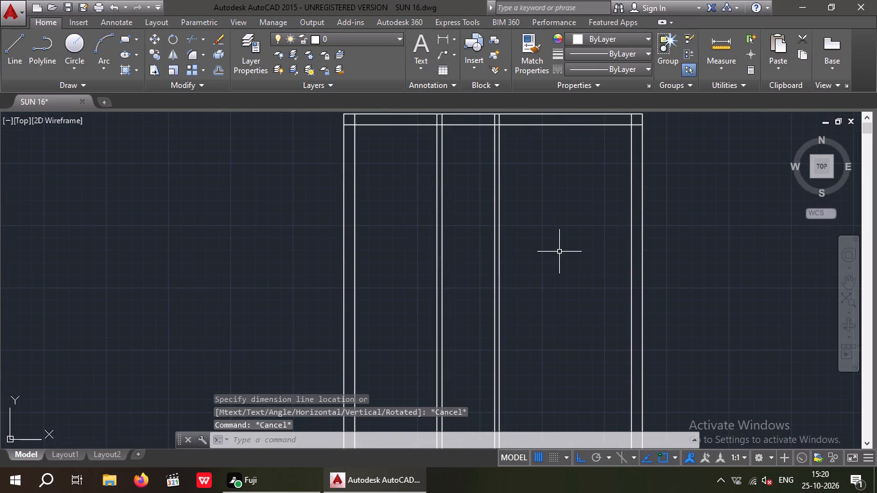
key(o)
key(Return)
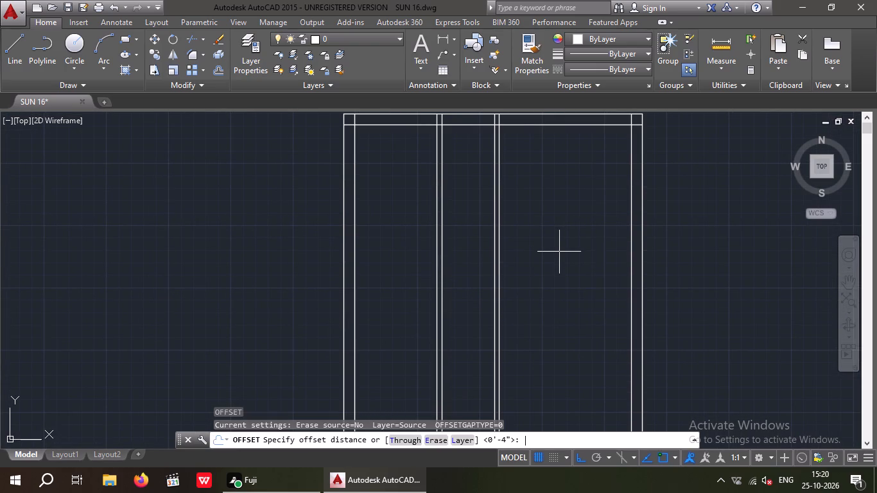
text(9')
key(1)
text(1')
key(BackSpace)
key(shift+quotedbl)
key(Return)
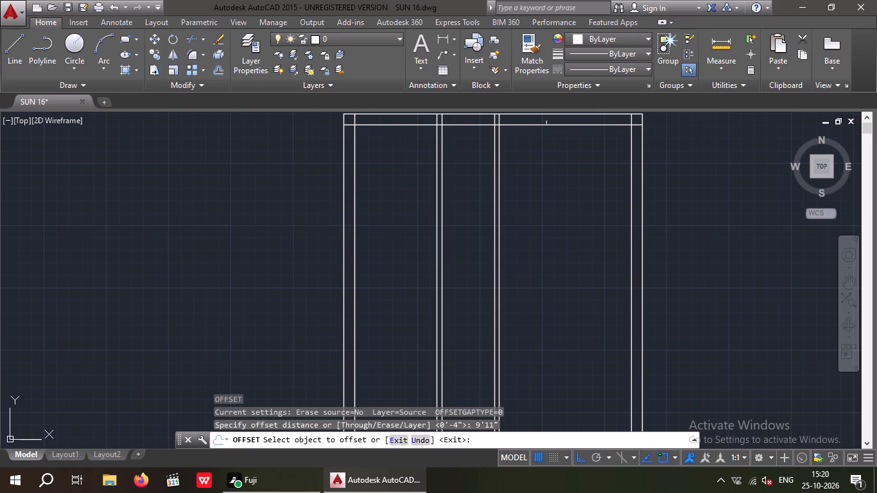
drag(548, 125, 557, 137)
click(575, 188)
key(Escape)
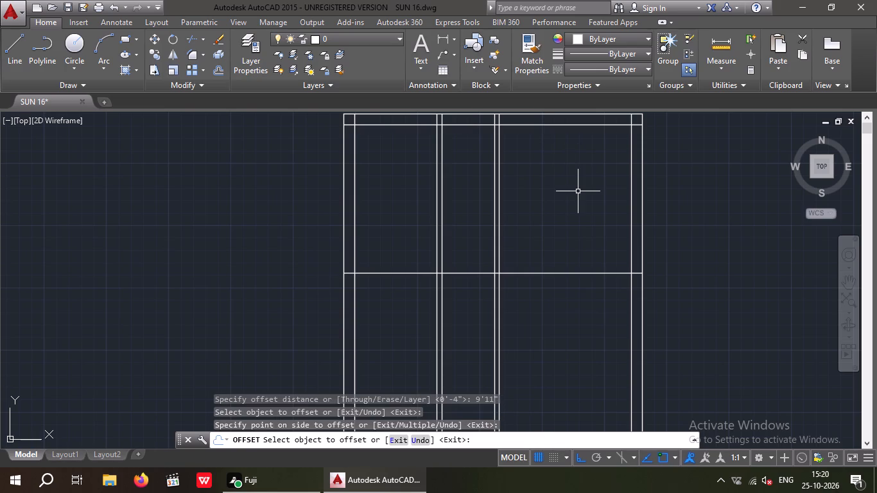
key(Escape)
Offset the new horizontal line 4" down to give the horizontal partition wall its thickness.
key(o)
key(Return)
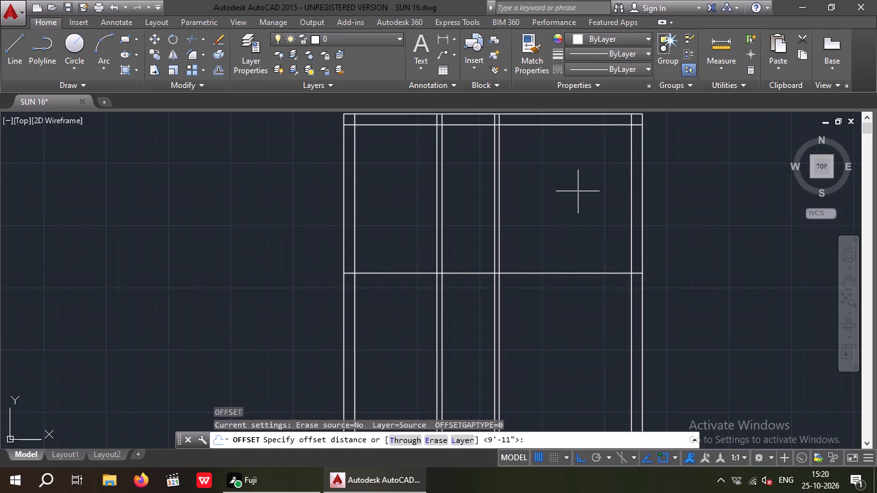
text(4")
key(Return)
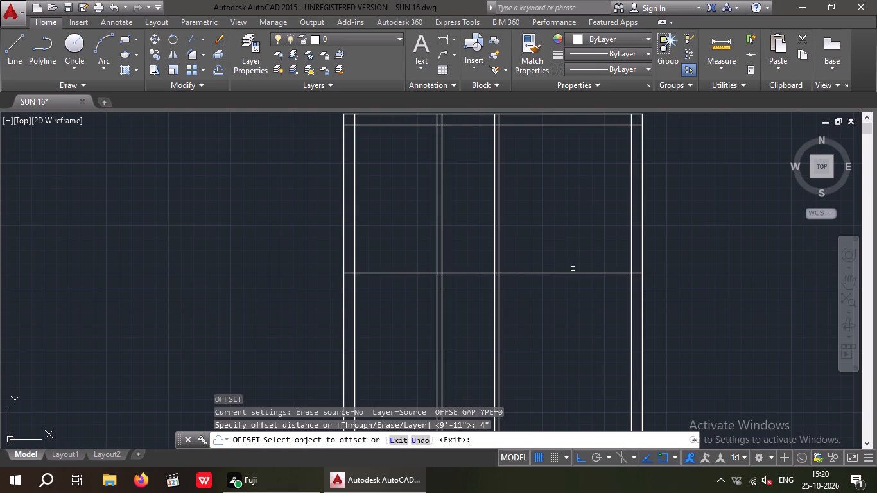
drag(569, 274, 566, 281)
click(564, 292)
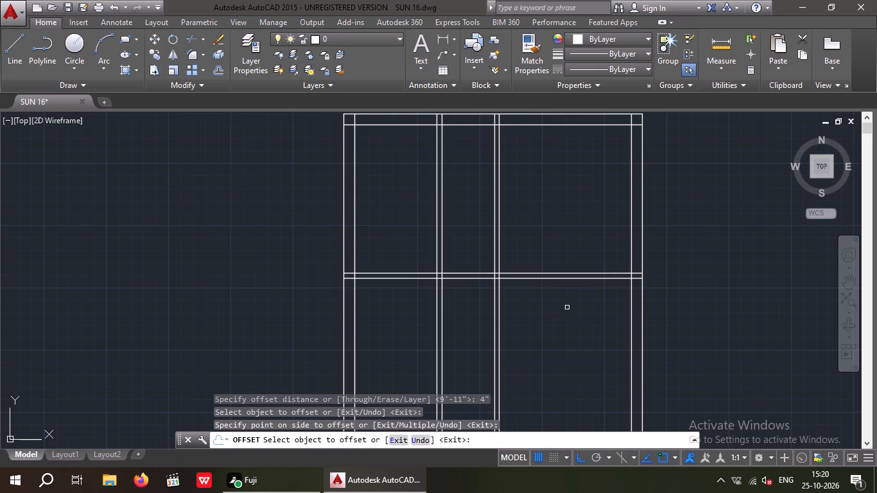
key(Escape)
key(Escape)
key(Escape)
key(Escape)
Trim the horizontal partition lines from the left outer wall up to the second vertical partition, keeping them only in the right-hand room.
text(TR)
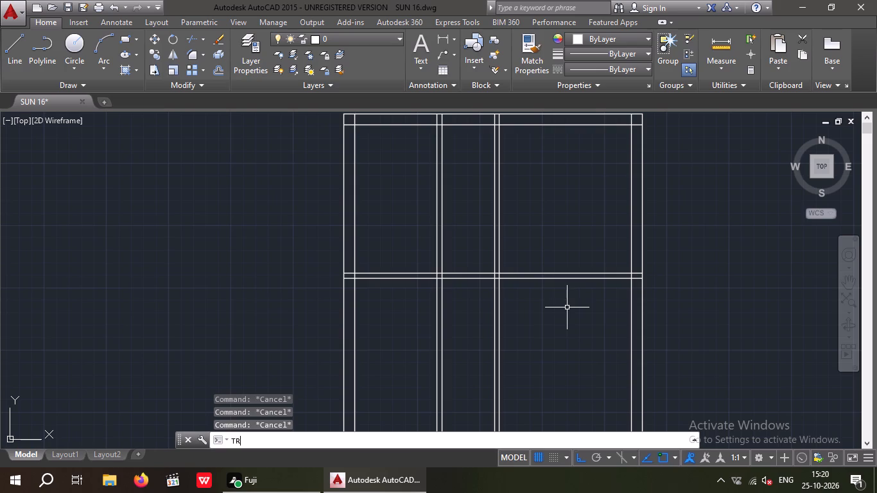
key(space)
key(space)
scroll(343, 285, up, 2)
drag(359, 288, 353, 275)
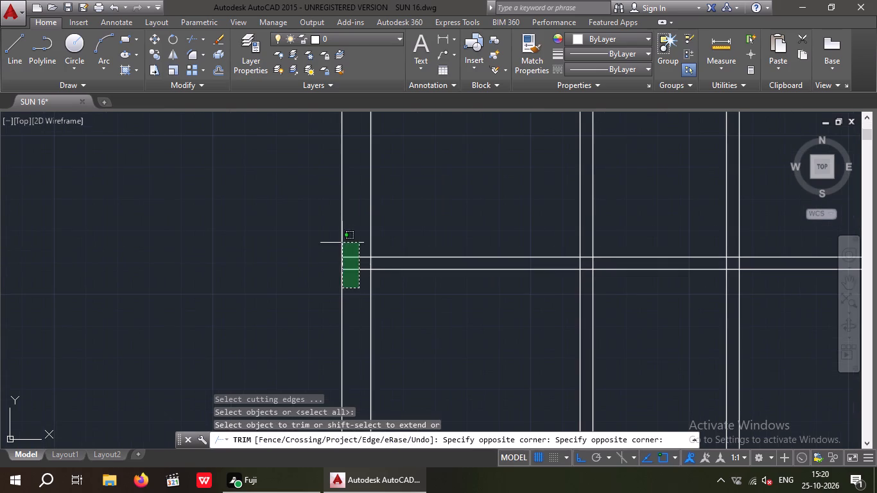
drag(342, 239, 347, 246)
drag(471, 313, 454, 285)
click(421, 224)
scroll(422, 235, down, 2)
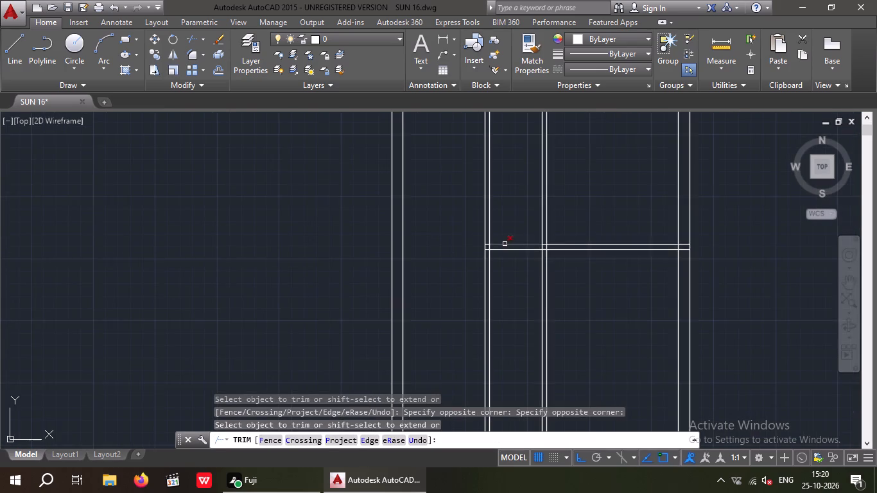
scroll(498, 245, up, 3)
drag(462, 270, 459, 263)
click(451, 224)
scroll(455, 231, down, 2)
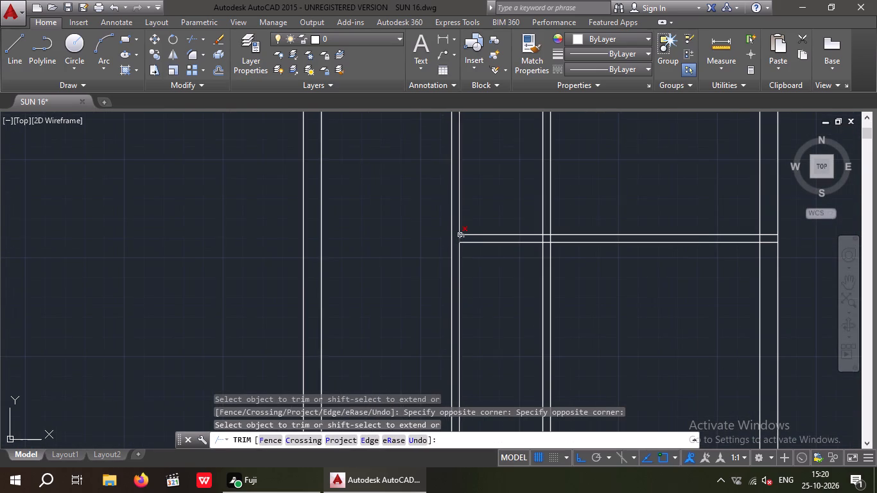
drag(511, 263, 508, 255)
click(479, 198)
scroll(485, 209, down, 1)
middle_drag(486, 243, 490, 295)
scroll(483, 280, down, 1)
middle_drag(482, 291, 482, 305)
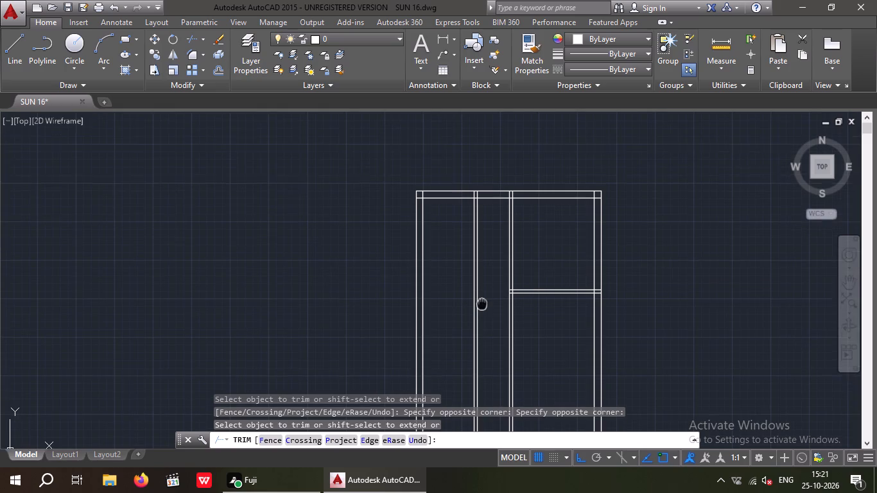
middle_drag(482, 305, 483, 305)
key(Escape)
key(Escape)
key(Escape)
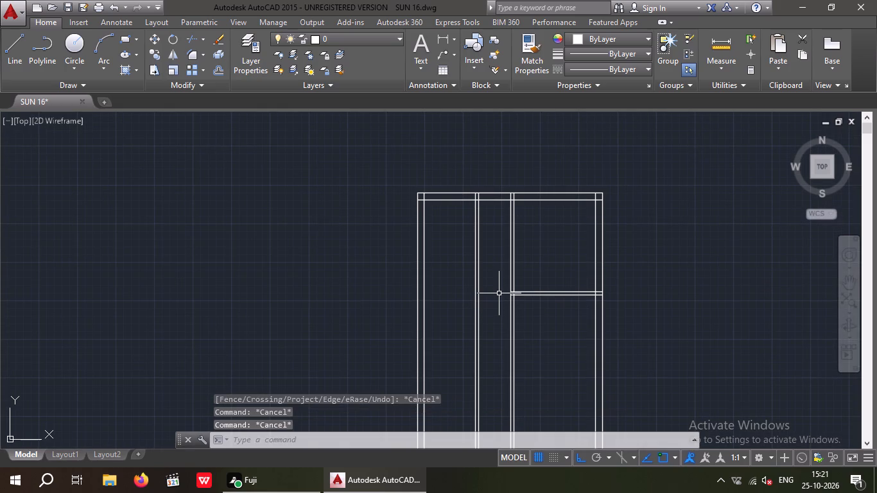
Offset the inner line of the top outer wall 5' down into the plan.
key(o)
key(Return)
text(5')
key(Return)
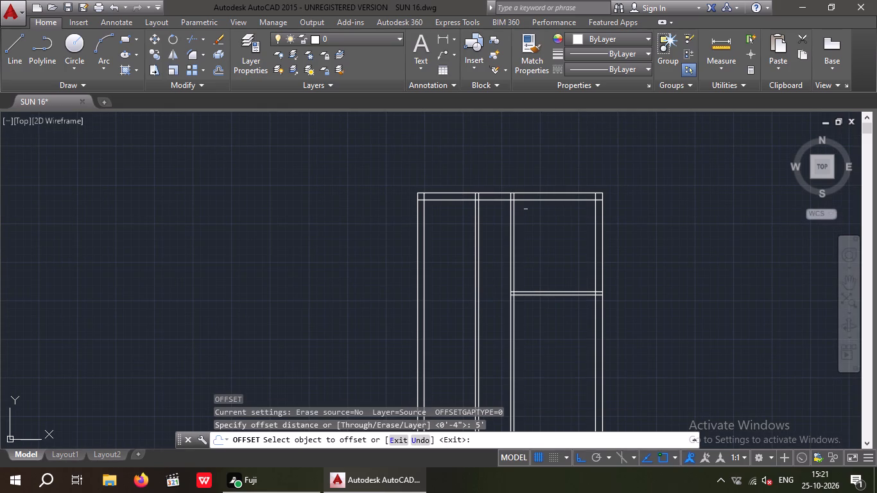
drag(534, 200, 535, 223)
click(534, 231)
key(Escape)
key(Escape)
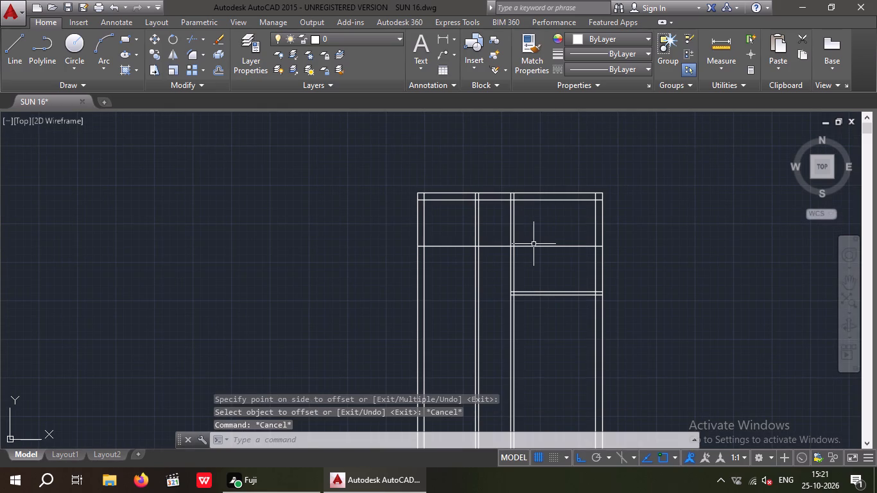
Offset the new upper horizontal line 4" down to form the second horizontal partition wall.
key(o)
key(Return)
text(4")
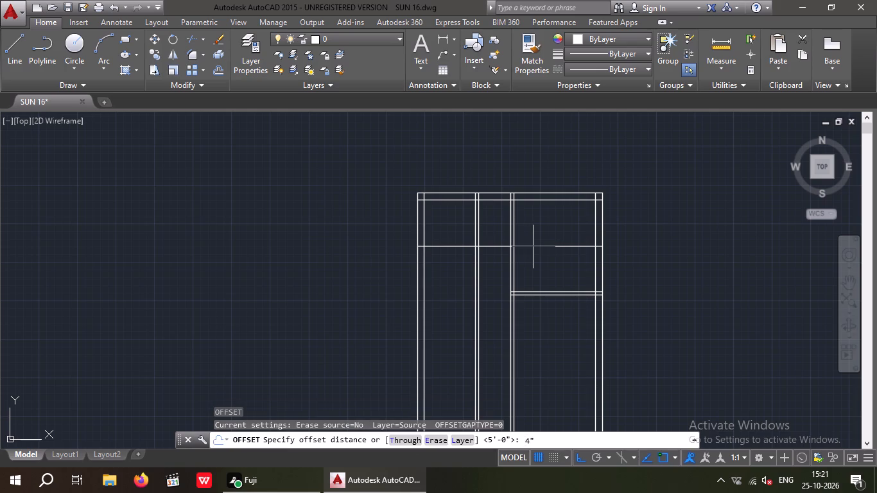
key(Return)
drag(543, 246, 542, 254)
click(543, 266)
key(Escape)
key(Escape)
key(Escape)
Trim the second horizontal partition's lines out of the right outer wall and the right-hand room.
text(TR)
key(space)
key(space)
scroll(595, 241, up, 4)
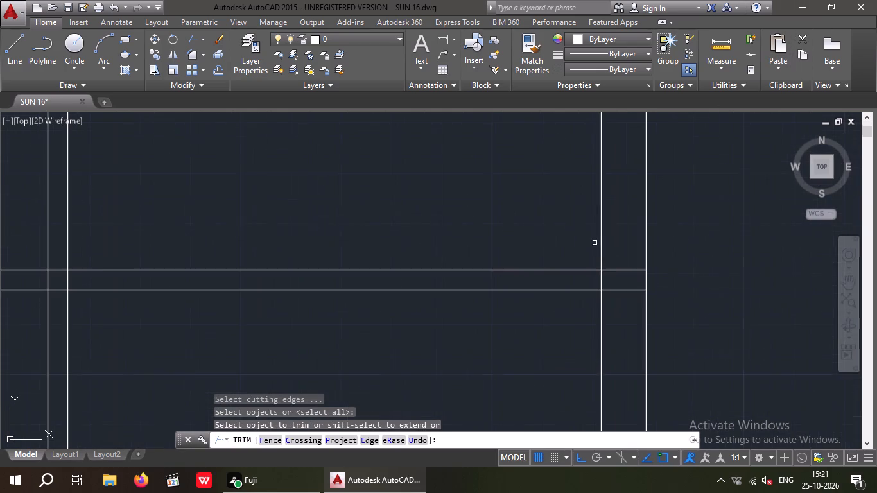
drag(622, 315, 625, 288)
click(629, 246)
scroll(624, 243, down, 3)
drag(565, 286, 557, 278)
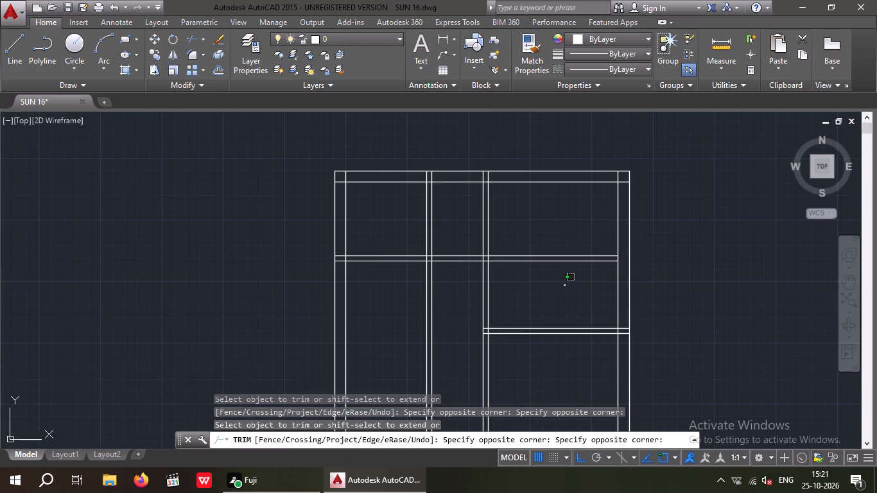
click(520, 216)
Trim the second horizontal partition's lines out of the left outer wall and left-hand room, keeping them only between the two vertical partitions.
scroll(517, 231, down, 2)
scroll(465, 242, up, 4)
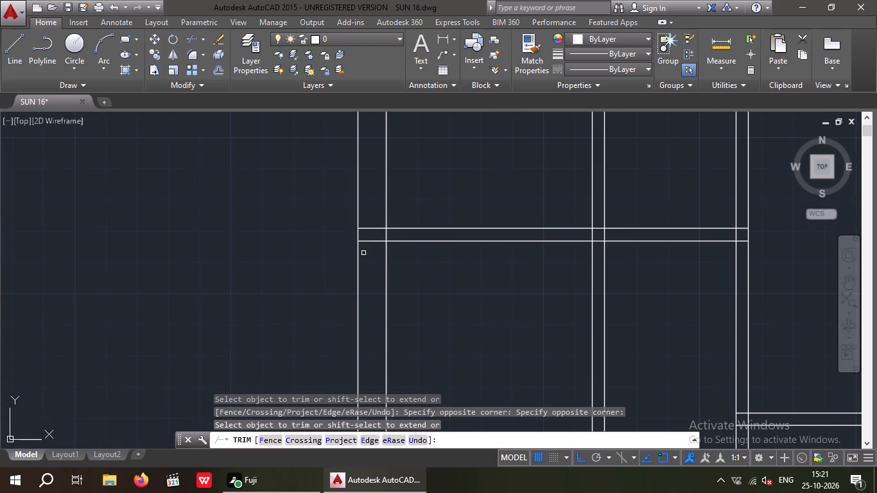
drag(375, 253, 370, 239)
click(367, 213)
scroll(369, 211, down, 1)
drag(446, 257, 435, 232)
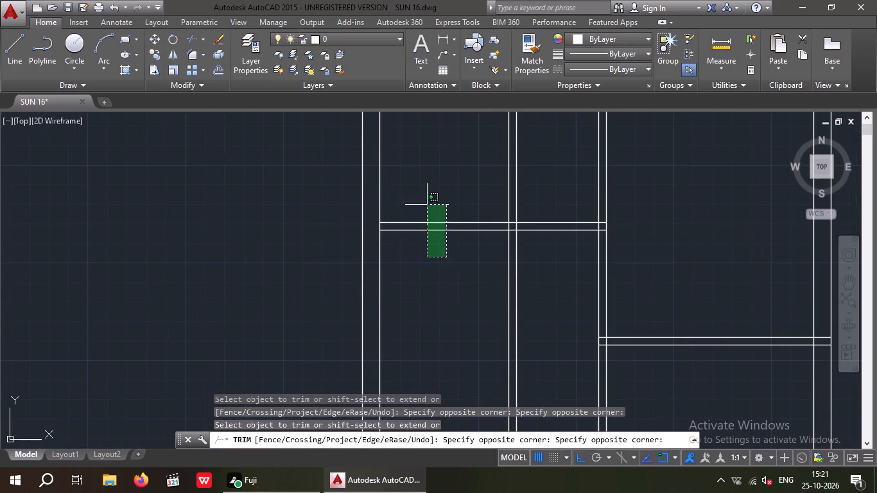
click(426, 196)
middle_drag(425, 242, 415, 282)
scroll(417, 277, down, 1)
key(Escape)
key(Escape)
key(Escape)
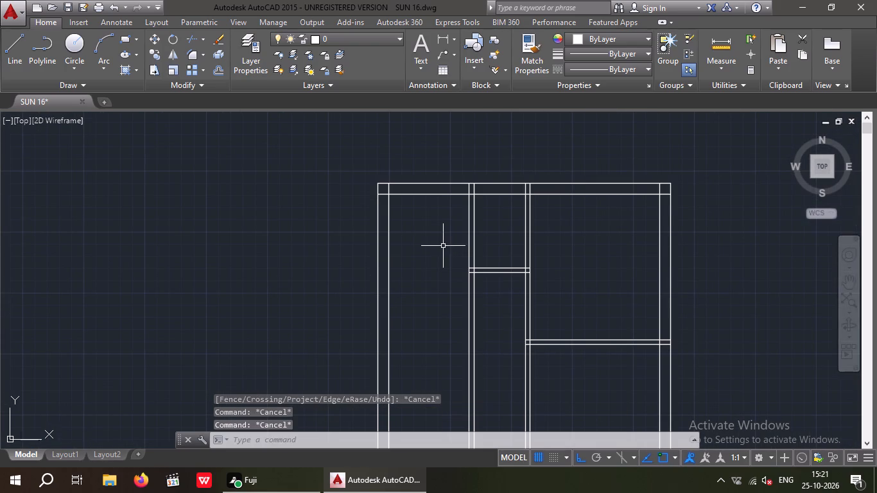
Offset the inner line of the top outer wall 7' down into the plan.
key(o)
key(Return)
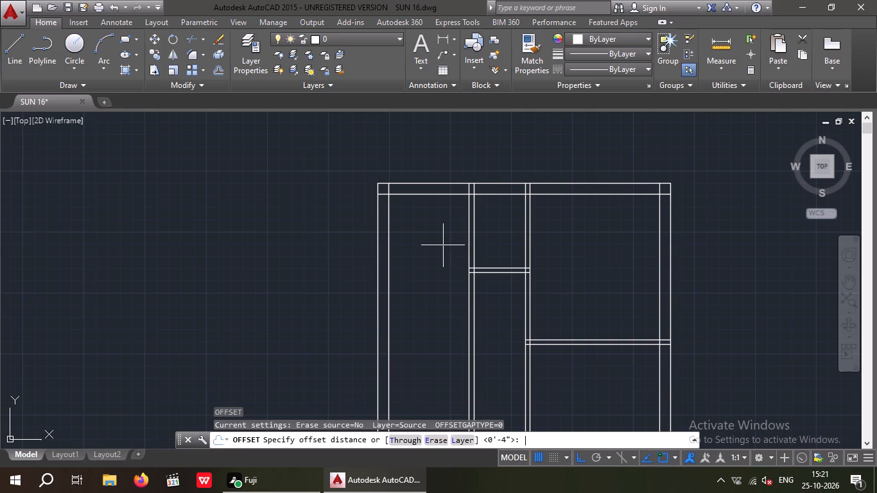
text(7')
key(Return)
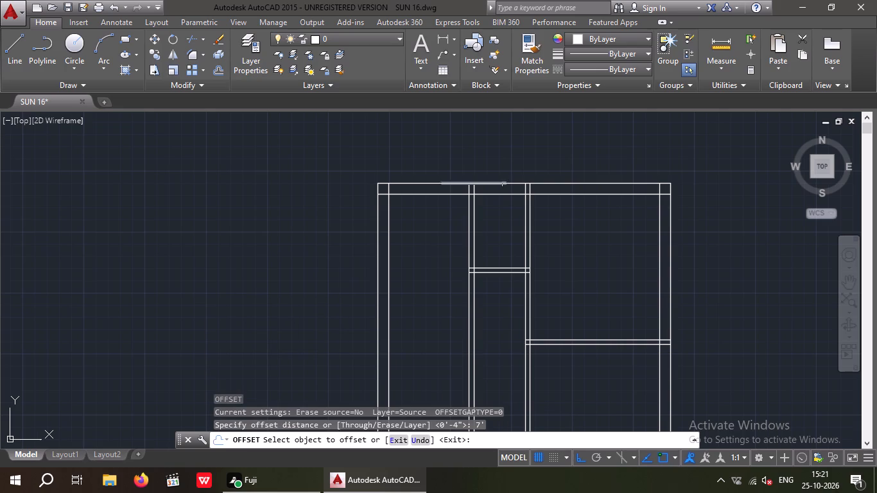
drag(503, 195, 504, 210)
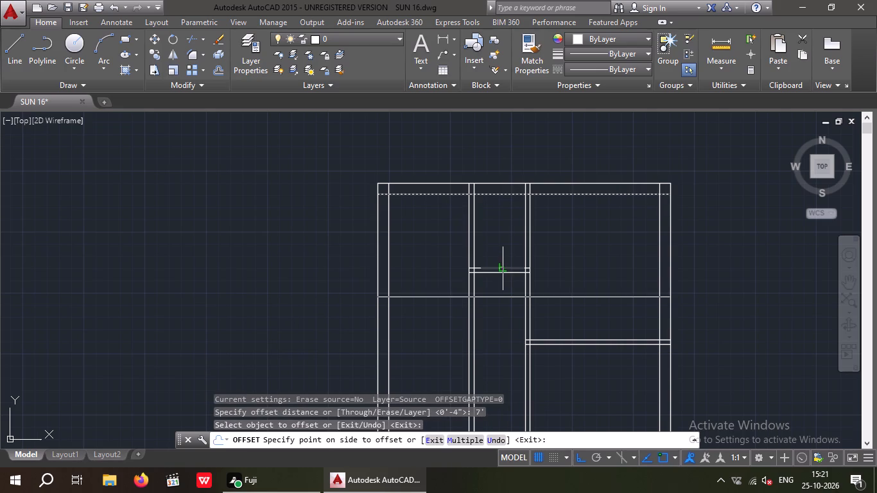
click(505, 267)
key(Escape)
key(Escape)
key(Escape)
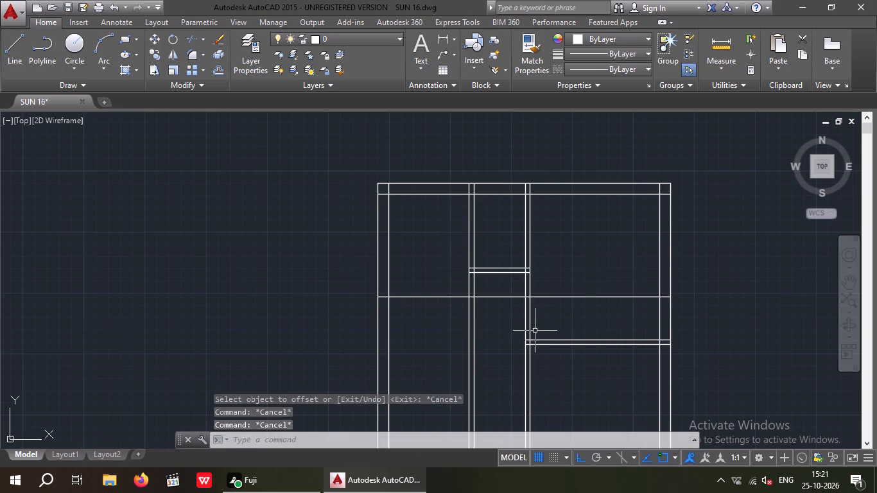
Offset the new horizontal line 4" down to form the third horizontal partition wall.
key(o)
key(Return)
text(4")
key(Return)
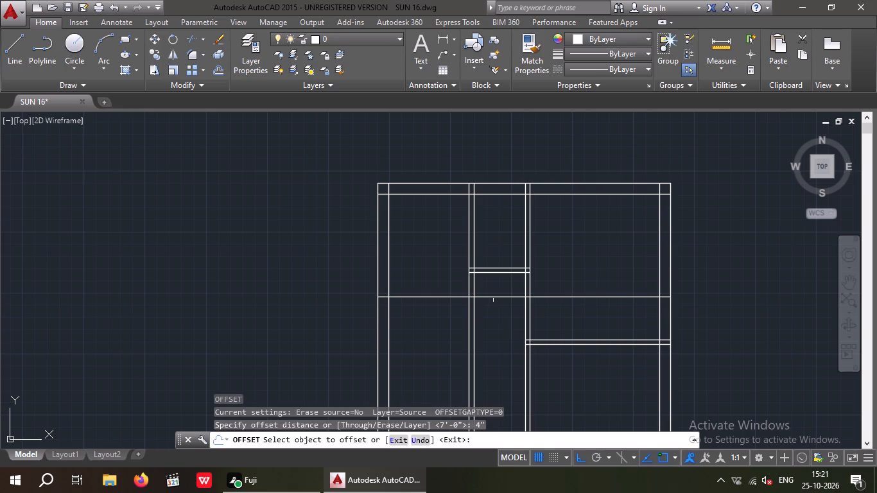
drag(499, 297, 501, 303)
click(505, 313)
key(Escape)
key(Escape)
key(Escape)
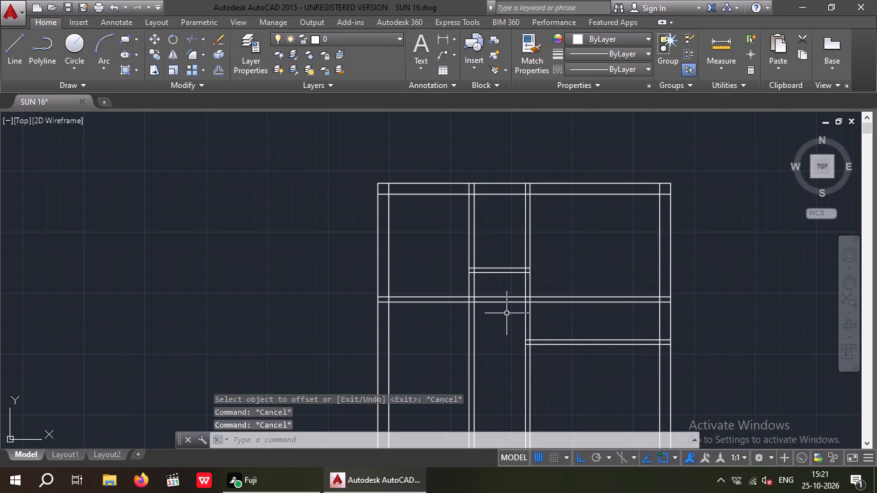
Trim the third horizontal partition's lines out of the right outer wall and the right-hand room.
text(TR)
key(space)
key(space)
scroll(692, 305, up, 2)
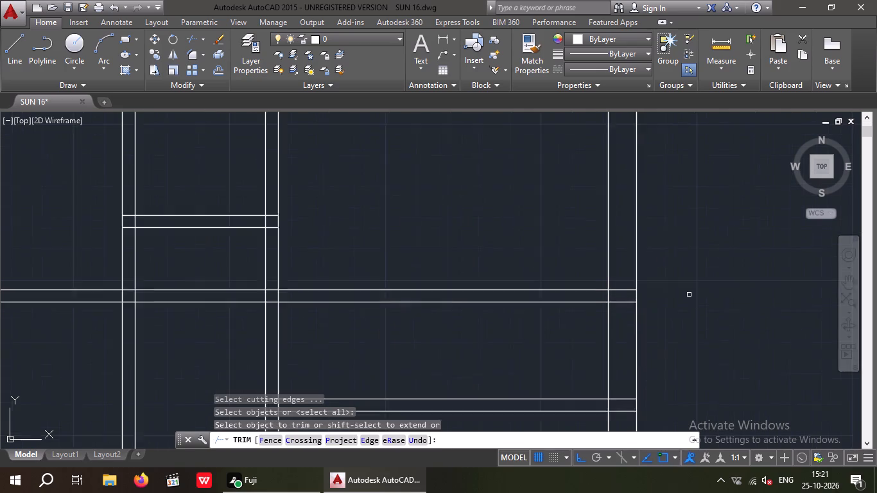
scroll(689, 295, up, 1)
click(588, 318)
click(577, 262)
scroll(577, 272, down, 2)
drag(523, 316, 519, 306)
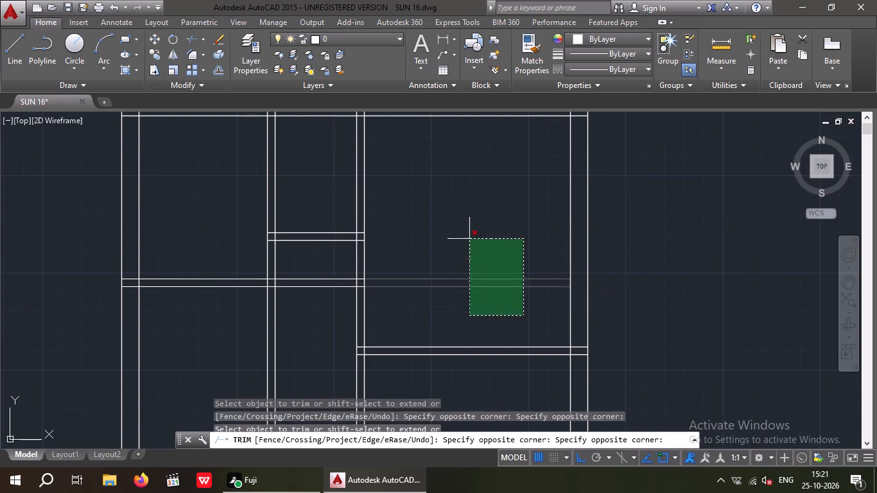
click(469, 238)
Trim the third horizontal partition's lines across the second vertical partition and the middle space, keeping them only in the left-hand room.
scroll(336, 290, up, 3)
click(427, 304)
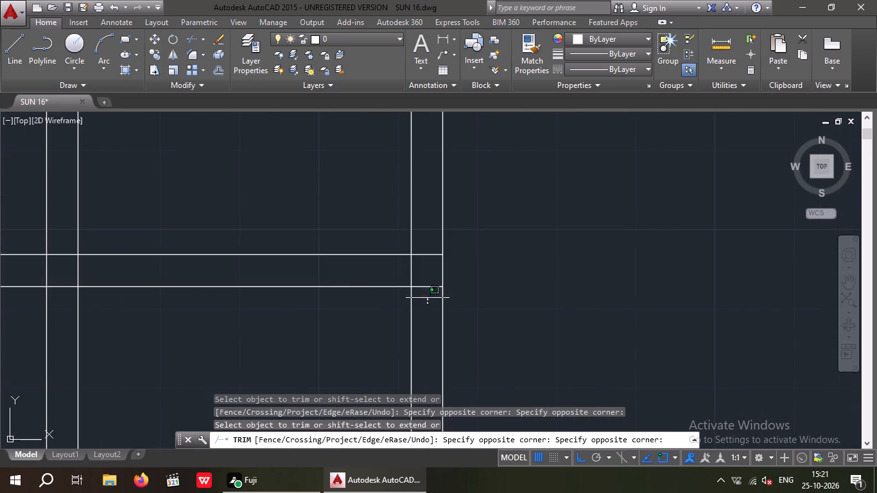
drag(430, 245, 428, 252)
drag(357, 333, 327, 309)
click(293, 240)
scroll(294, 245, down, 2)
middle_drag(291, 259, 320, 308)
scroll(321, 309, down, 1)
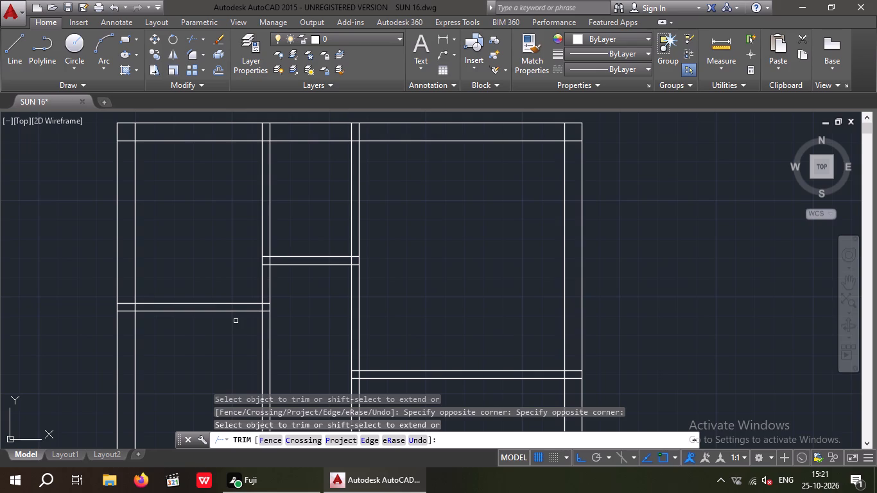
key(Escape)
key(Escape)
Offset the lower line of the left-hand room's horizontal partition 15'9" down.
key(o)
key(Return)
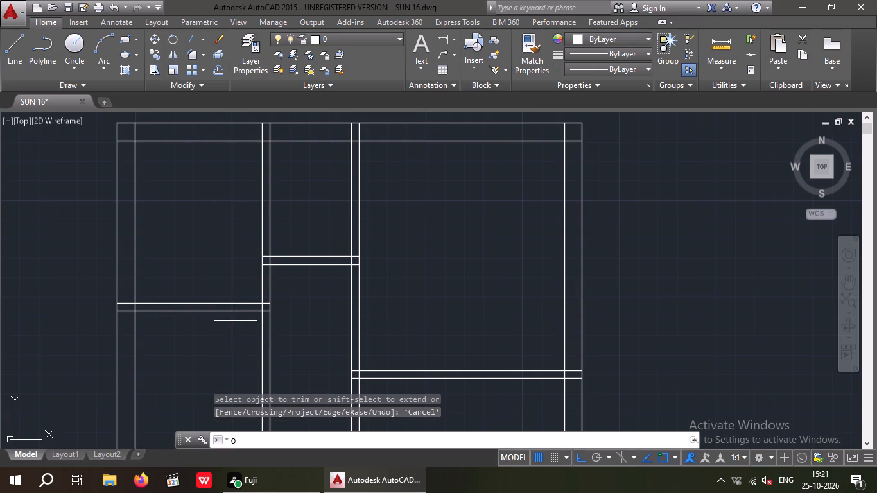
key(1)
text(5')
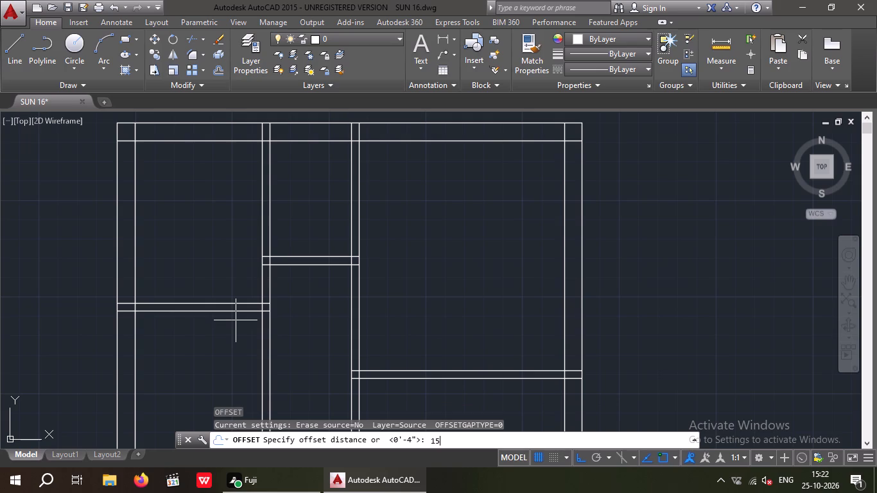
text(9")
key(Return)
scroll(272, 297, down, 2)
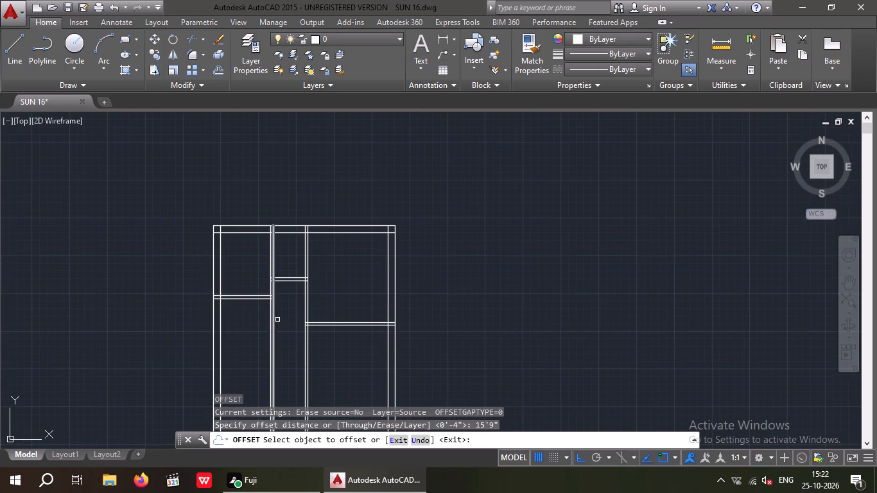
middle_drag(279, 322, 277, 234)
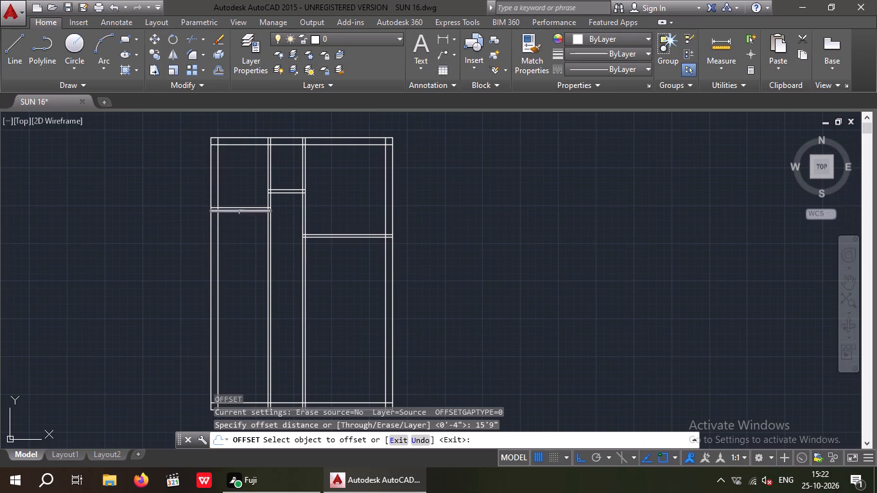
drag(241, 211, 252, 243)
click(245, 281)
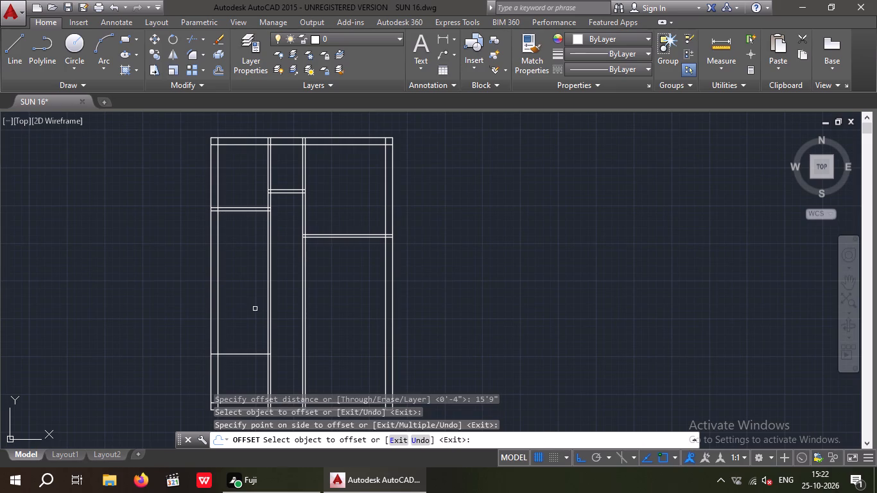
key(Escape)
key(Escape)
key(Escape)
Extend the new lower horizontal line to the far line of the second vertical partition.
text(EX)
key(space)
key(space)
scroll(241, 372, up, 2)
drag(256, 366, 247, 350)
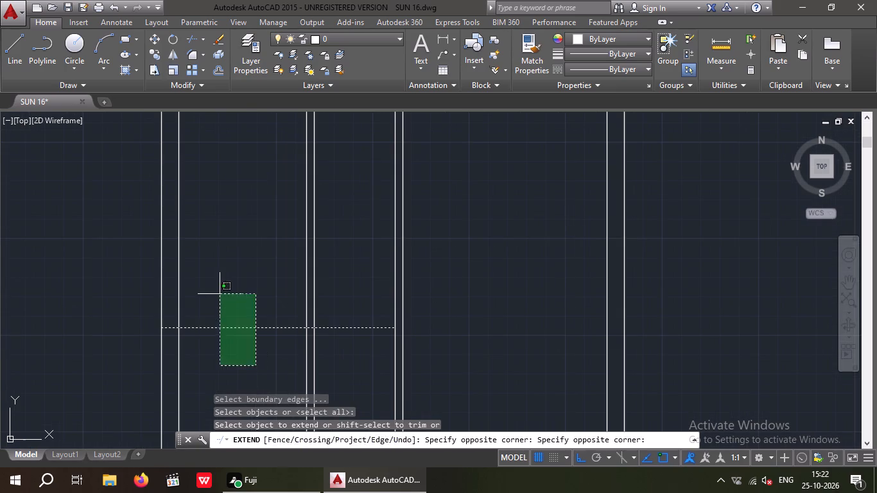
click(220, 294)
drag(254, 372, 244, 359)
click(220, 300)
drag(262, 345, 262, 341)
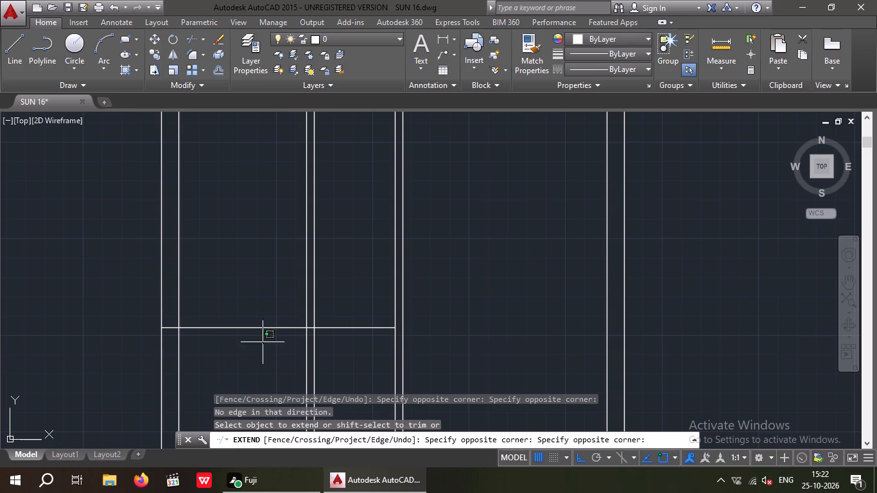
drag(262, 341, 244, 296)
drag(230, 338, 234, 343)
click(363, 350)
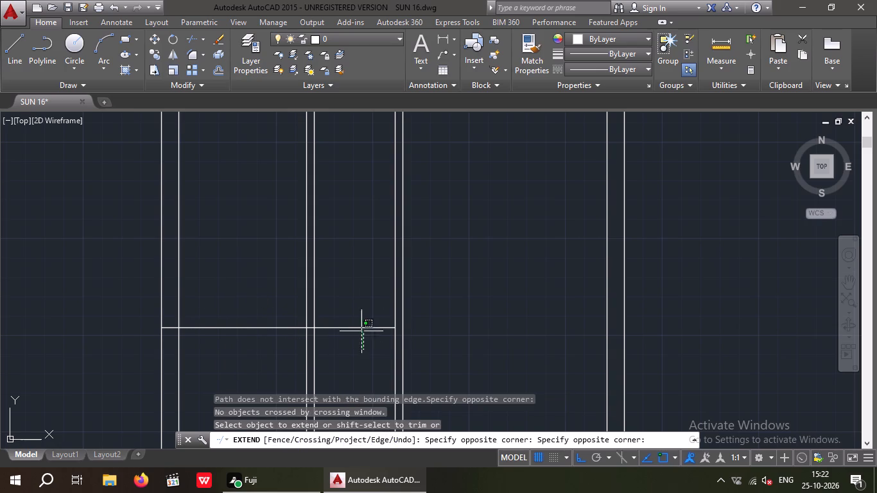
click(361, 307)
key(Escape)
scroll(338, 269, down, 2)
middle_drag(340, 306, 343, 320)
key(Escape)
key(Escape)
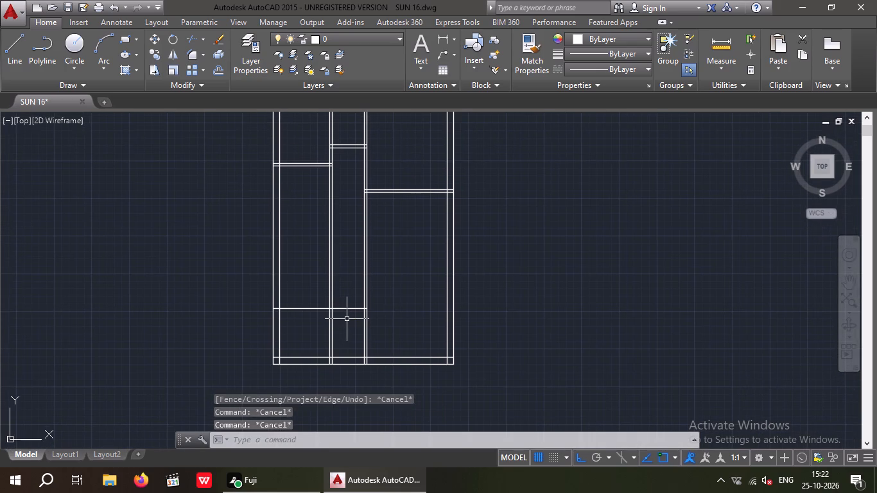
Trim the first vertical partition's lines between the left-hand horizontal partition and the new lower horizontal line.
key(t)
key(r)
key(space)
key(space)
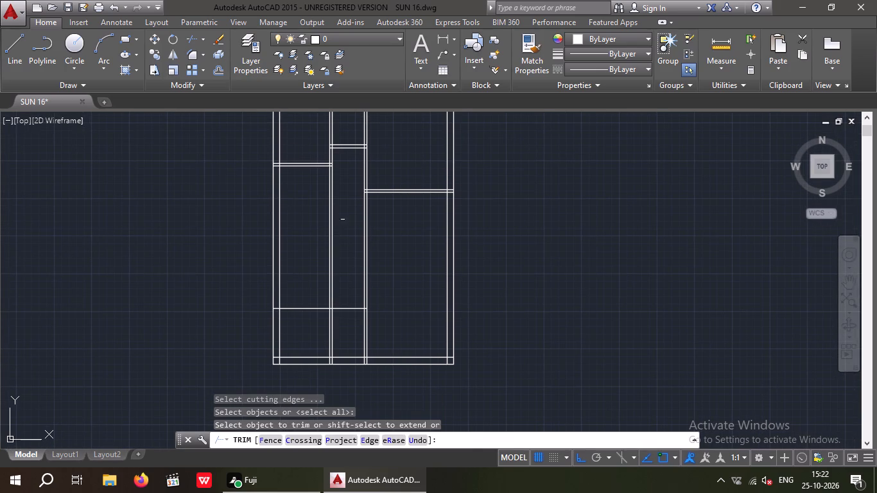
drag(345, 212, 317, 261)
click(308, 269)
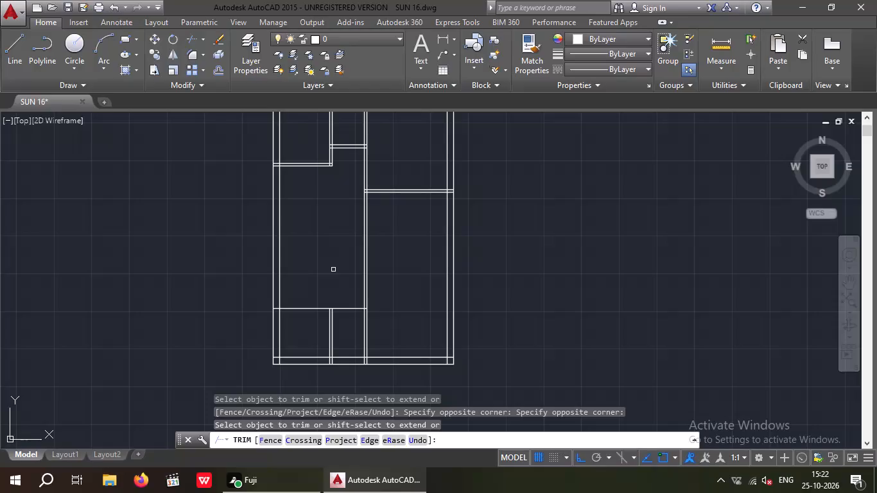
key(Escape)
key(Escape)
Offset the lower horizontal line 4" down to form the lower partition wall.
key(o)
key(Return)
key(4)
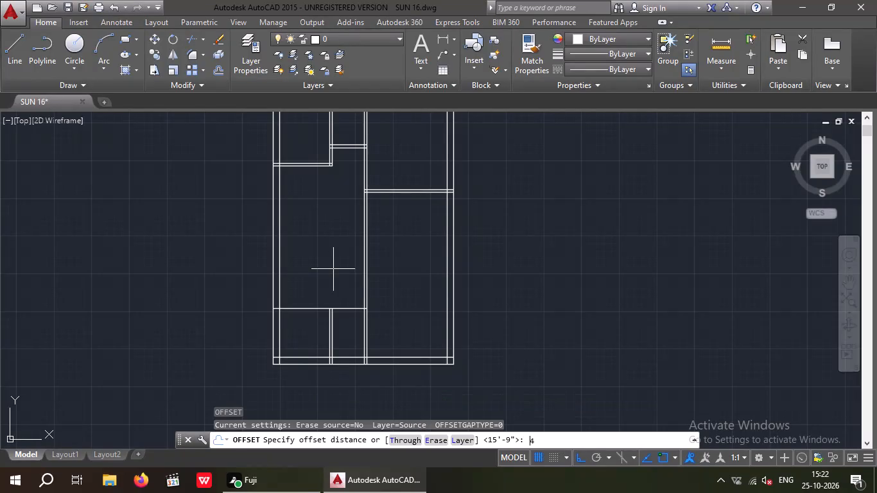
key(shift+quotedbl)
key(Return)
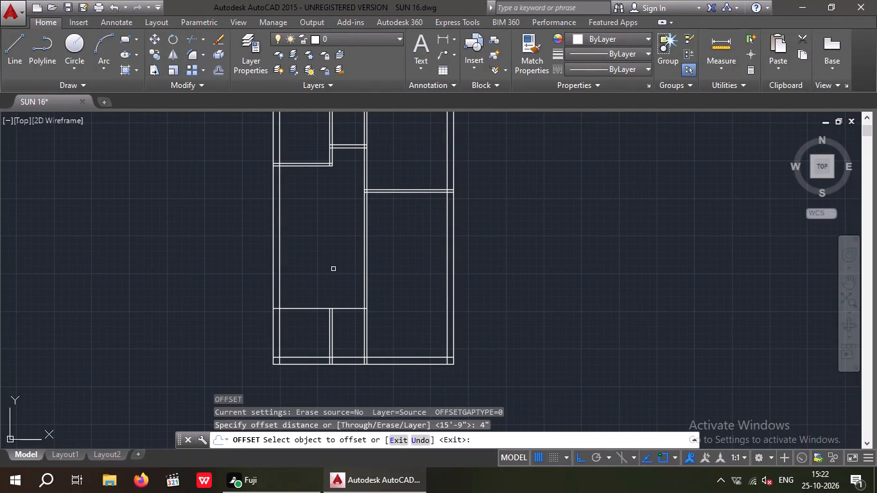
scroll(306, 304, up, 2)
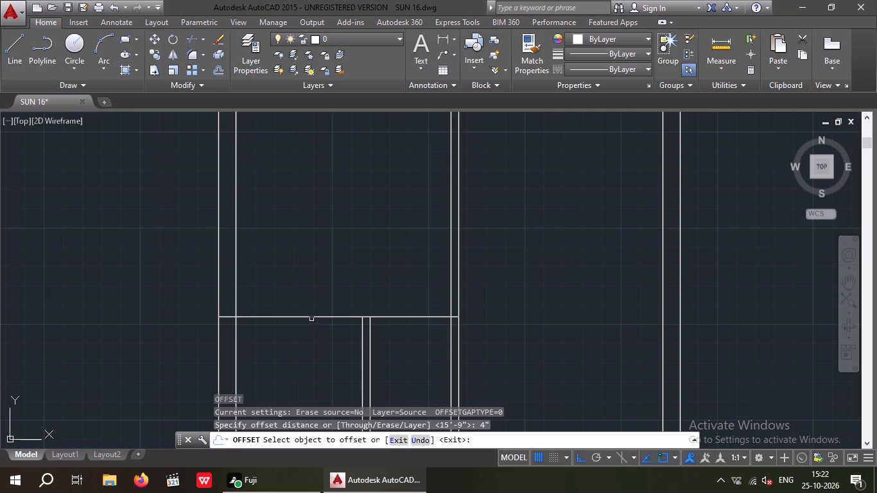
click(311, 318)
click(311, 332)
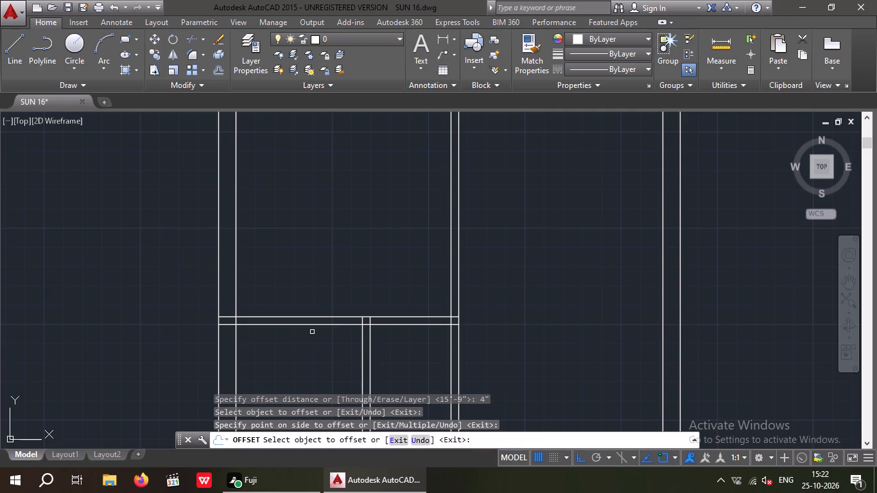
key(Escape)
key(Escape)
Delete the two leftover lines of the first vertical partition below the lower horizontal partition.
middle_drag(326, 321, 334, 246)
scroll(337, 232, down, 2)
scroll(352, 271, up, 2)
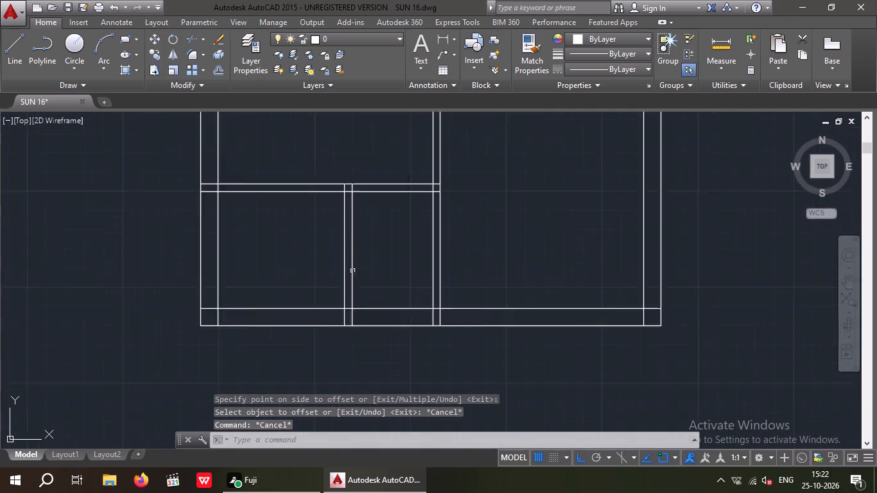
scroll(352, 271, up, 1)
drag(374, 246, 312, 289)
click(312, 289)
key(Delete)
scroll(311, 273, down, 2)
middle_drag(311, 273, 307, 368)
scroll(302, 308, down, 2)
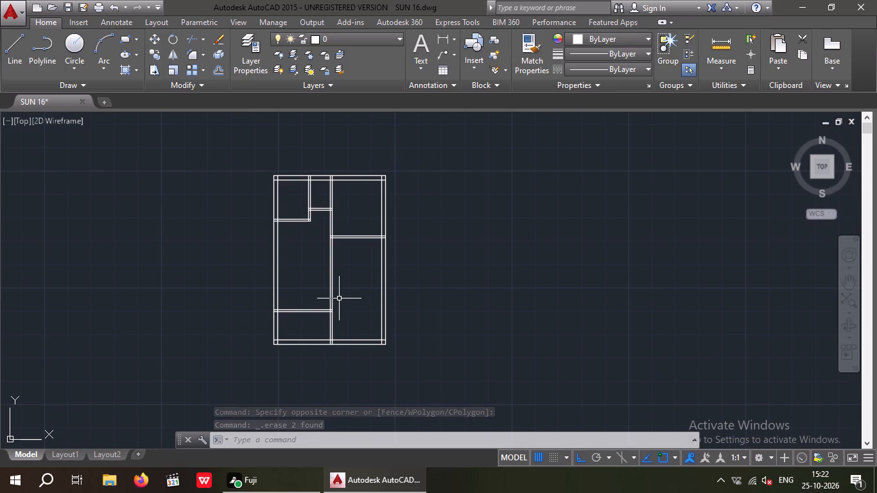
Offset the bottom line of the right-hand horizontal partition 3'6" downward.
key(Escape)
key(Escape)
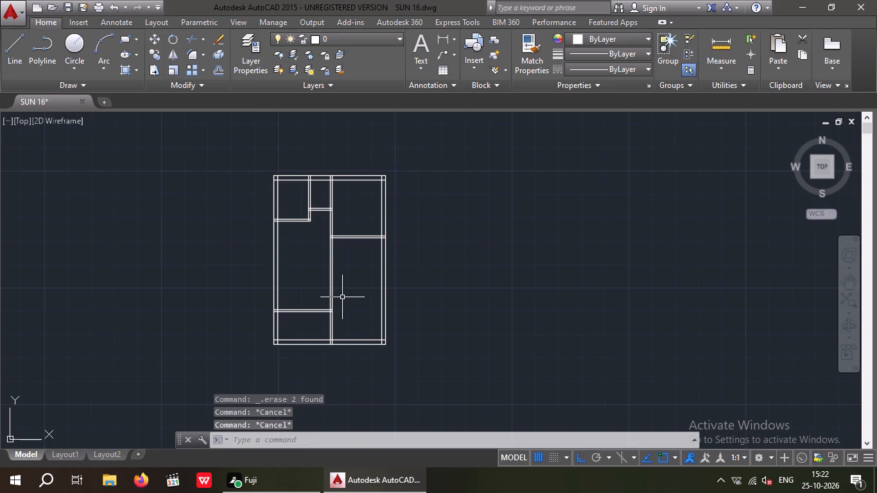
key(o)
key(Return)
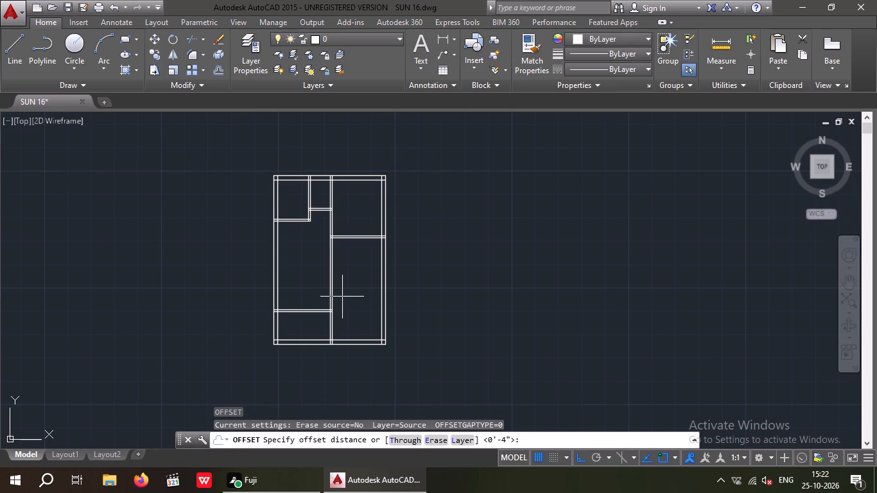
text(3'6")
key(Return)
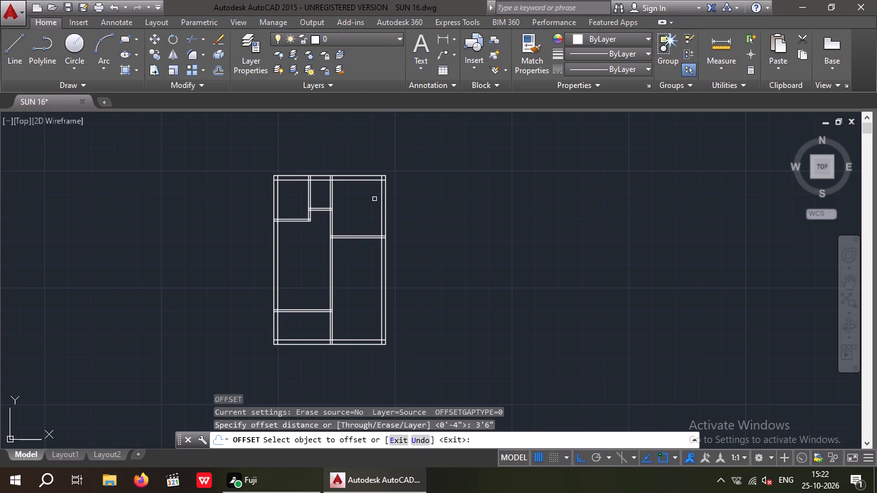
scroll(876, 0, up, 1)
scroll(355, 246, up, 3)
drag(362, 214, 363, 226)
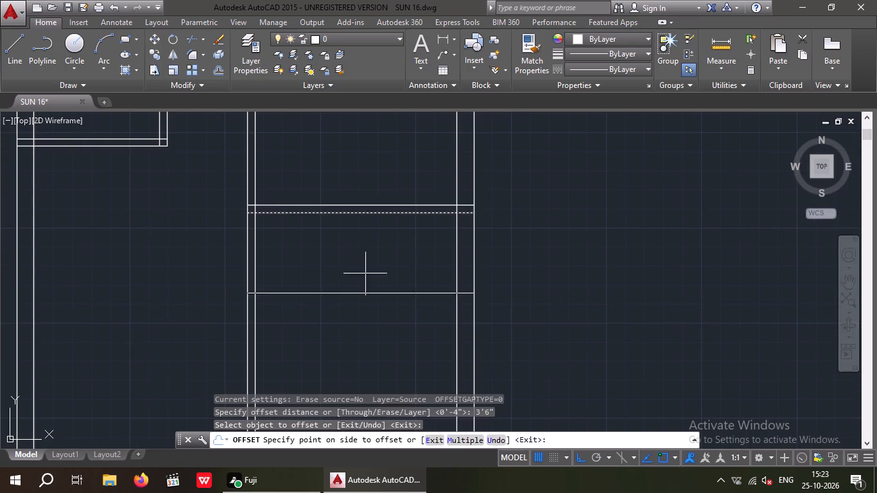
click(365, 273)
key(Escape)
key(Escape)
Offset the new horizontal line 4" down to form a second partition wall on the right-hand side.
key(o)
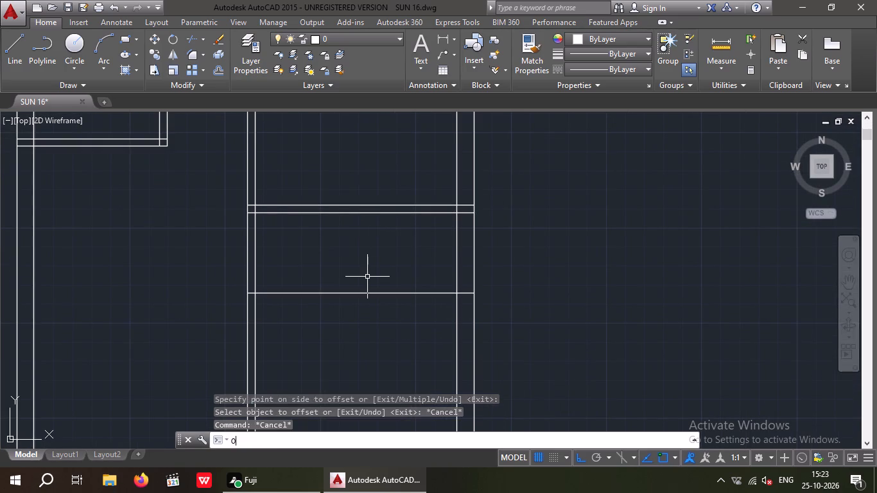
key(Return)
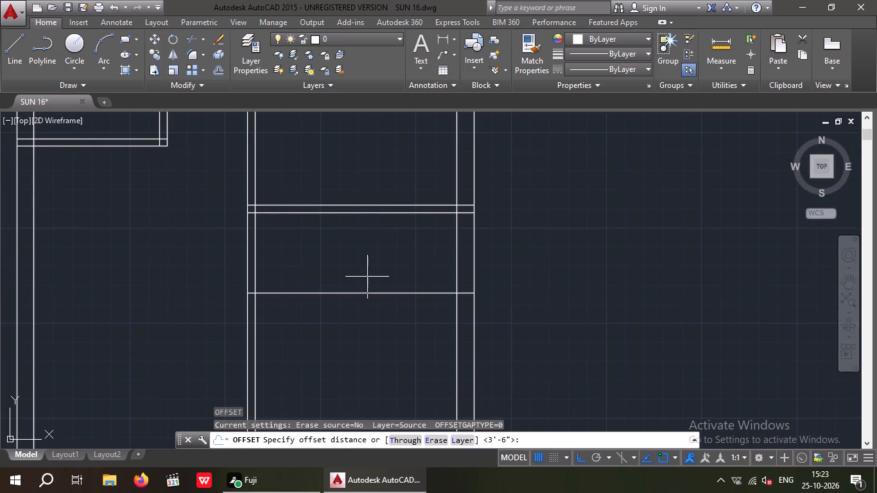
text(4")
key(Return)
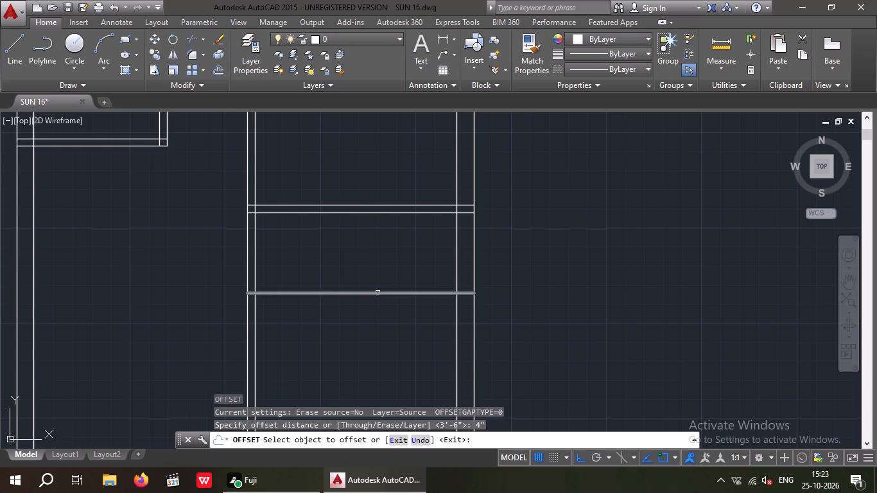
drag(378, 293, 381, 299)
click(384, 316)
key(Escape)
key(Escape)
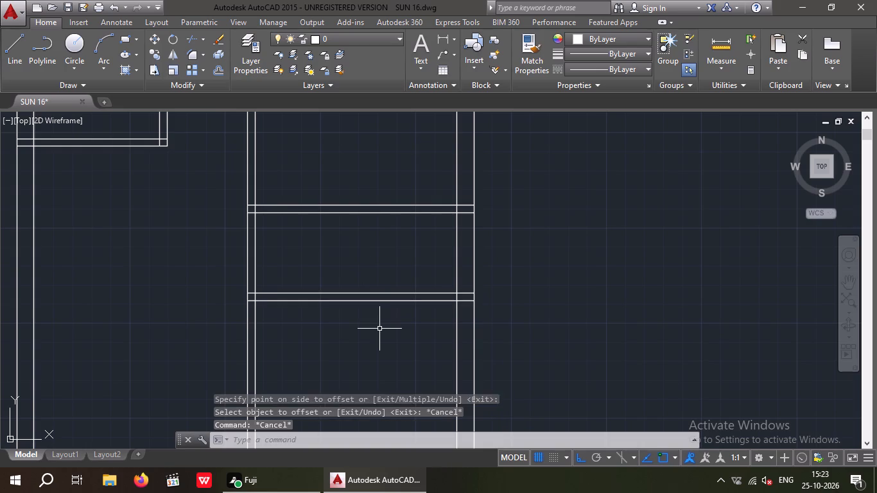
key(Escape)
Offset the bottom line of the new right-hand partition 9' downward.
key(o)
key(Return)
key(9)
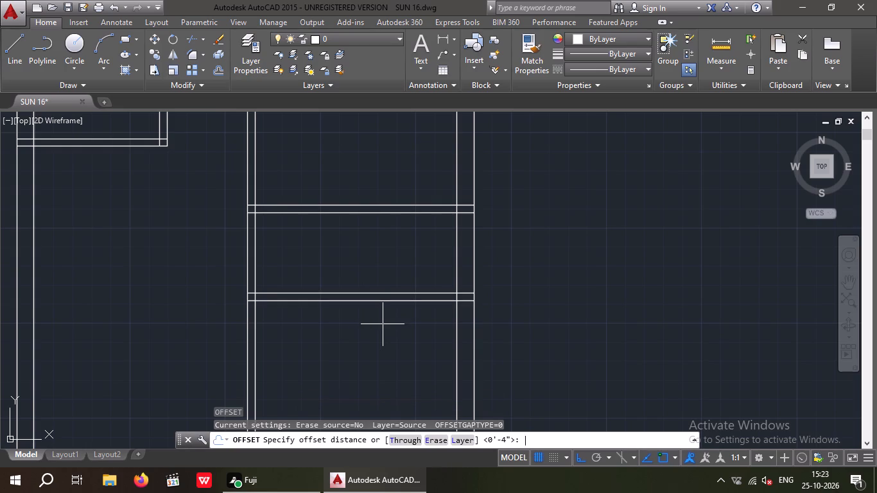
key(apostrophe)
key(Return)
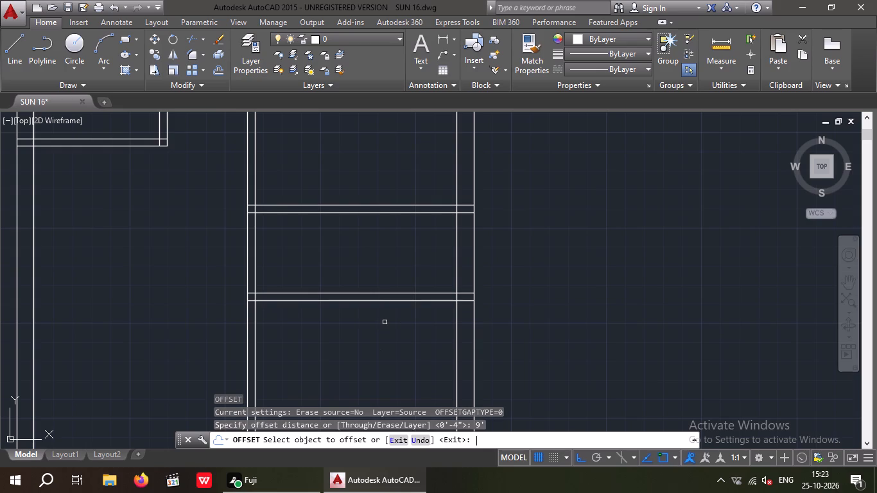
scroll(385, 322, down, 3)
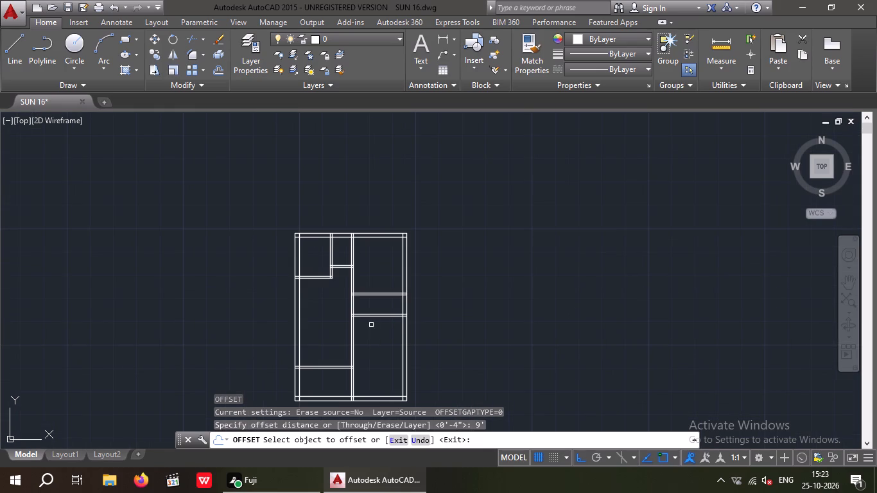
scroll(371, 323, up, 2)
click(376, 308)
scroll(378, 348, down, 2)
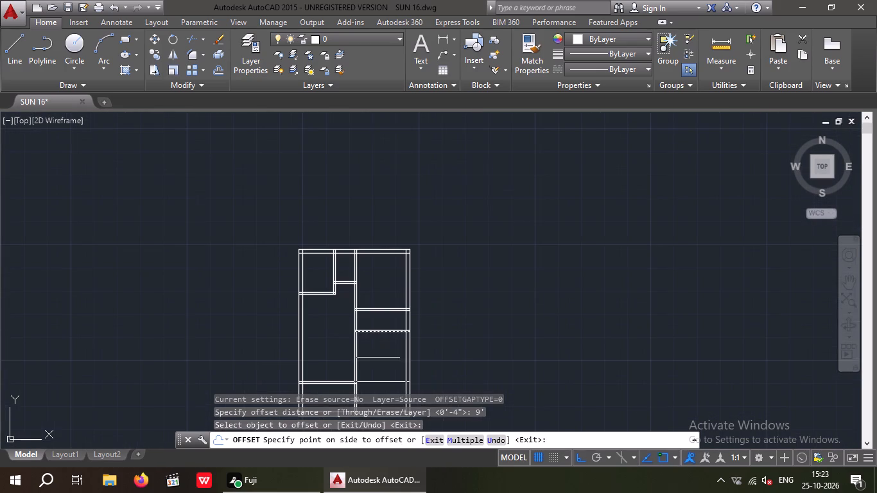
click(380, 365)
scroll(376, 393, up, 1)
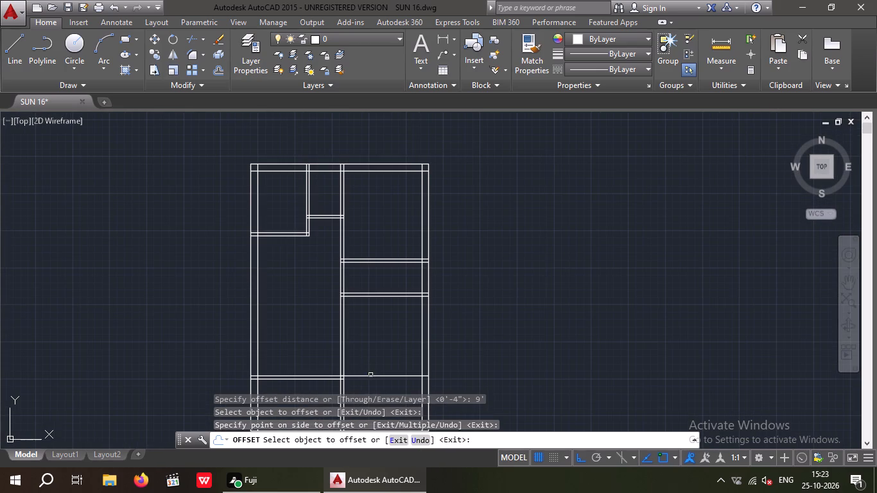
middle_drag(368, 372, 369, 345)
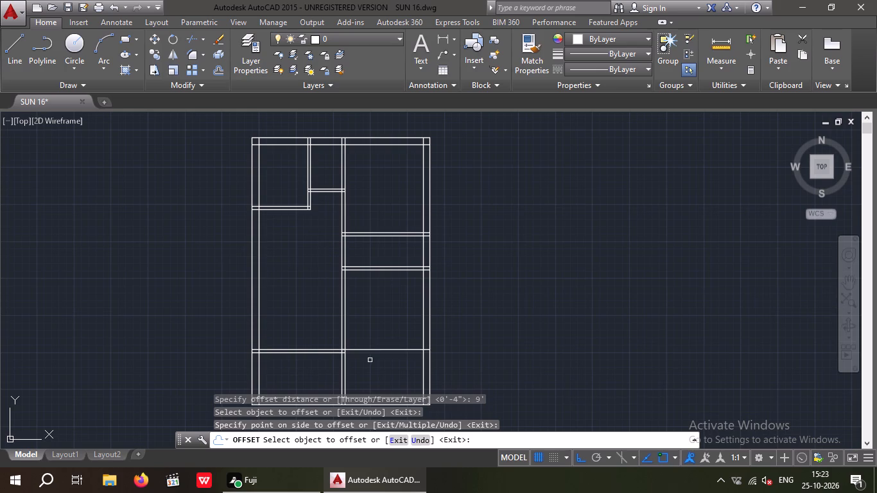
scroll(370, 358, up, 3)
key(Escape)
key(Escape)
key(Escape)
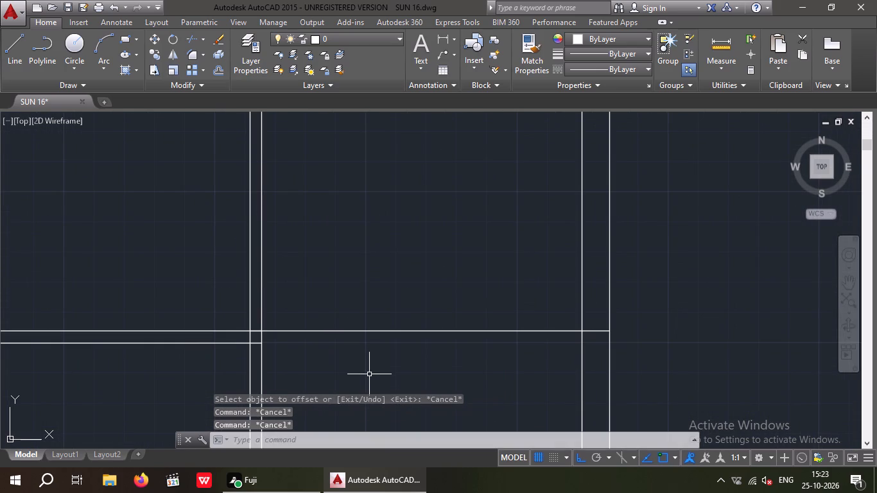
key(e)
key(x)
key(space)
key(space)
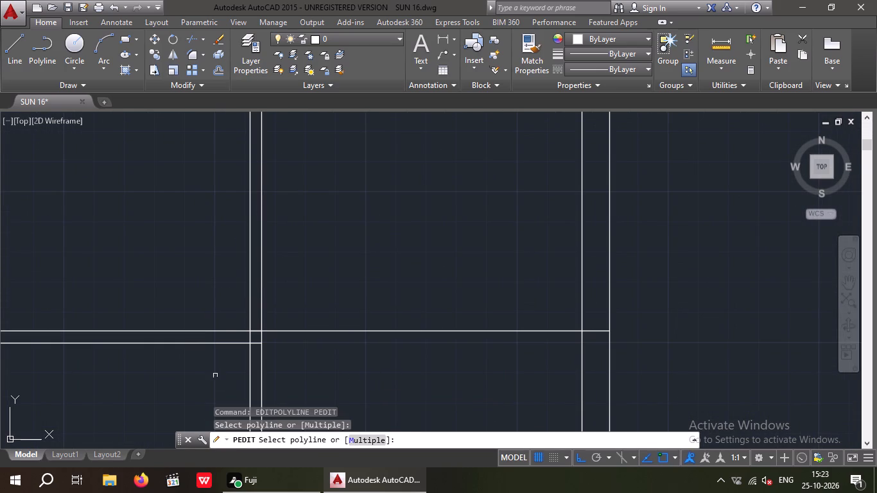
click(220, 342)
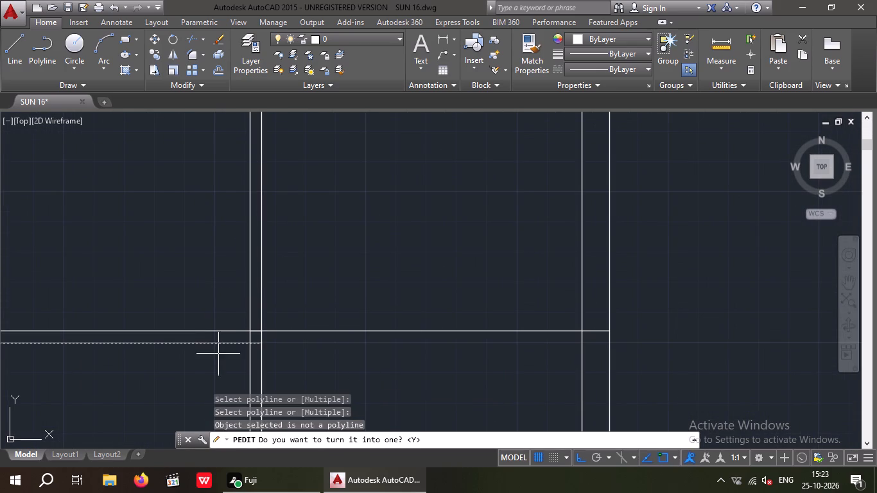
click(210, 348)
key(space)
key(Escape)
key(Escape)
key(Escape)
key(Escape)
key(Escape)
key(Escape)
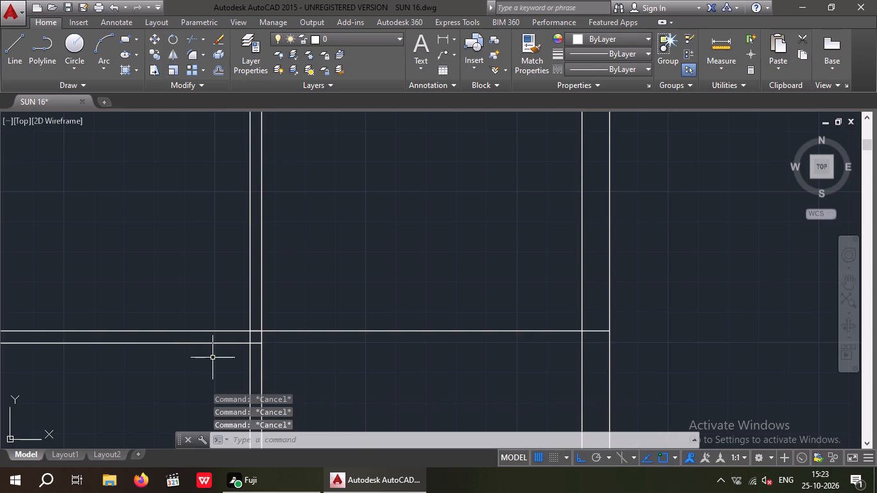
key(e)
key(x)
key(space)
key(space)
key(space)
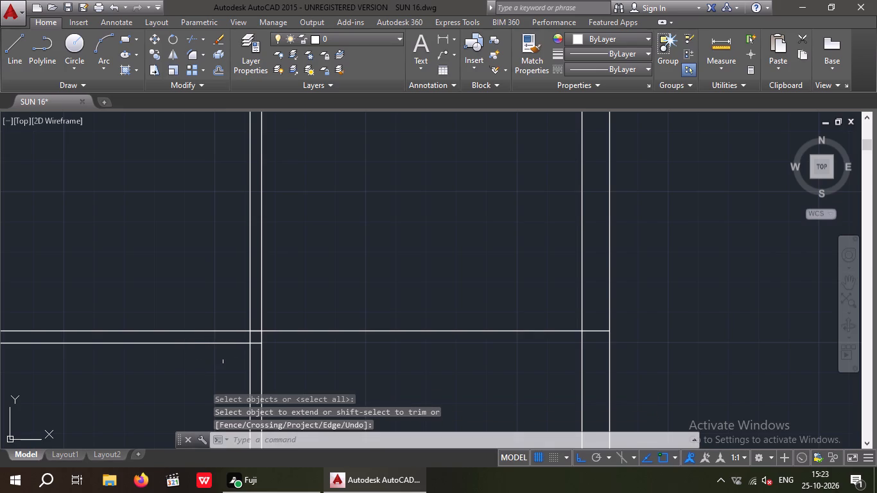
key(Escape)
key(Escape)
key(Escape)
Extend the bottom line of the lower-left horizontal partition across to the outer line of the right outer wall.
key(e)
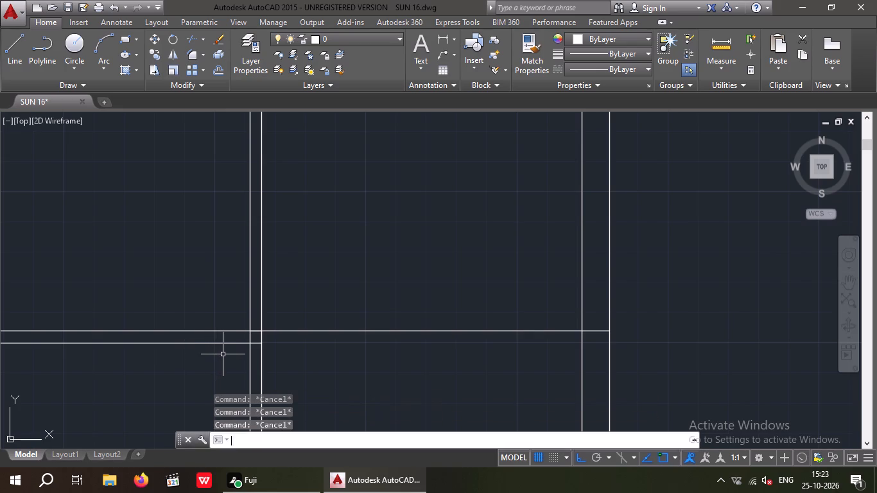
key(x)
key(space)
key(space)
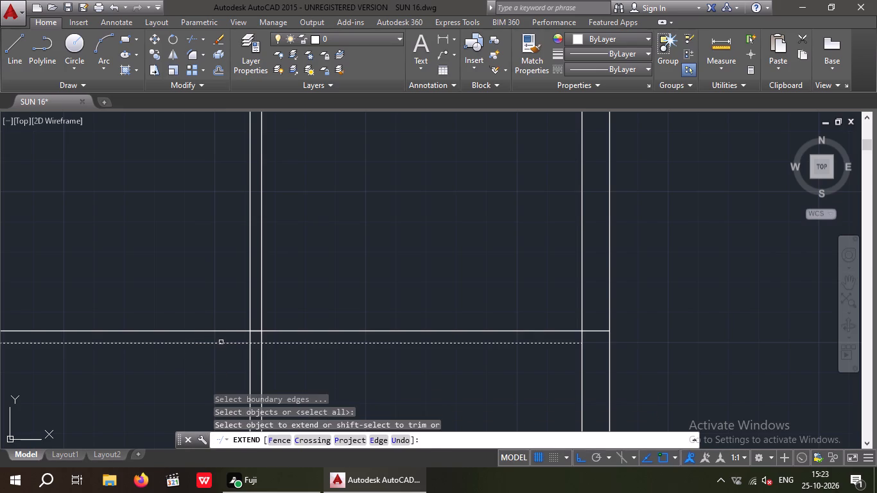
click(221, 342)
click(224, 343)
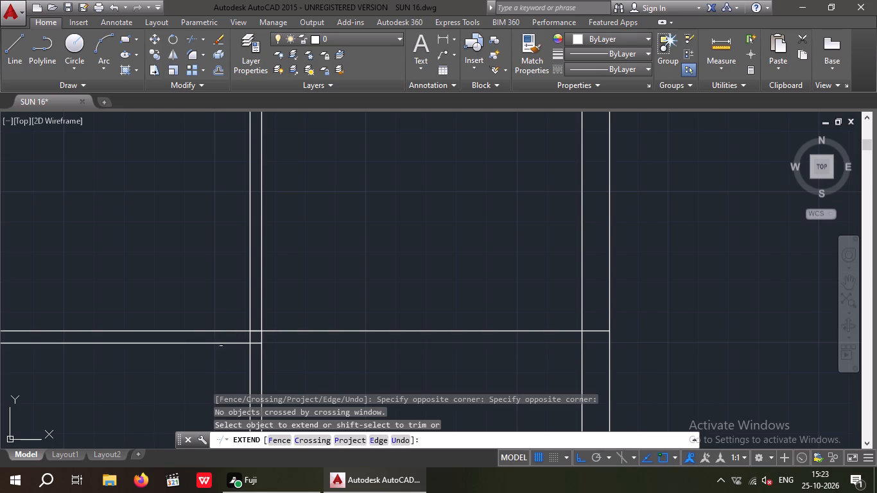
click(217, 342)
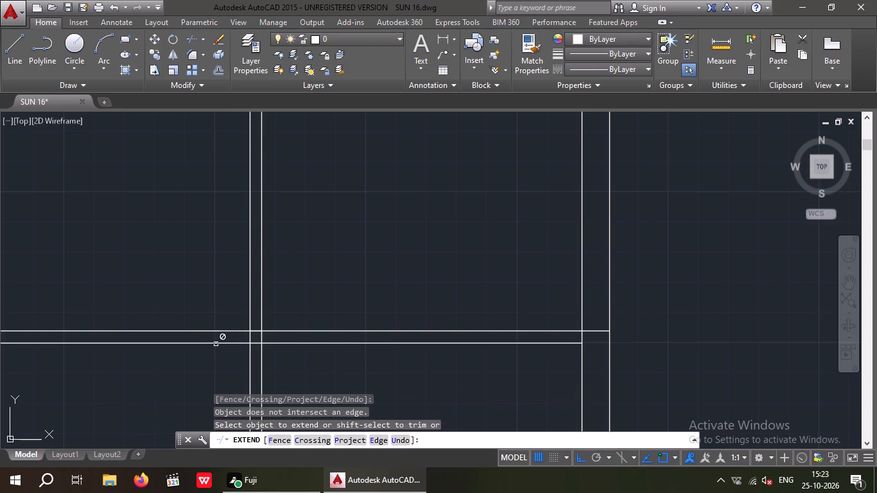
click(216, 344)
click(415, 344)
key(Escape)
key(Escape)
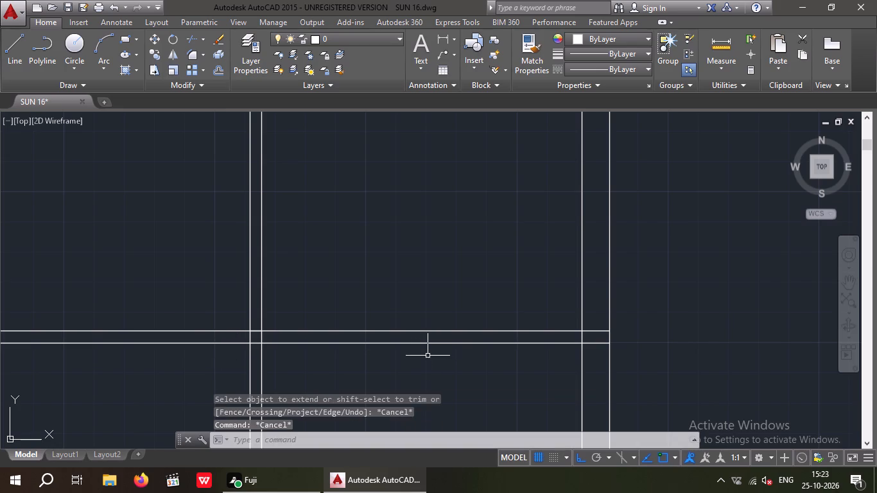
Offset the inner line of the left outer wall 5' toward the inside of the house.
middle_drag(454, 376, 431, 293)
scroll(433, 288, down, 2)
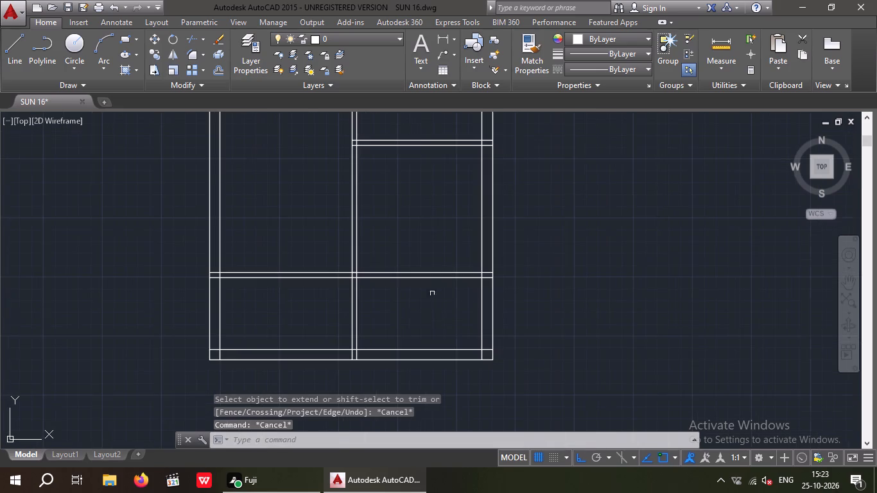
scroll(425, 327, up, 1)
middle_drag(425, 327, 423, 320)
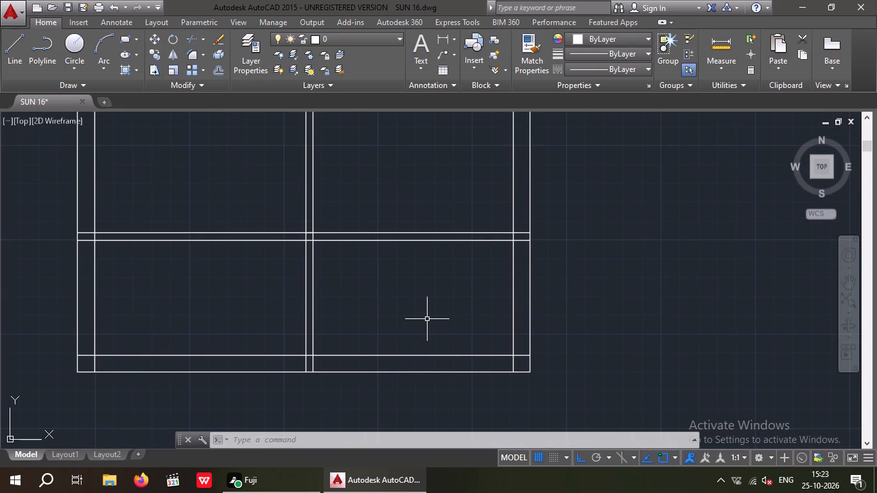
key(o)
key(Return)
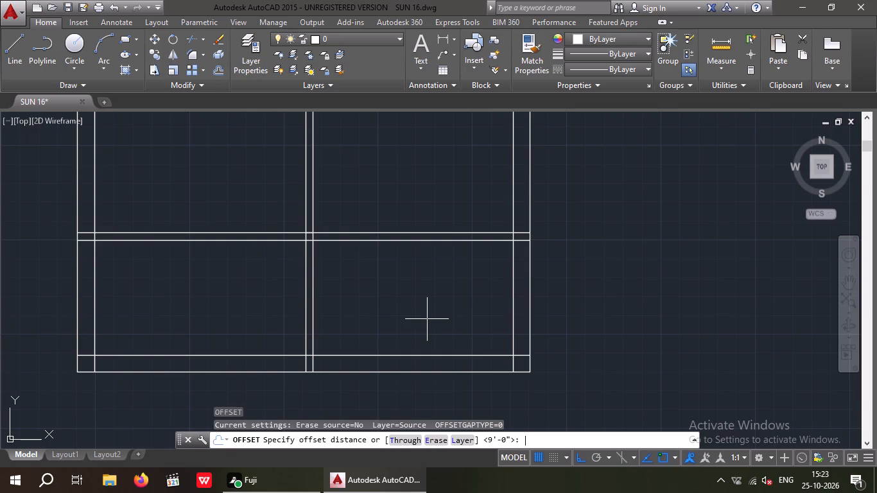
text(5')
key(Return)
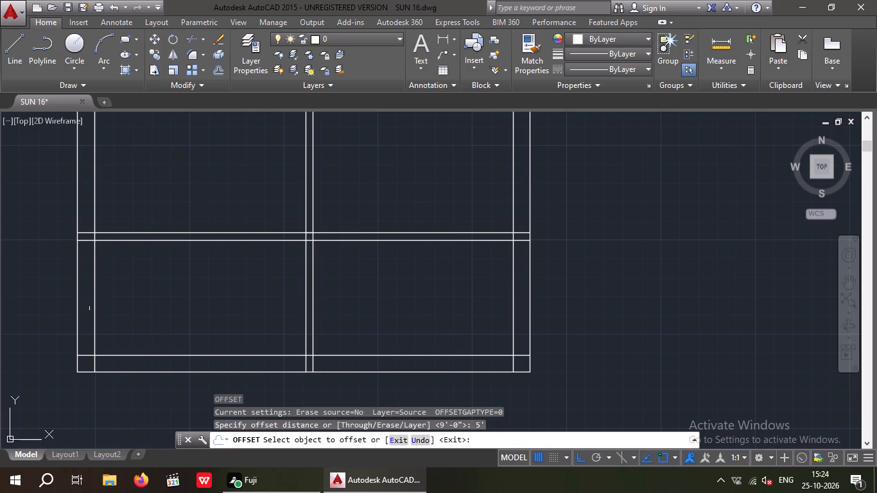
drag(94, 307, 114, 311)
click(195, 309)
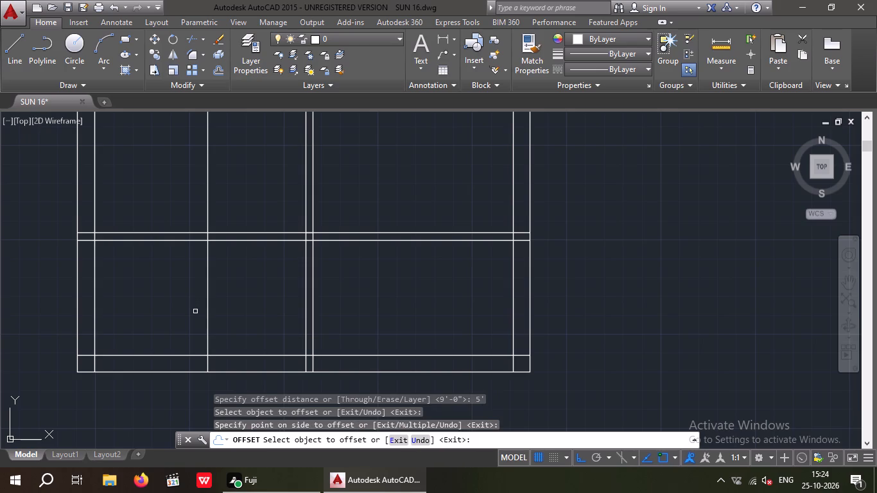
key(Escape)
key(Escape)
key(Escape)
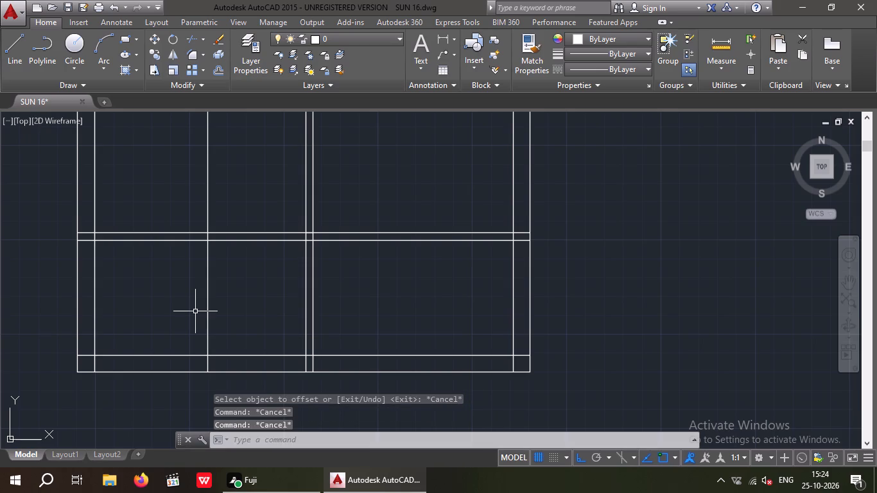
Measure the width and the height of the lower-left room with temporary linear dimensions.
click(442, 43)
click(95, 244)
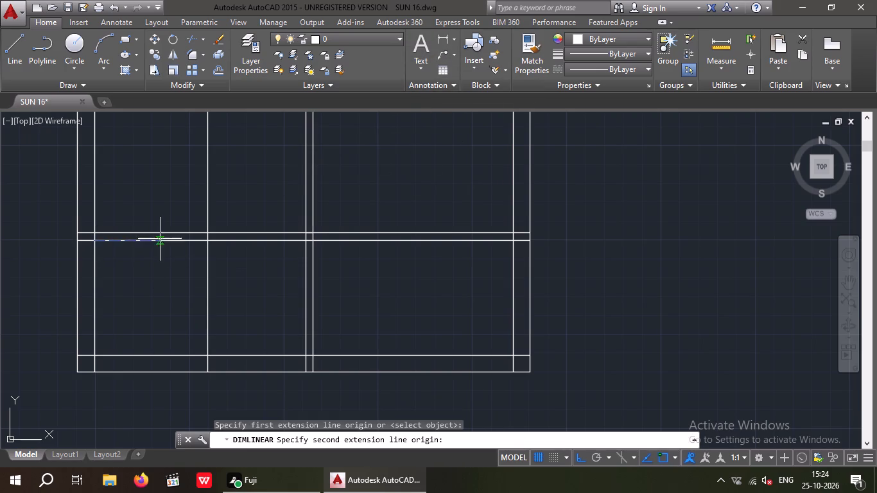
click(206, 244)
scroll(182, 297, up, 2)
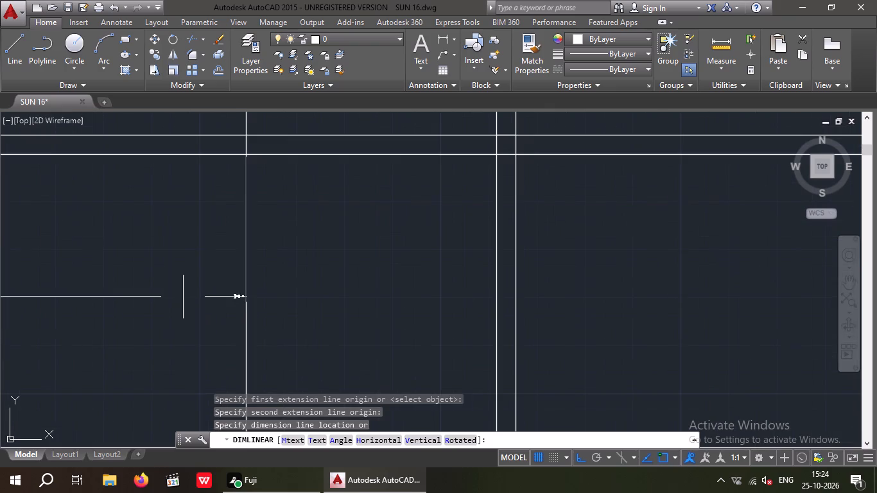
key(space)
scroll(189, 254, down, 1)
key(space)
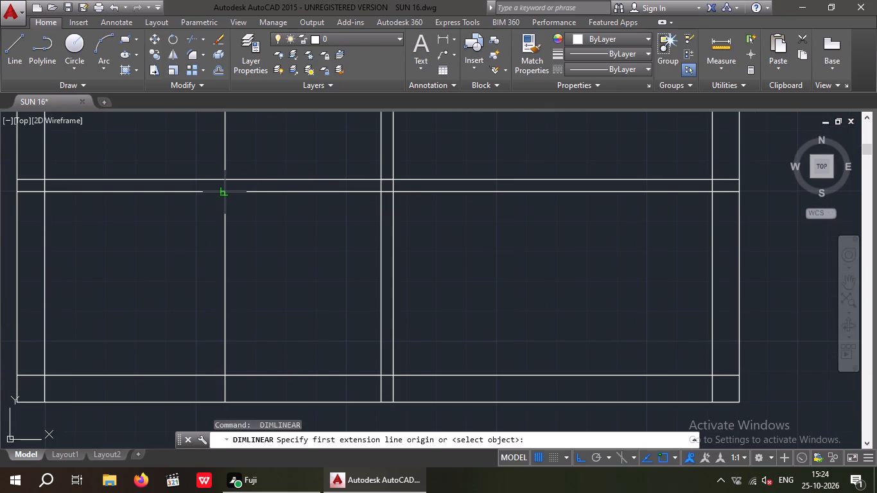
drag(226, 191, 229, 211)
click(223, 372)
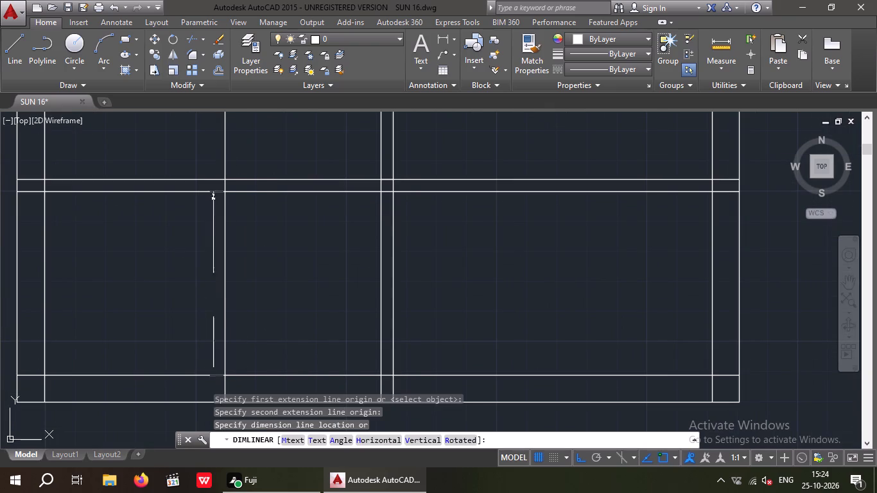
key(Escape)
key(Escape)
Offset the vertical line right of the lower-left room 9" to the right to form a wall.
key(o)
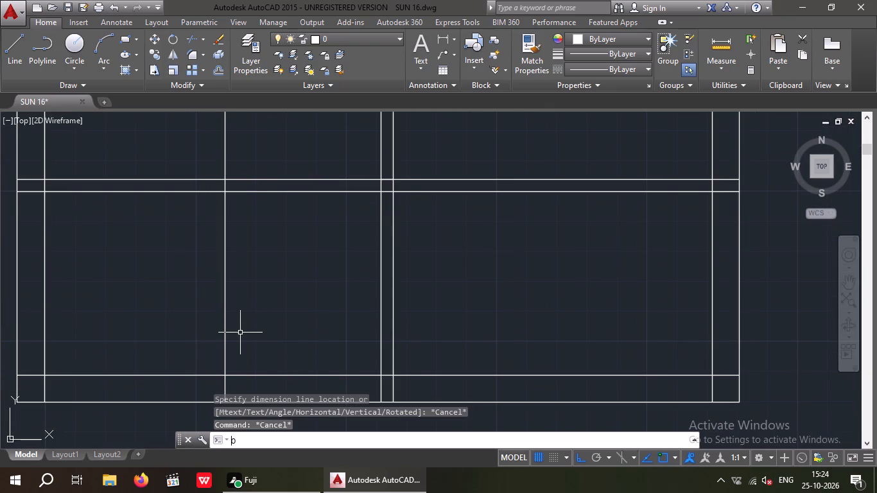
key(Return)
key(9)
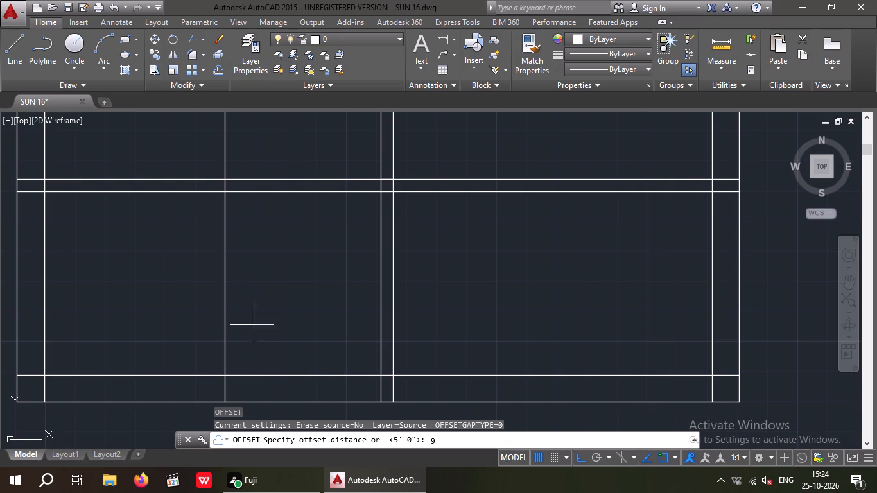
key(shift+quotedbl)
key(Return)
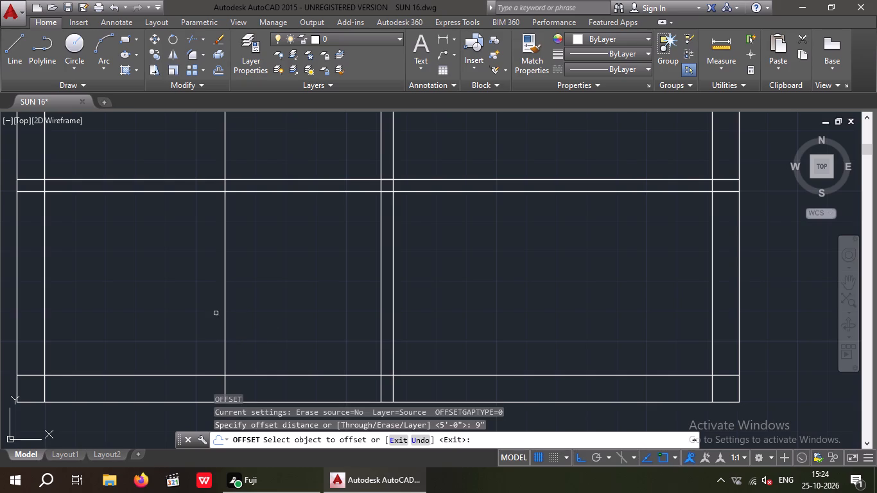
drag(225, 304, 233, 304)
click(254, 304)
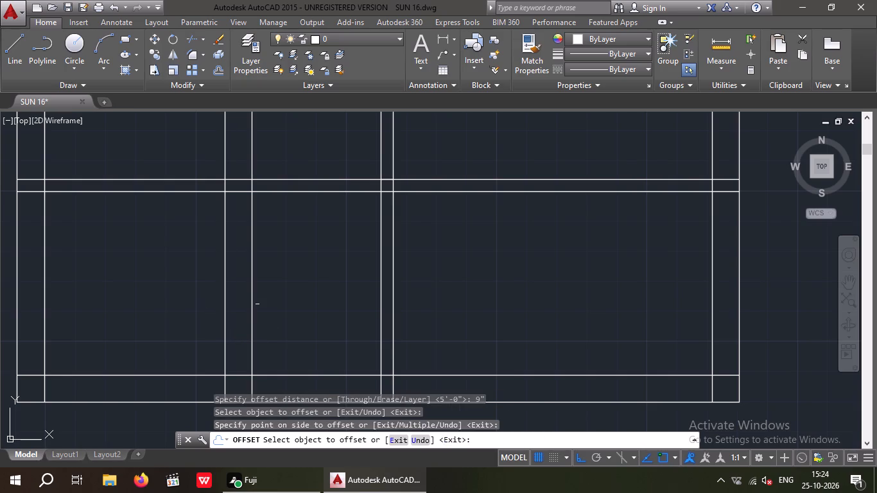
key(Escape)
key(Escape)
Trim both lines of the new 9" vertical wall above the lower horizontal partition.
key(t)
key(r)
key(space)
key(space)
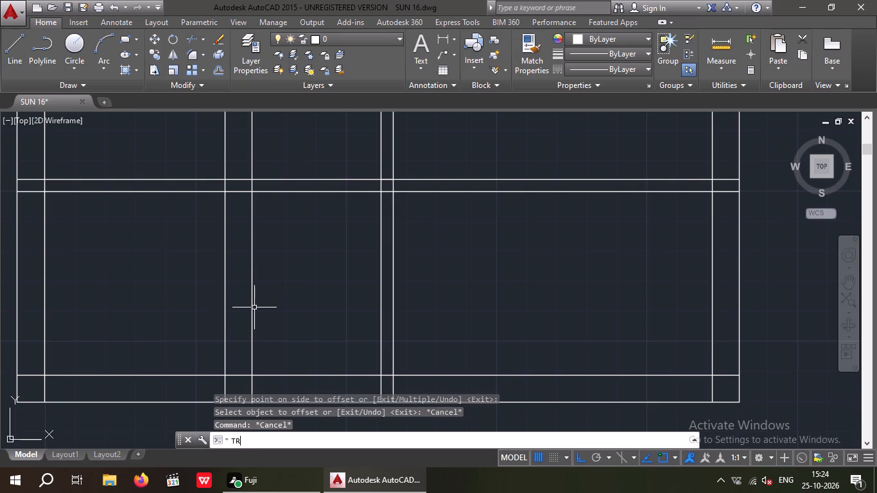
drag(272, 141, 202, 150)
click(187, 159)
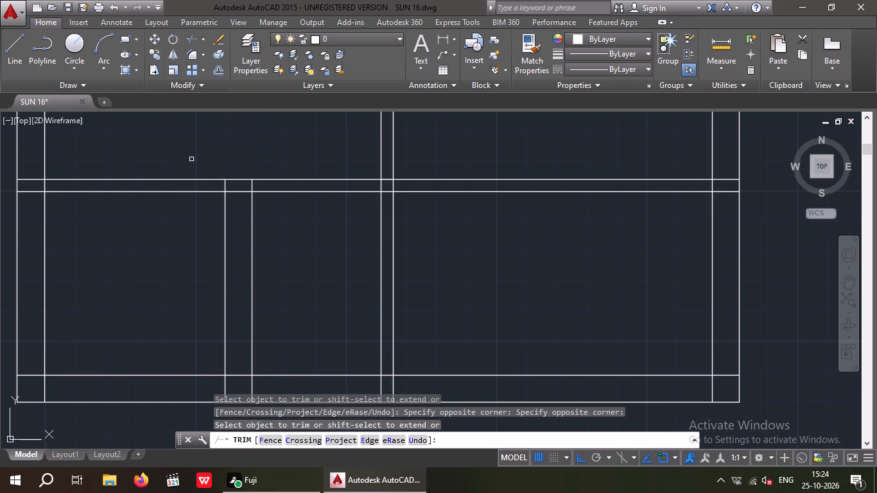
Trim both lines of the central vertical partition below the lower horizontal partition, including inside the bottom outer wall.
scroll(292, 227, down, 1)
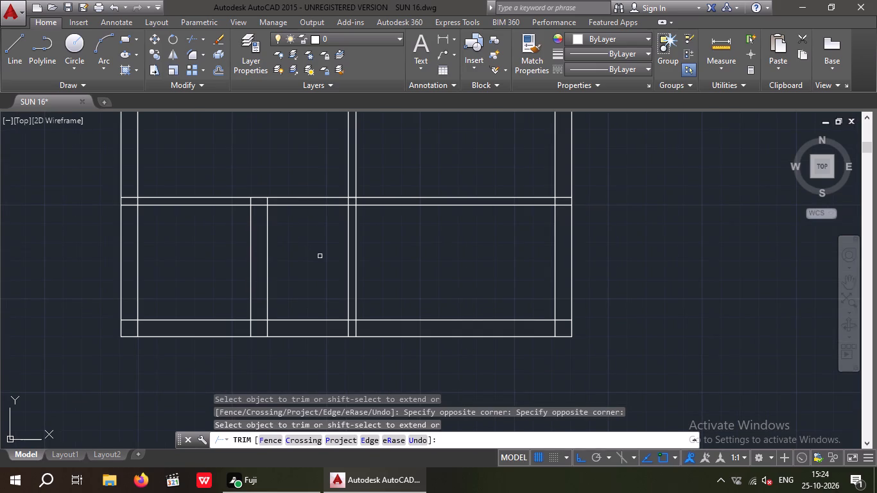
scroll(354, 282, up, 2)
scroll(378, 221, down, 2)
scroll(374, 300, up, 3)
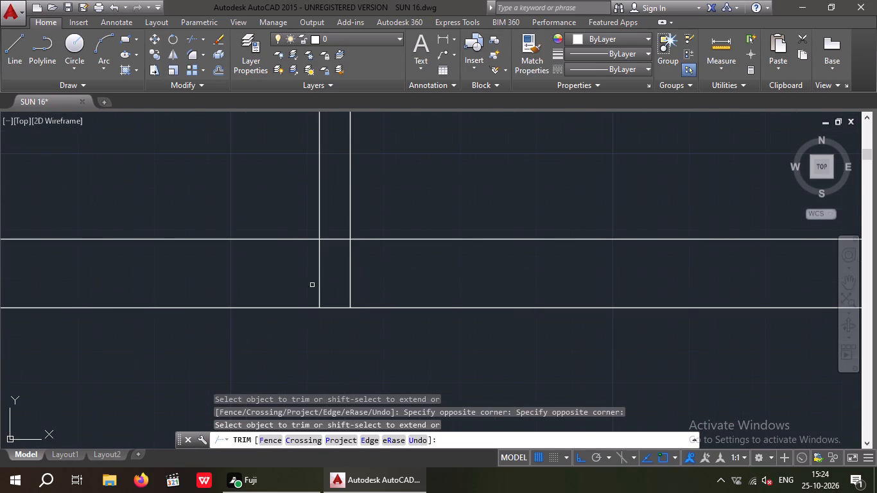
drag(374, 270, 287, 285)
click(286, 286)
scroll(288, 286, down, 3)
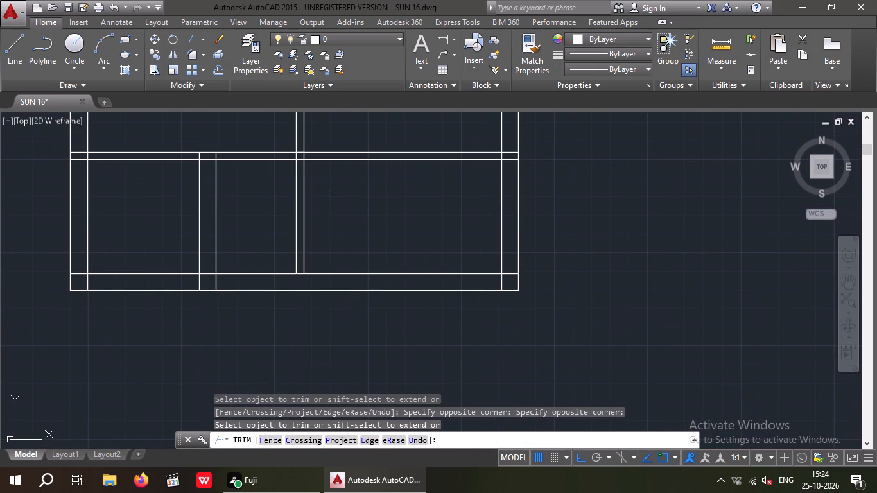
drag(331, 193, 282, 234)
click(272, 246)
middle_drag(287, 239, 302, 284)
scroll(306, 277, down, 2)
middle_drag(304, 277, 305, 279)
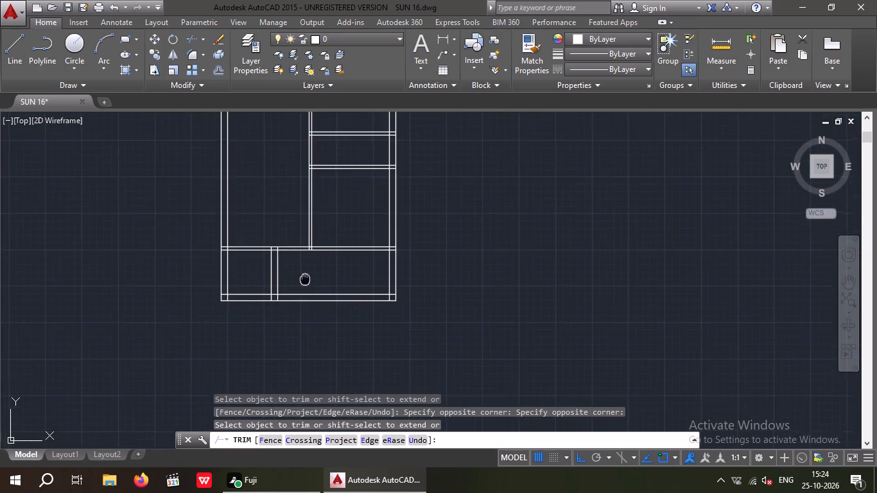
middle_drag(305, 279, 277, 316)
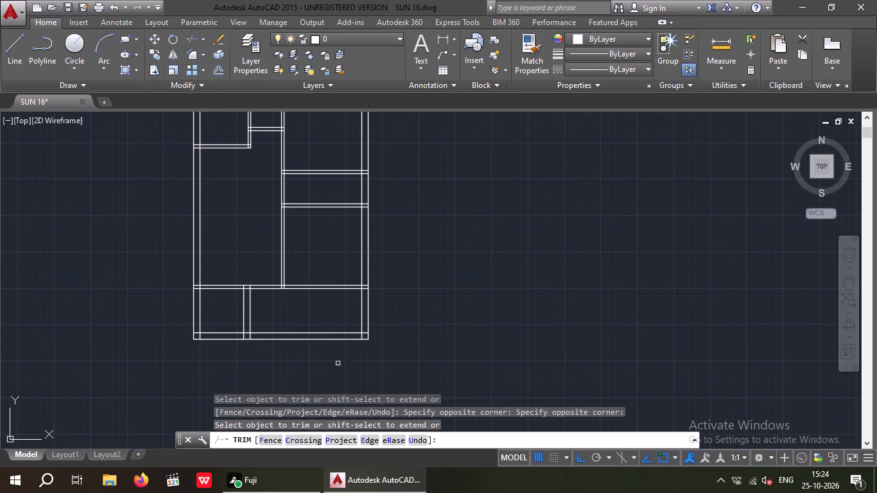
key(Escape)
key(Escape)
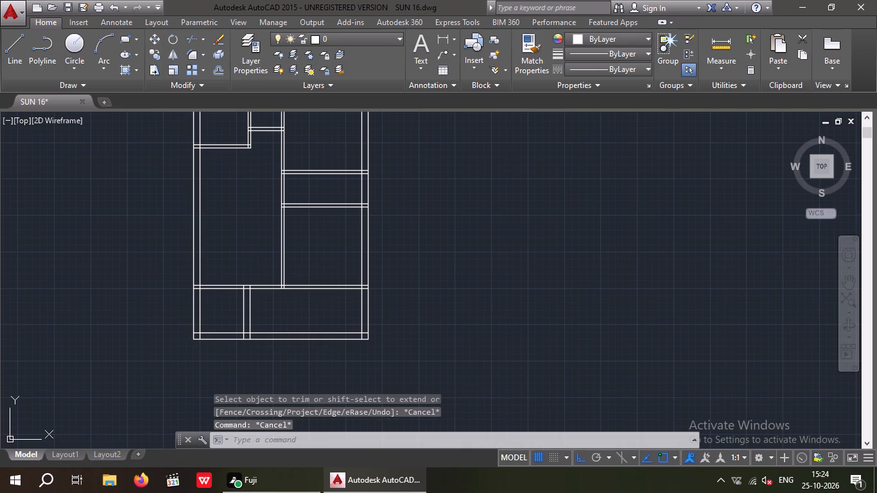
Measure the distance from the new 9" wall to the central vertical partition along the lower horizontal partition.
click(440, 46)
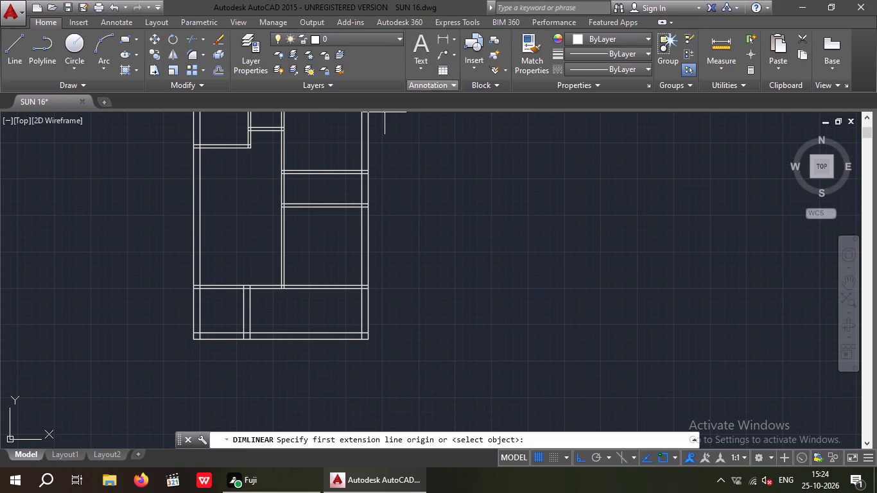
scroll(251, 279, up, 4)
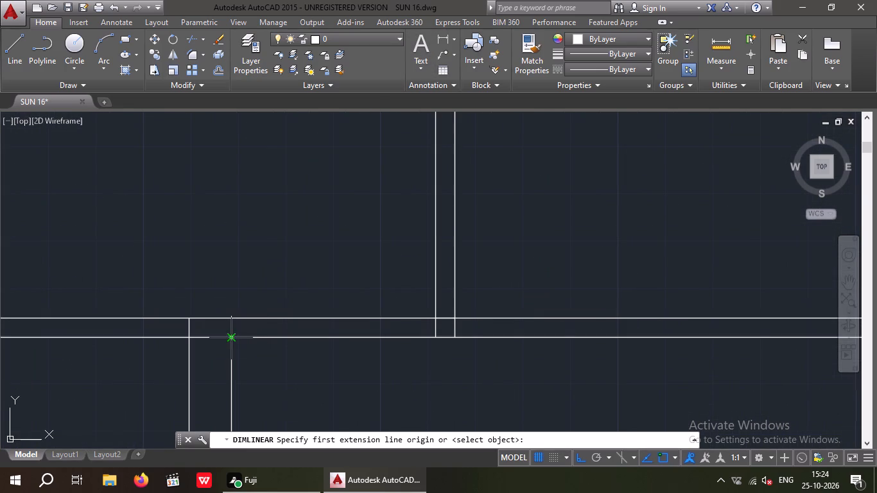
click(230, 338)
click(438, 339)
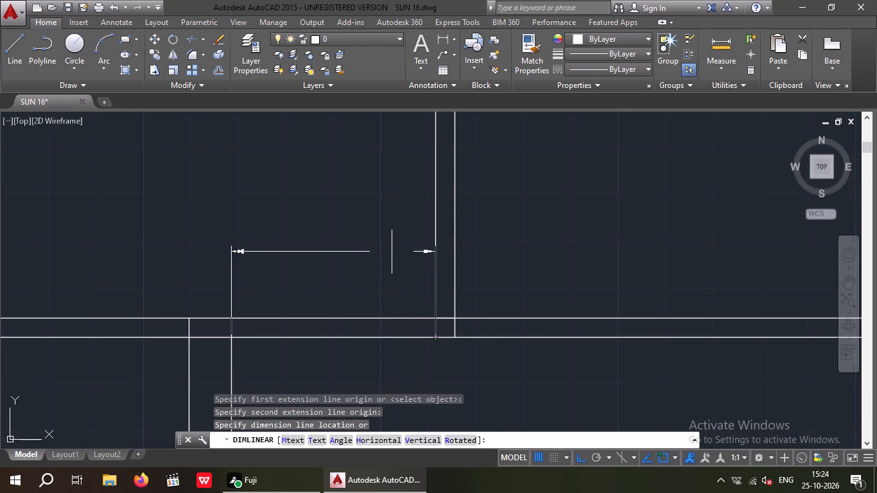
key(Escape)
key(Escape)
Trim the overlapping lines where the lower horizontal partition meets the right outer wall to form a clean junction.
scroll(349, 230, down, 2)
middle_drag(342, 299, 268, 275)
middle_drag(345, 320, 344, 315)
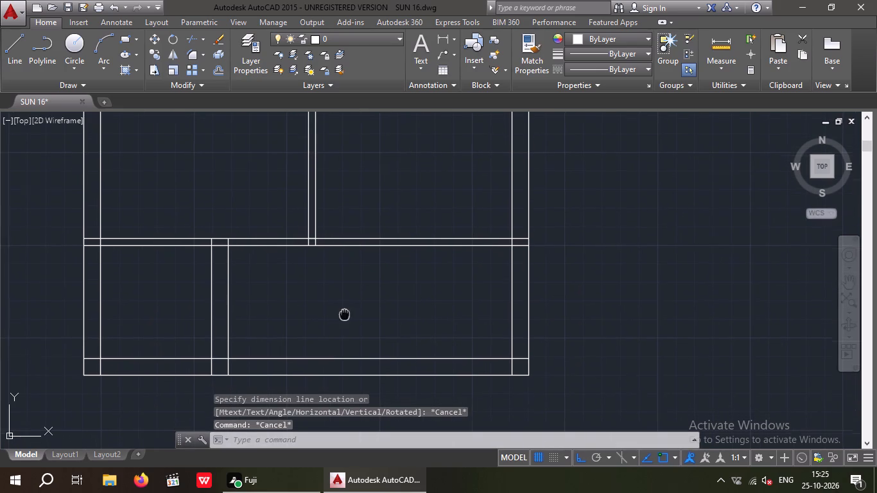
middle_drag(344, 315, 333, 260)
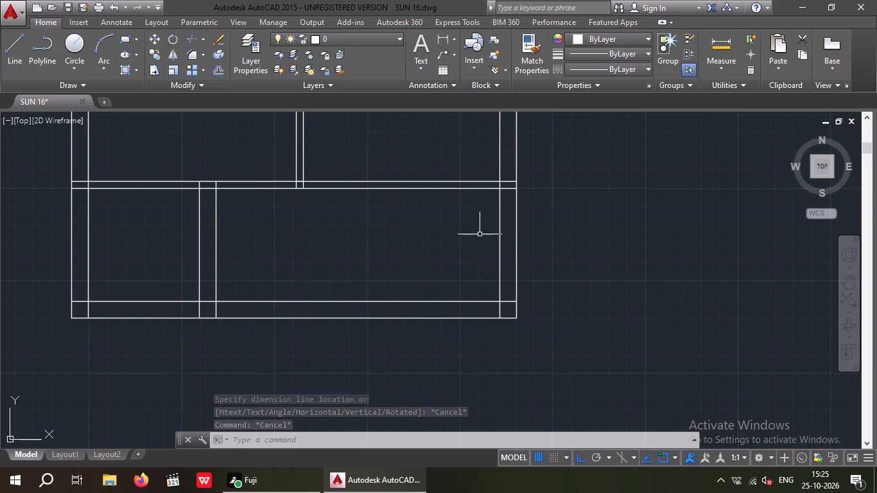
key(t)
key(r)
key(space)
key(space)
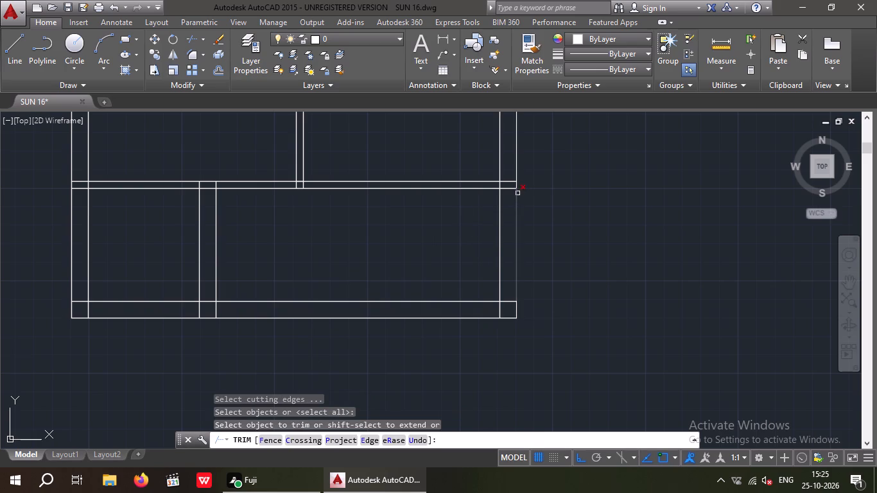
scroll(503, 180, up, 3)
drag(517, 236, 505, 214)
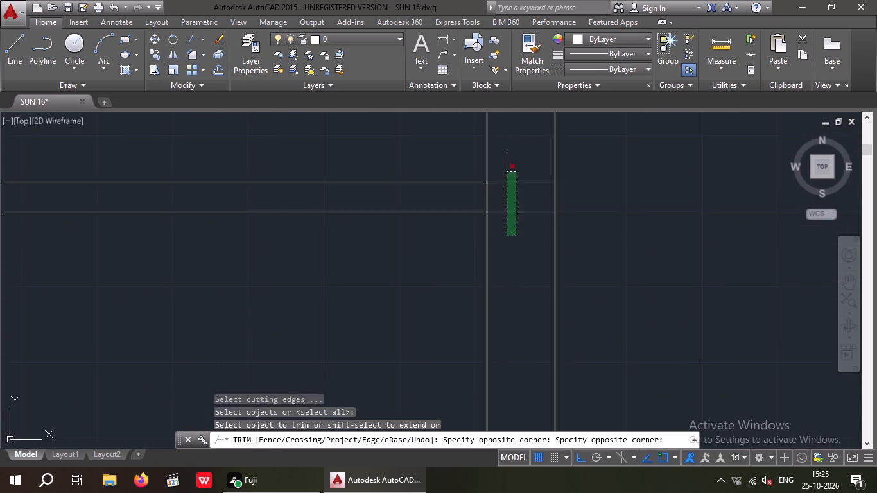
click(507, 169)
drag(506, 191, 468, 196)
click(465, 198)
scroll(460, 168, down, 3)
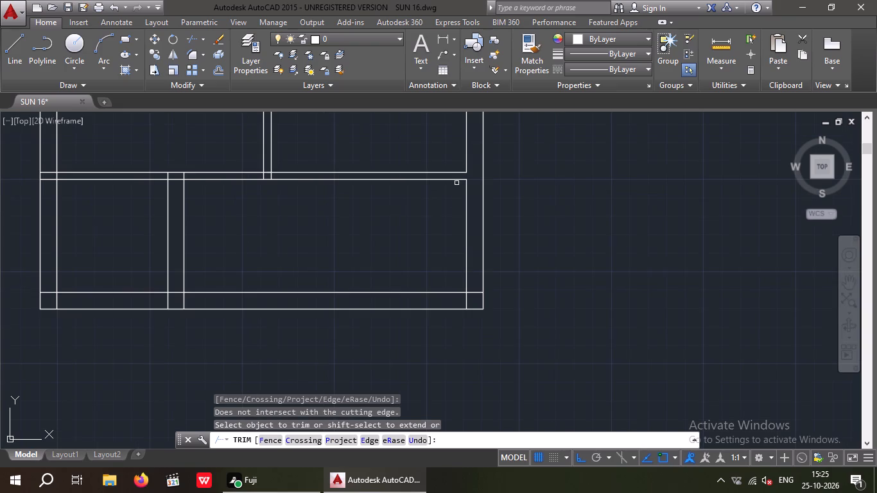
Trim the overlapping inner wall lines at the bottom-right corner of the outer walls.
scroll(474, 300, up, 2)
drag(477, 302, 472, 277)
click(472, 259)
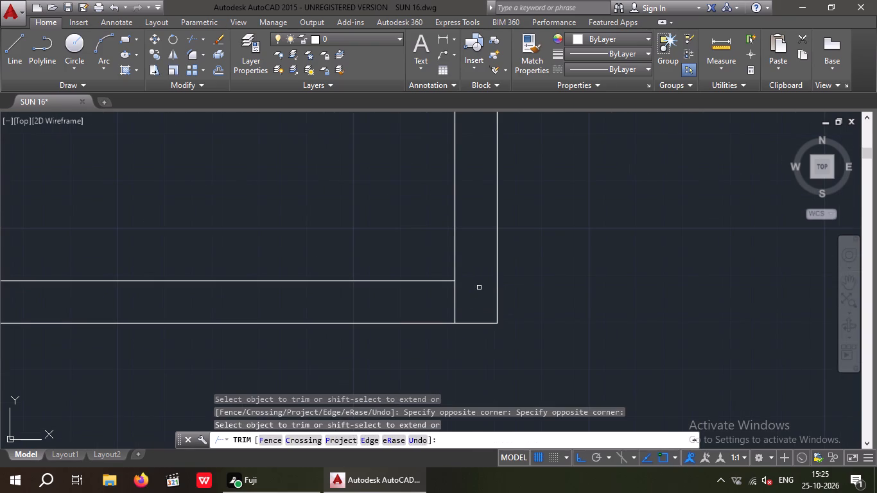
drag(479, 295, 416, 322)
click(416, 322)
scroll(419, 303, down, 3)
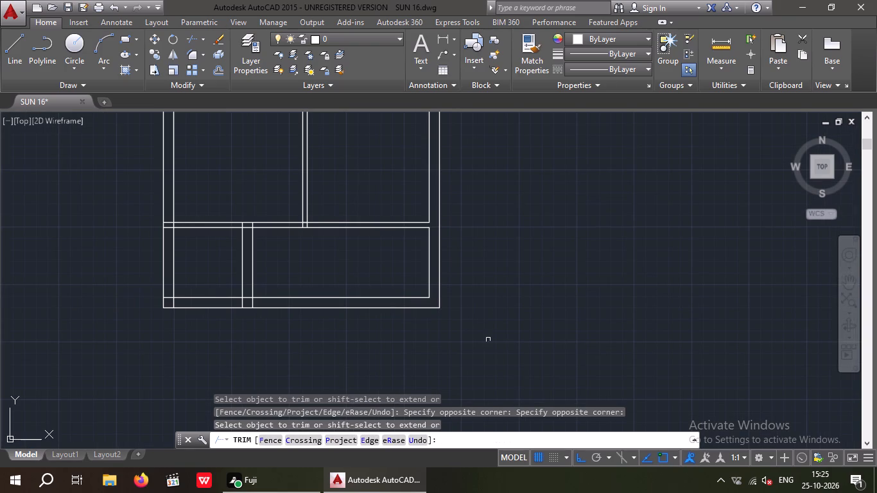
key(Escape)
key(Escape)
key(Escape)
Draw a horizontal line just over 9' long leftward from the midpoint of the lower-right room's right inner wall line.
key(l)
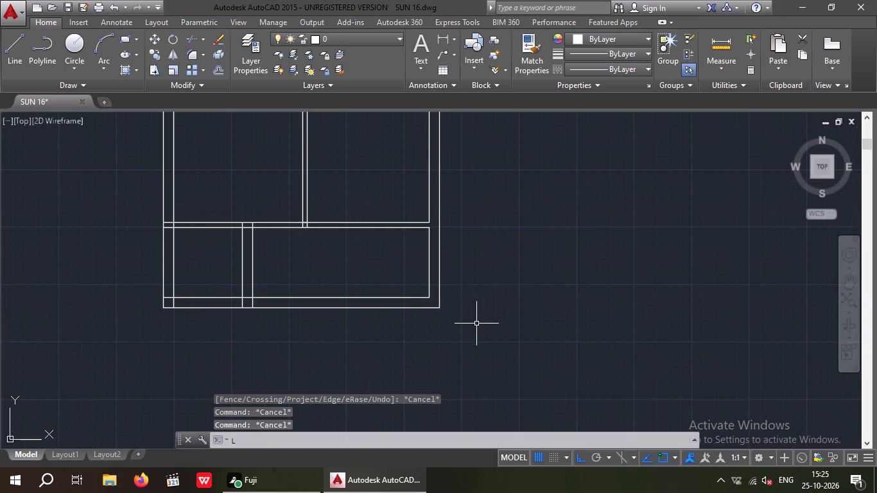
key(space)
scroll(431, 260, up, 2)
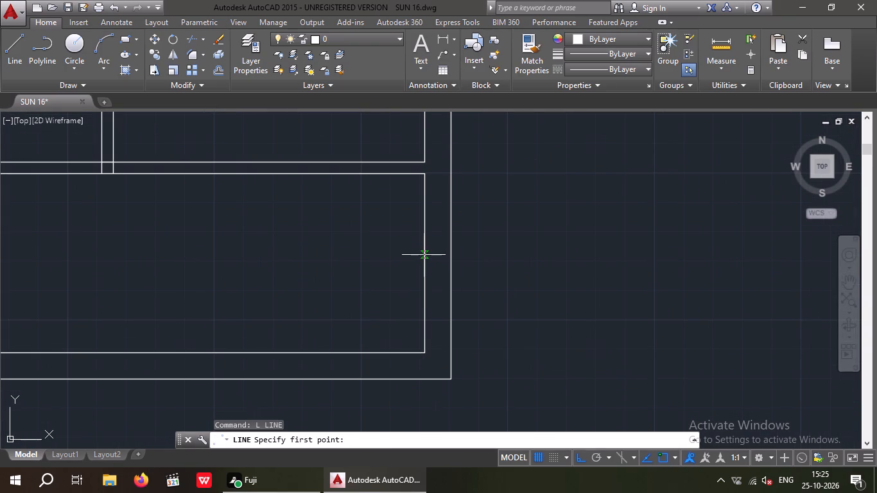
drag(422, 265, 403, 270)
middle_drag(299, 285, 455, 284)
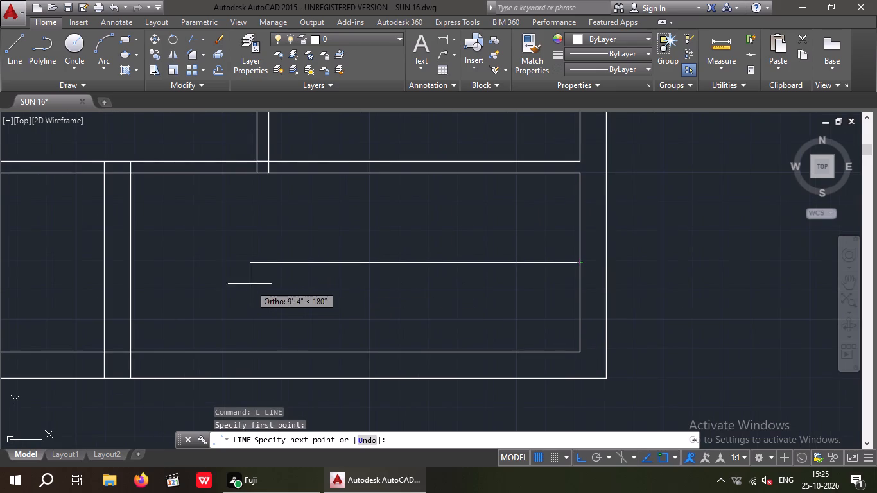
click(238, 275)
key(Escape)
key(Escape)
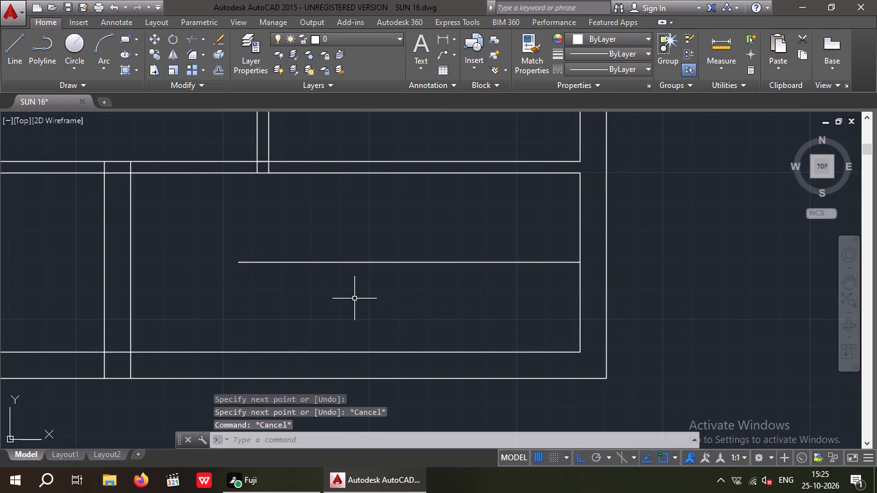
Offset the lower-right room's right inner wall line 3' to the left.
key(o)
key(Return)
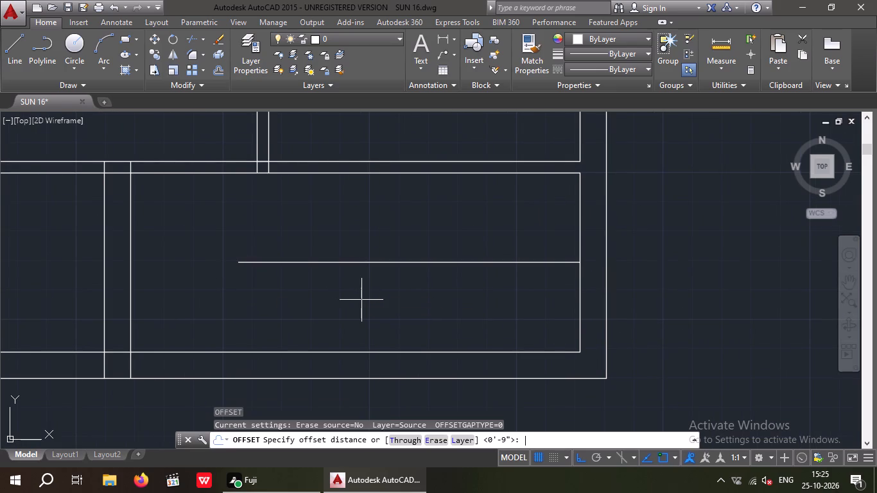
text(3')
key(Return)
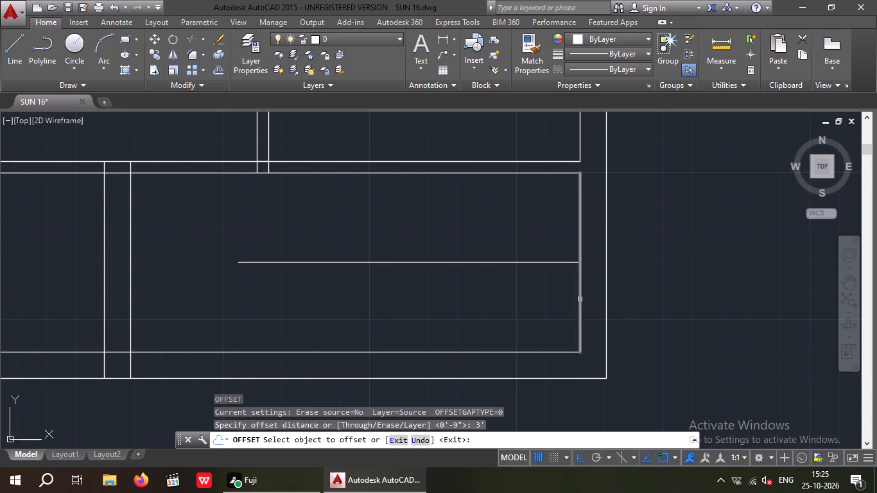
drag(580, 299, 549, 311)
click(523, 319)
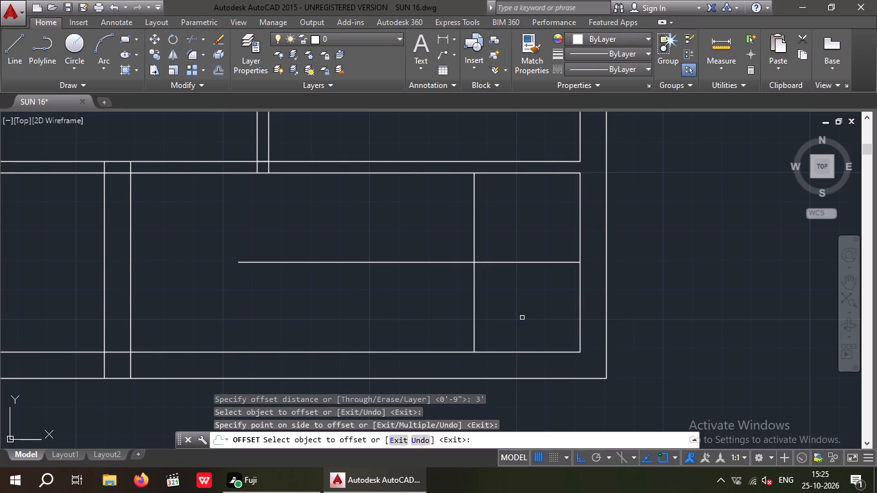
key(Escape)
key(Escape)
Offset the 3' landing line leftward seven times in succession at 9" spacing to lay out the stair treads in the lower-right room.
key(o)
key(Return)
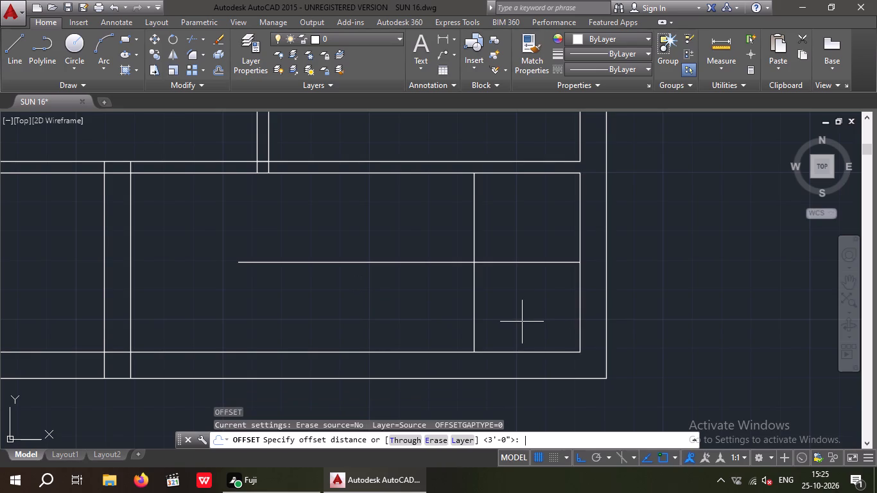
key(9)
key(shift+quotedbl)
key(Return)
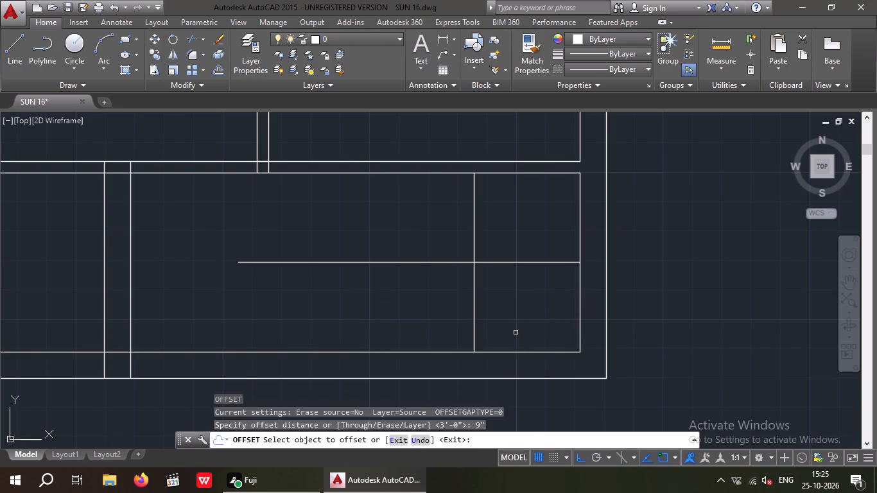
drag(474, 318, 463, 320)
click(424, 325)
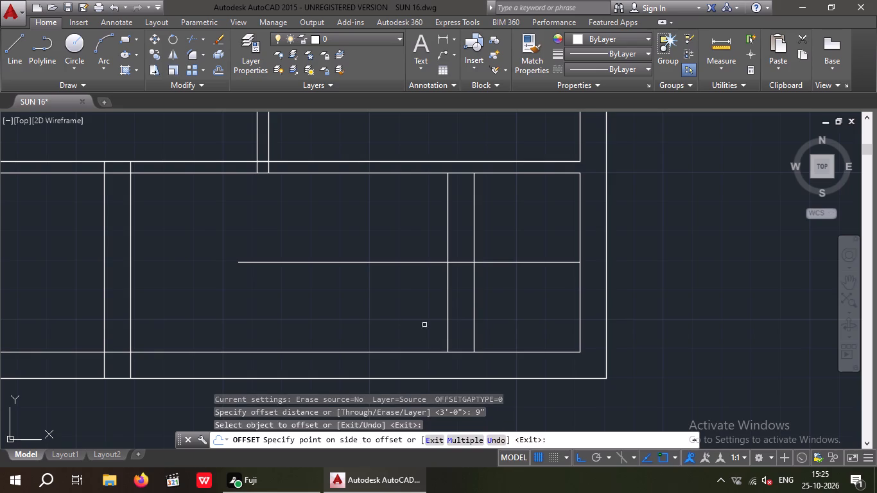
drag(447, 309, 428, 315)
click(399, 322)
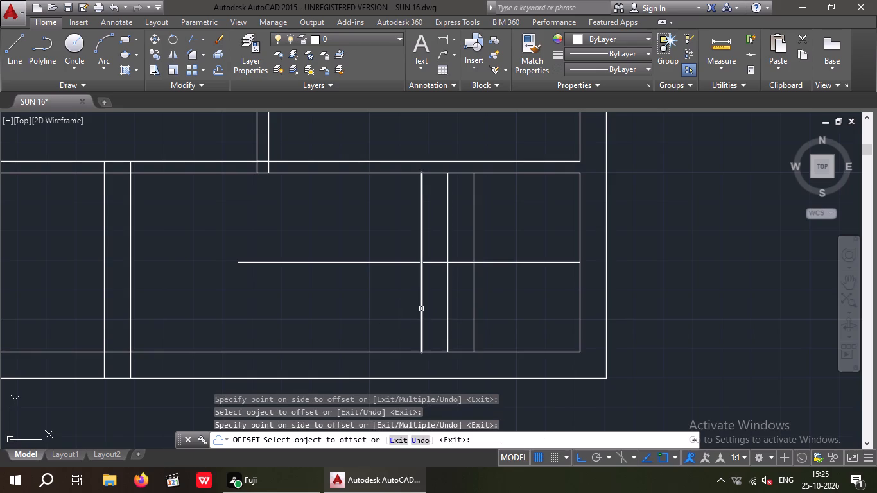
drag(421, 308, 386, 318)
click(350, 325)
drag(395, 305, 361, 320)
click(348, 323)
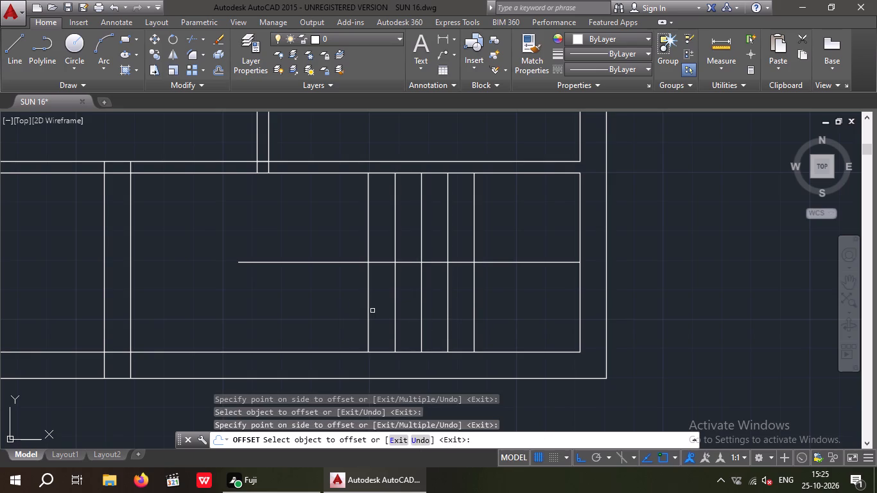
drag(368, 313, 347, 320)
click(318, 327)
drag(342, 308, 326, 317)
click(299, 327)
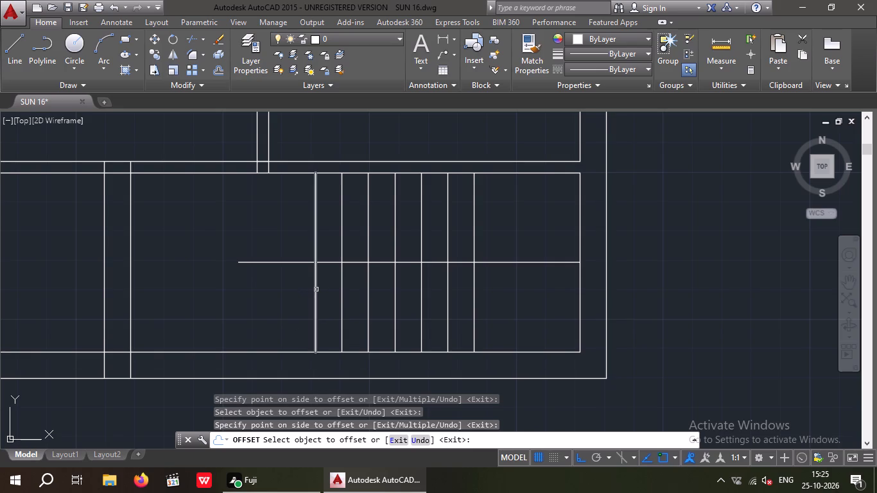
drag(317, 290, 303, 301)
click(283, 307)
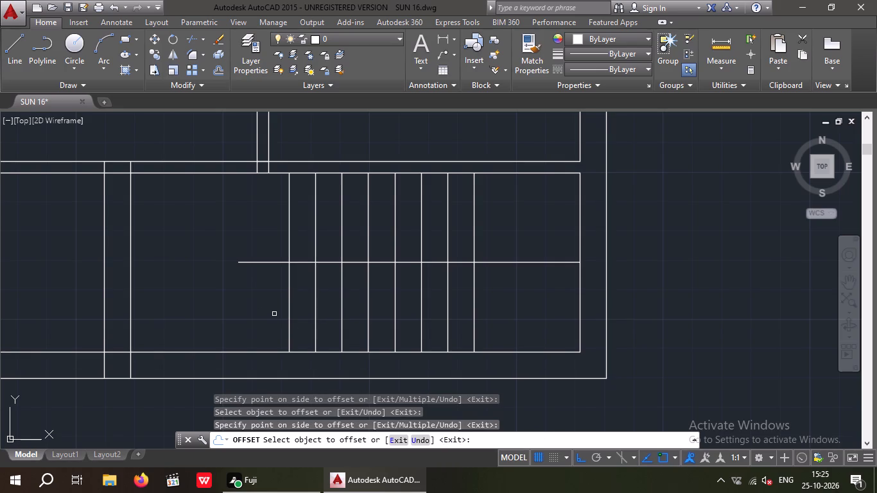
key(Escape)
key(Escape)
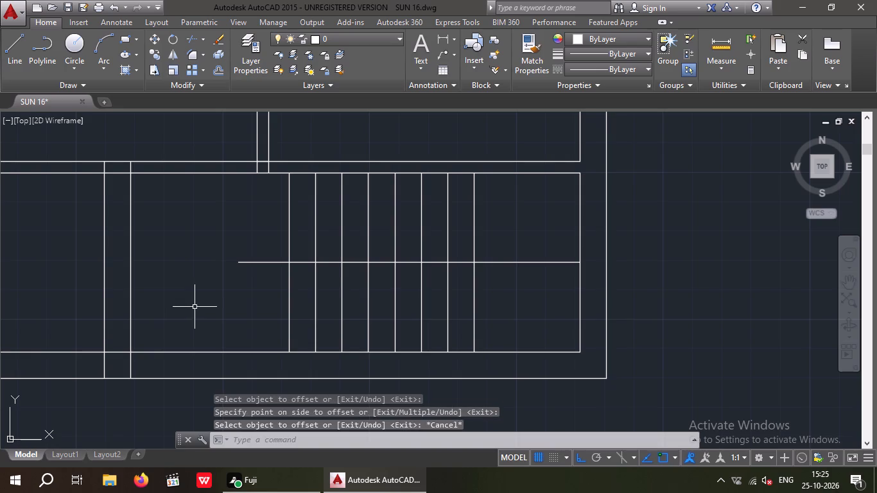
Offset the horizontal centre line of the stairs 1" upward and 1" downward.
key(o)
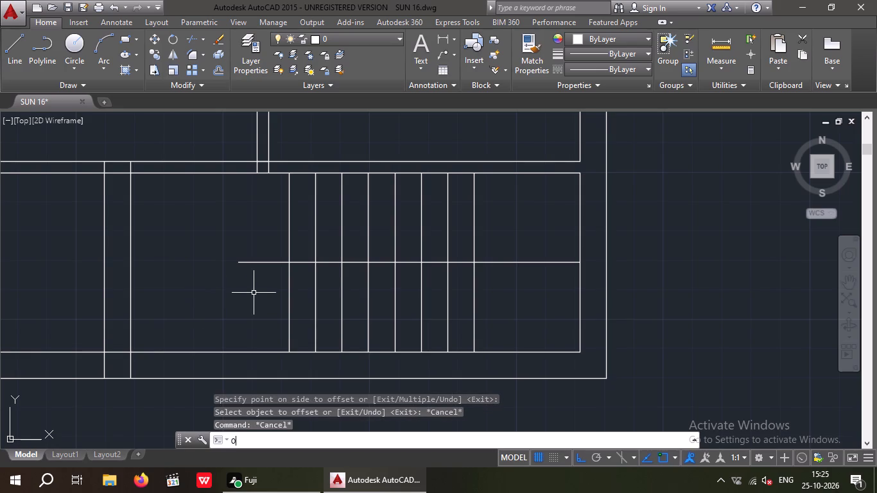
key(Return)
text(1")
key(Return)
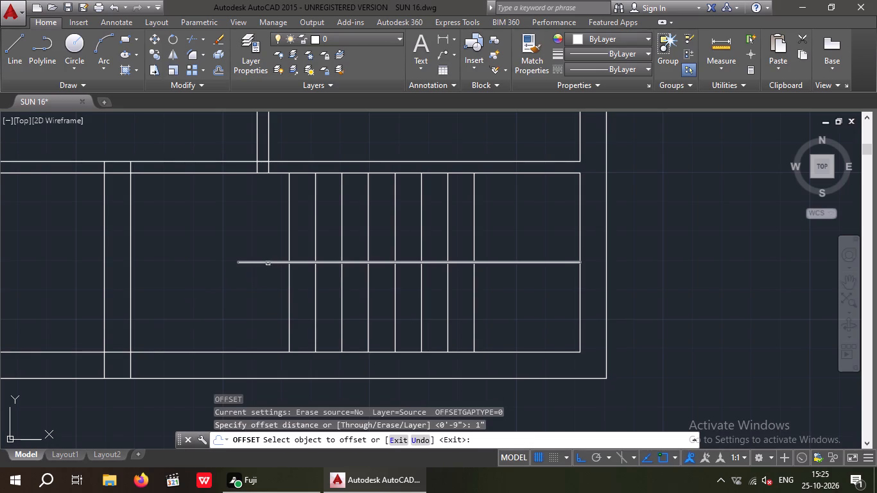
click(266, 263)
click(254, 227)
scroll(251, 270, up, 4)
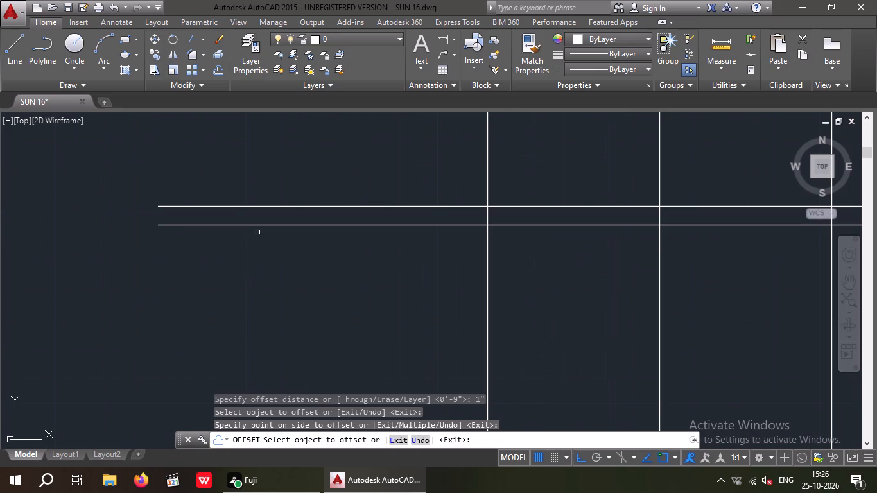
drag(258, 225, 264, 238)
click(267, 268)
key(Escape)
key(Escape)
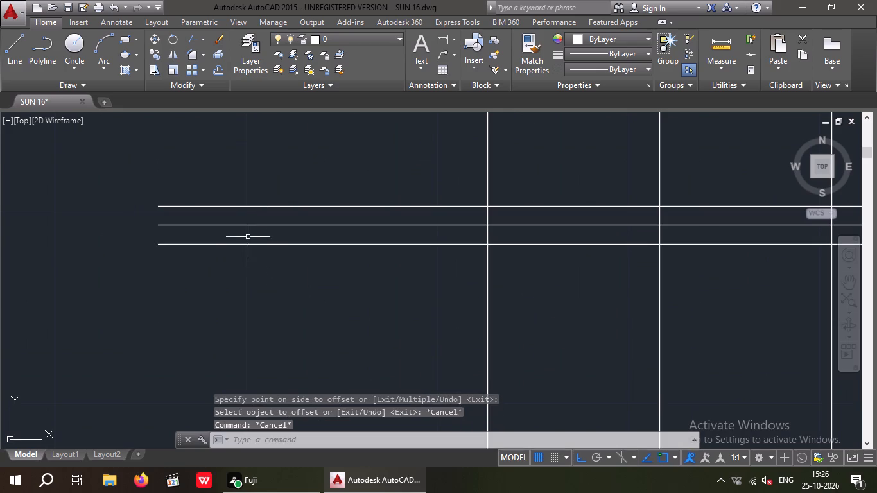
Delete the original middle line between the two offset stair divider lines.
click(255, 238)
click(239, 222)
key(Delete)
scroll(236, 225, down, 5)
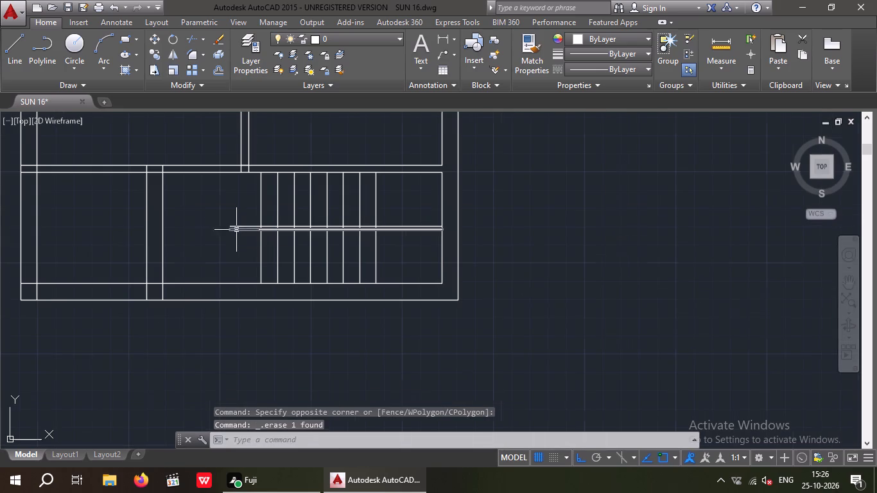
key(Escape)
key(Escape)
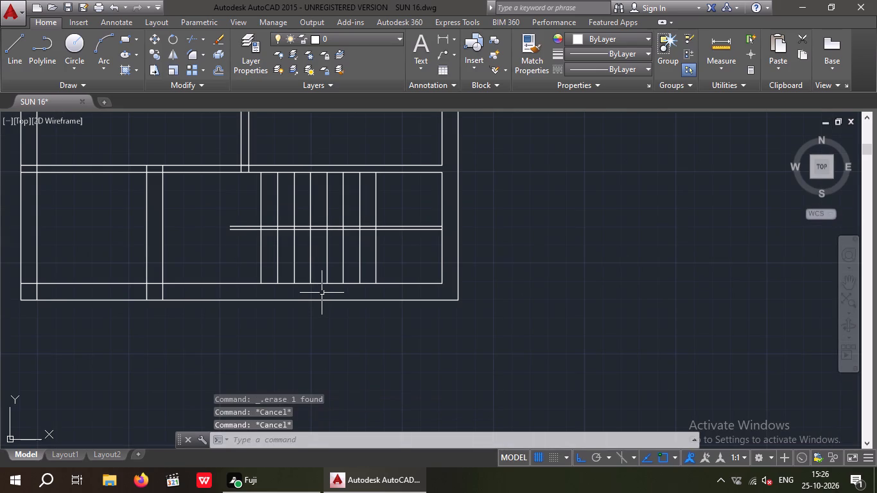
Trim both stair divider lines where they extend past the first and last tread lines.
key(t)
key(r)
key(space)
key(space)
scroll(246, 241, up, 2)
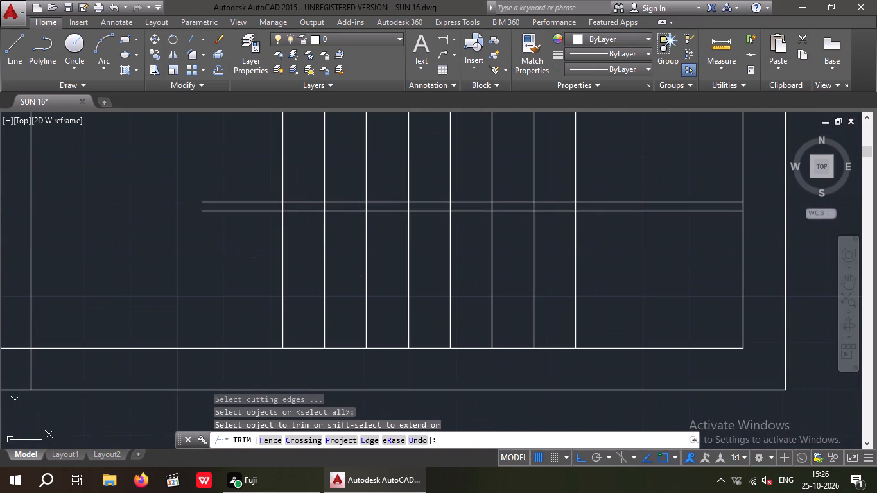
drag(252, 258, 229, 242)
click(205, 202)
drag(216, 218, 201, 204)
click(194, 191)
scroll(193, 190, down, 2)
scroll(343, 195, up, 2)
drag(403, 255, 383, 230)
click(369, 196)
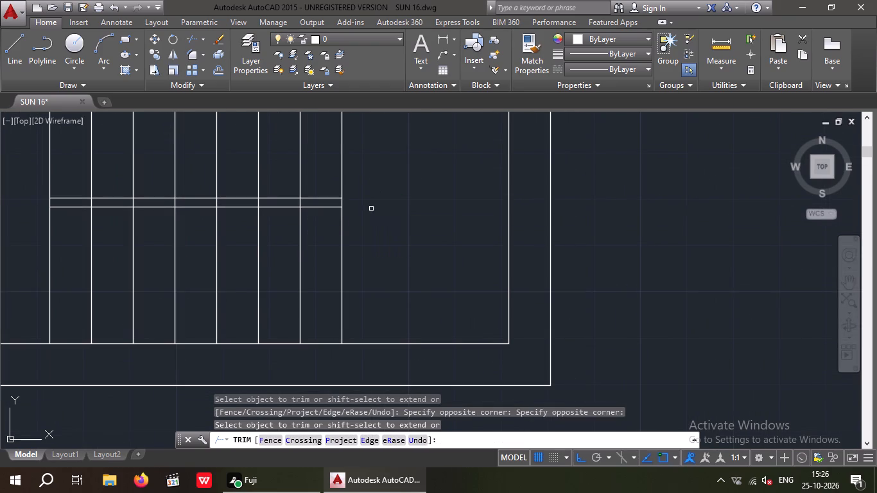
Trim the inner tread lines out of the gap between the two stair divider lines.
scroll(274, 204, up, 2)
drag(351, 198, 336, 198)
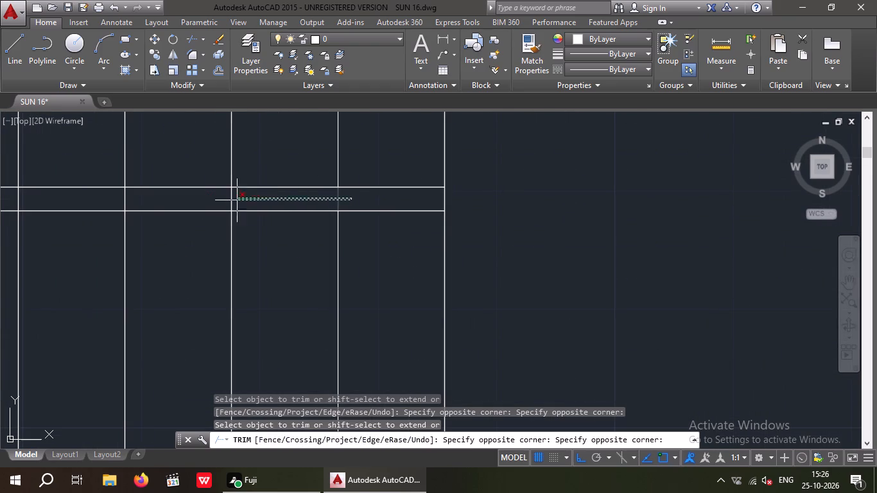
click(107, 202)
middle_drag(115, 201, 394, 208)
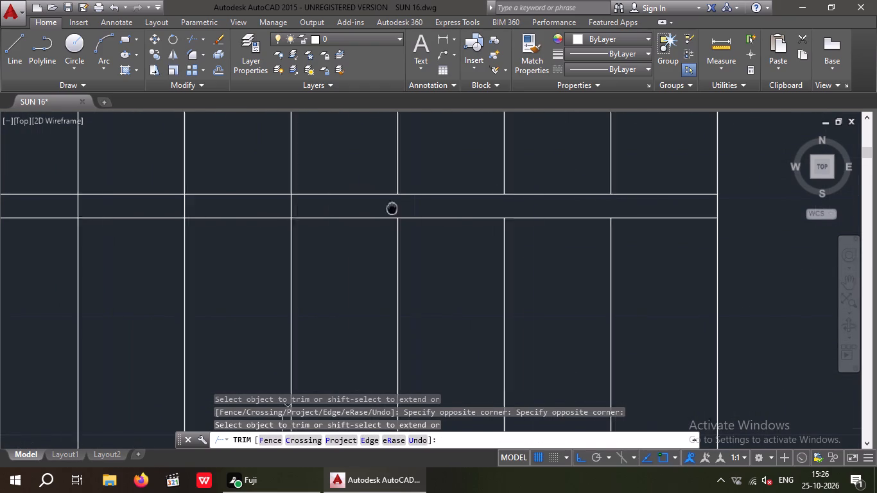
middle_drag(394, 208, 494, 207)
drag(481, 203, 456, 203)
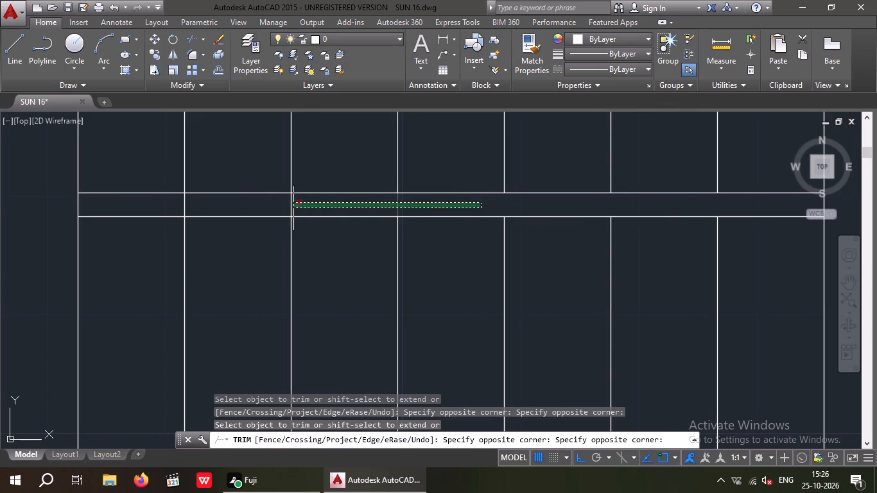
click(155, 208)
scroll(155, 210, down, 3)
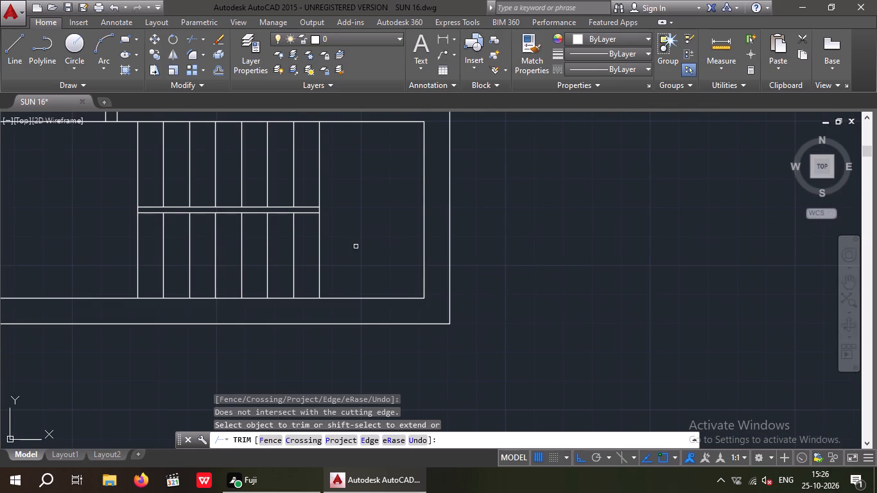
key(Escape)
key(Escape)
key(Escape)
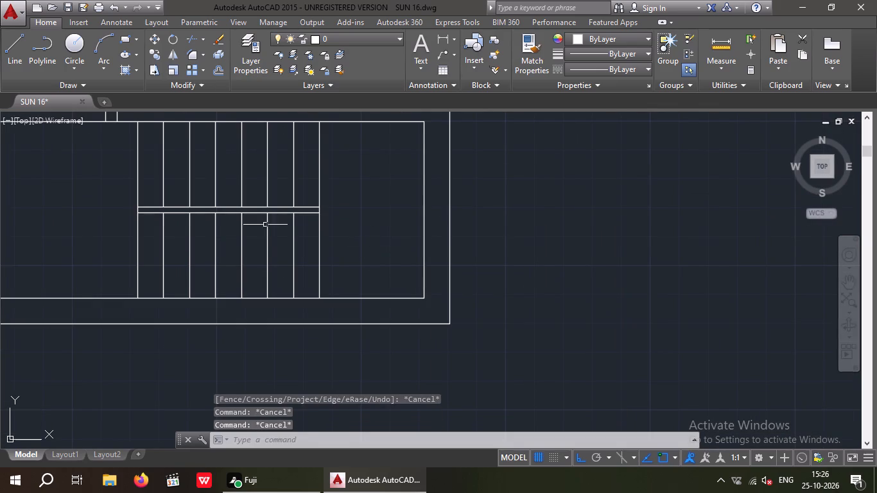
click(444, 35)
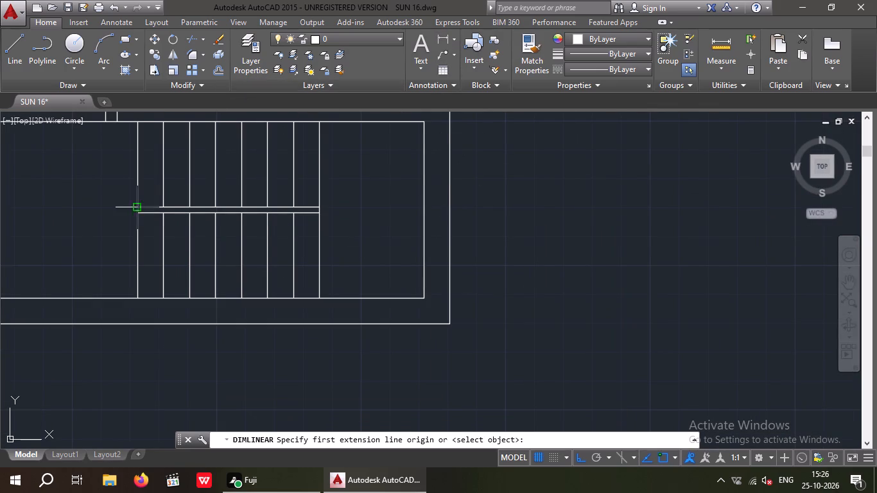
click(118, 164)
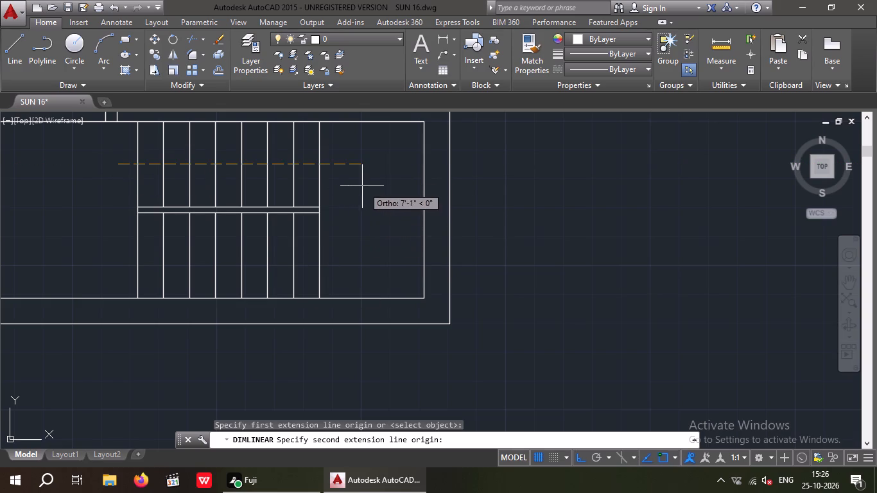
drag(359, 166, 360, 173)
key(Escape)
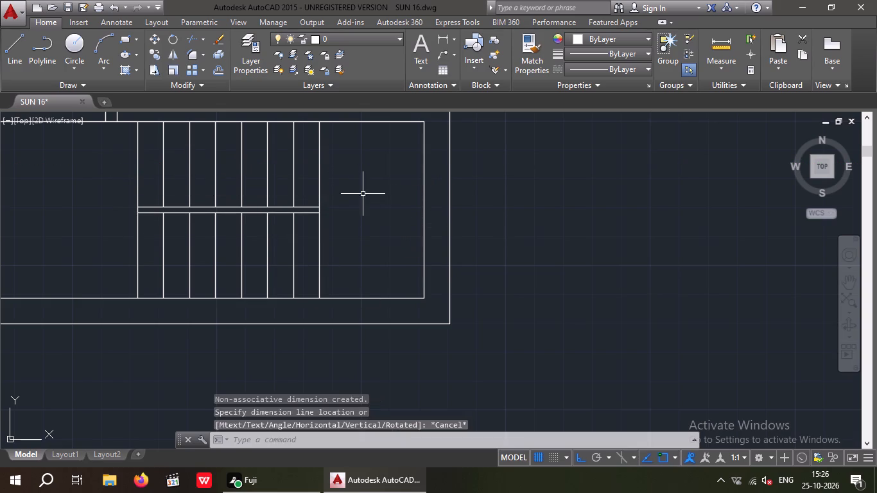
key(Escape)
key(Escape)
Draw a U-shaped stair direction line through the upper flight's mid-height, down across the landing, and back partway into the lower flight.
click(17, 48)
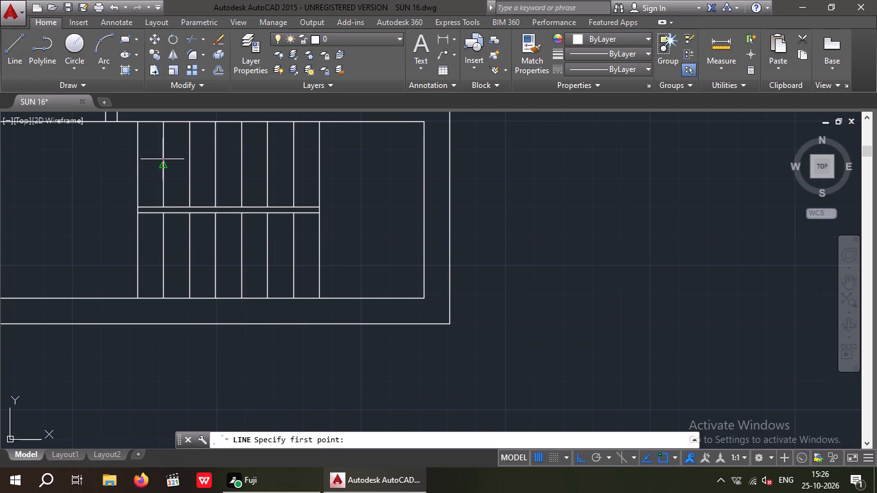
click(118, 165)
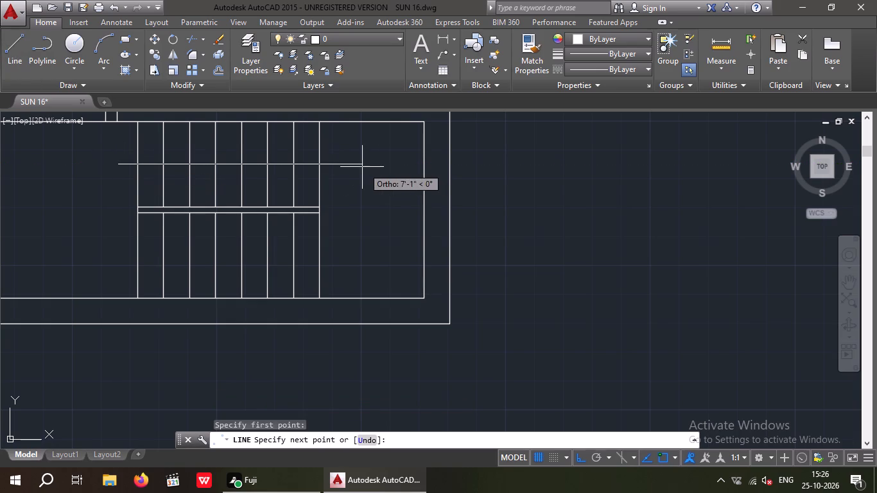
drag(372, 166, 374, 173)
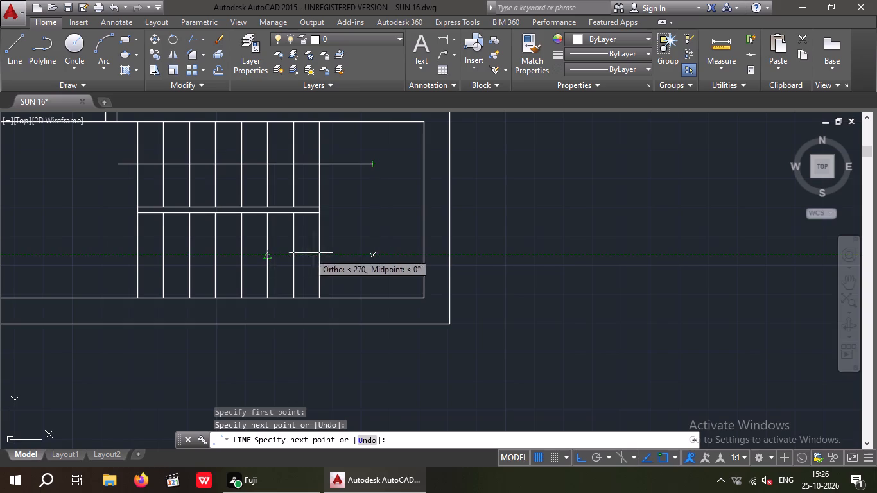
click(372, 255)
scroll(265, 254, up, 2)
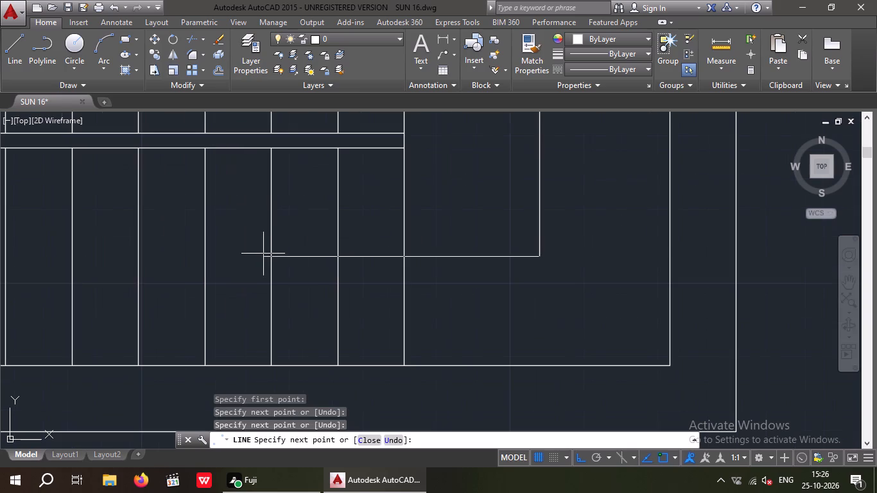
click(169, 252)
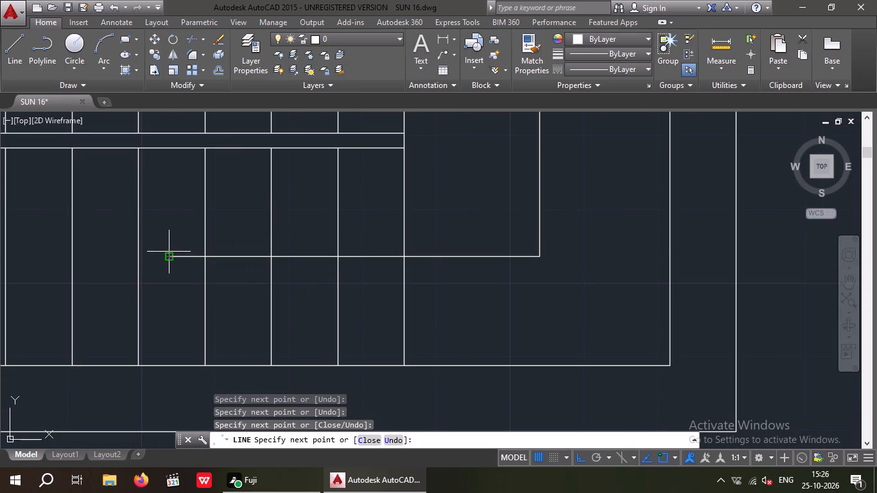
Turn Ortho off and draw two diagonal strokes forming an arrowhead at the direction line's end in the lower flight.
key(F8)
click(258, 193)
key(space)
key(space)
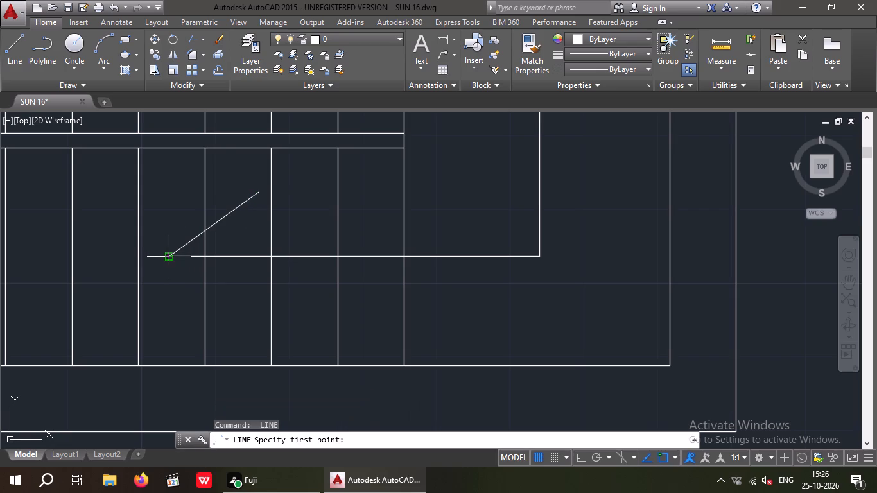
drag(169, 258, 179, 261)
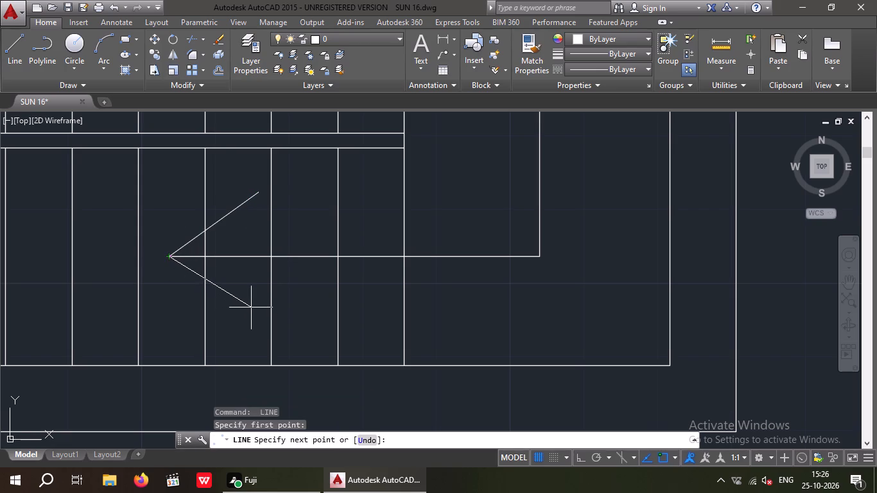
scroll(248, 305, up, 3)
scroll(260, 326, down, 2)
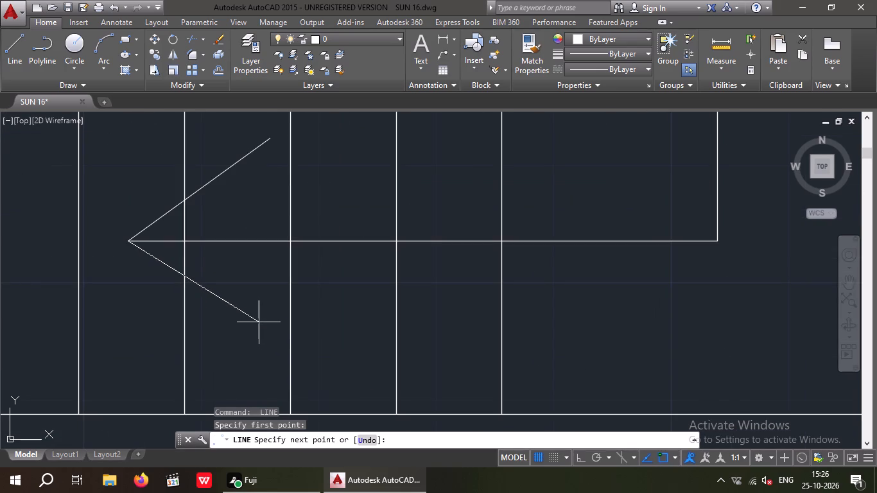
click(269, 331)
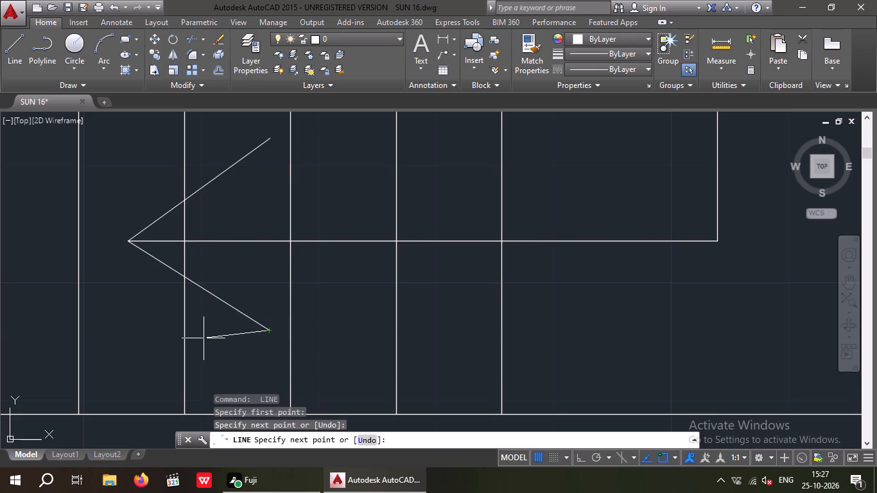
key(Escape)
scroll(214, 293, down, 6)
middle_drag(290, 329, 410, 334)
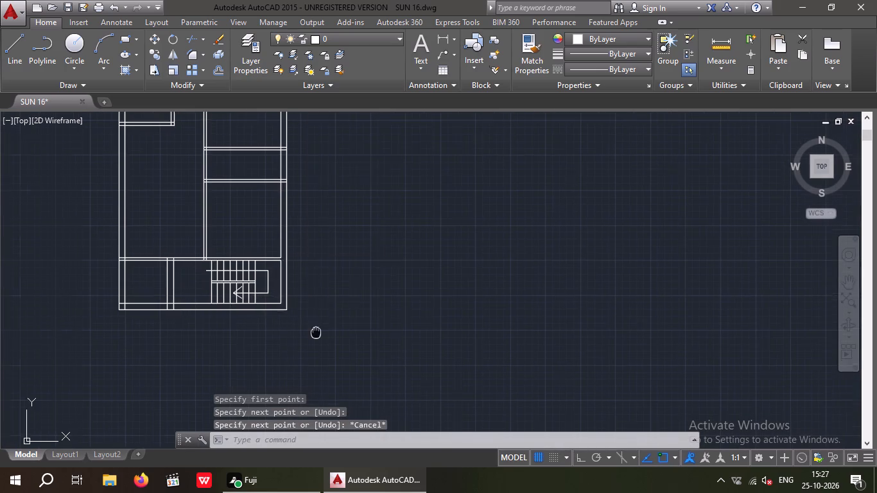
Offset the left face line of the central vertical wall 6" outward, just above the staircase room.
middle_drag(410, 334, 414, 334)
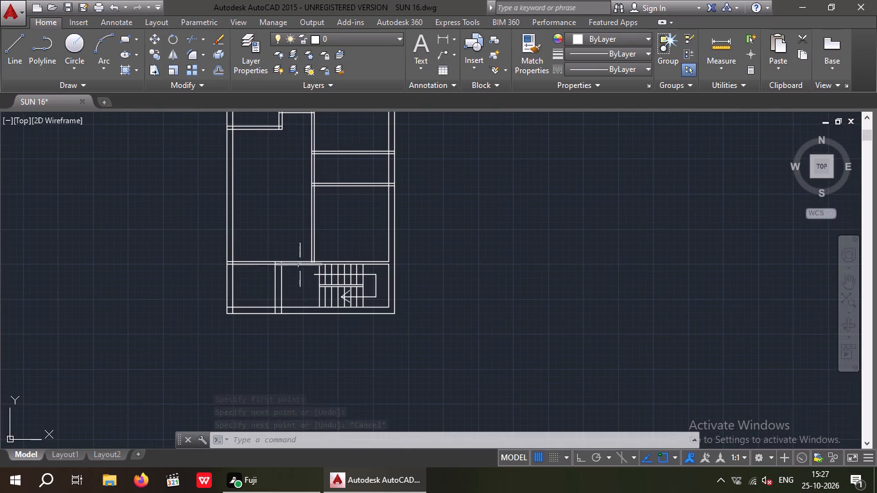
key(o)
key(Return)
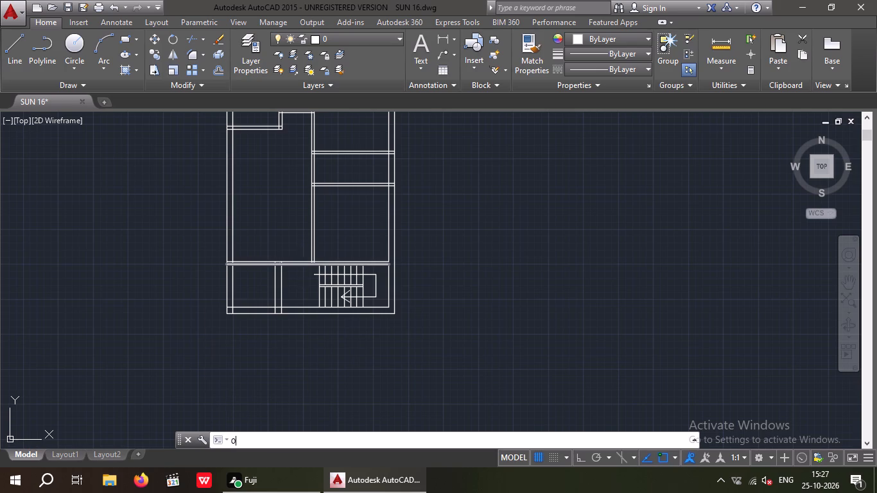
key(6)
key(shift+quotedbl)
key(Return)
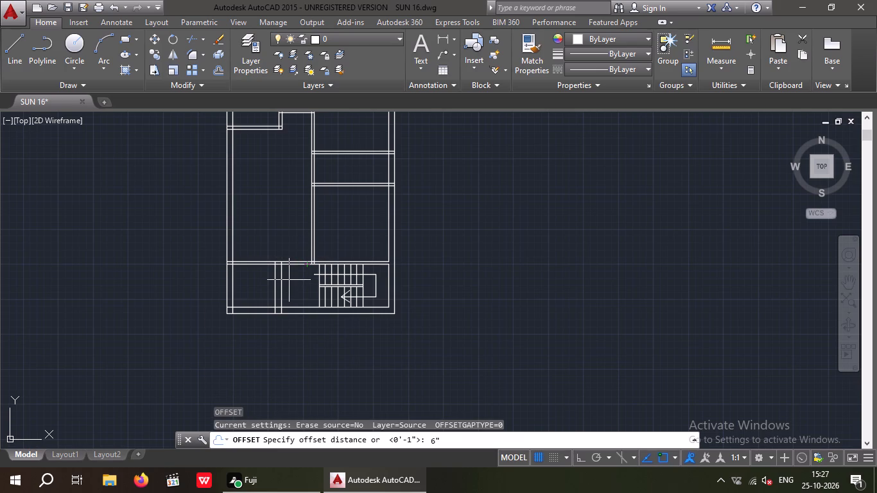
scroll(318, 259, up, 3)
click(282, 252)
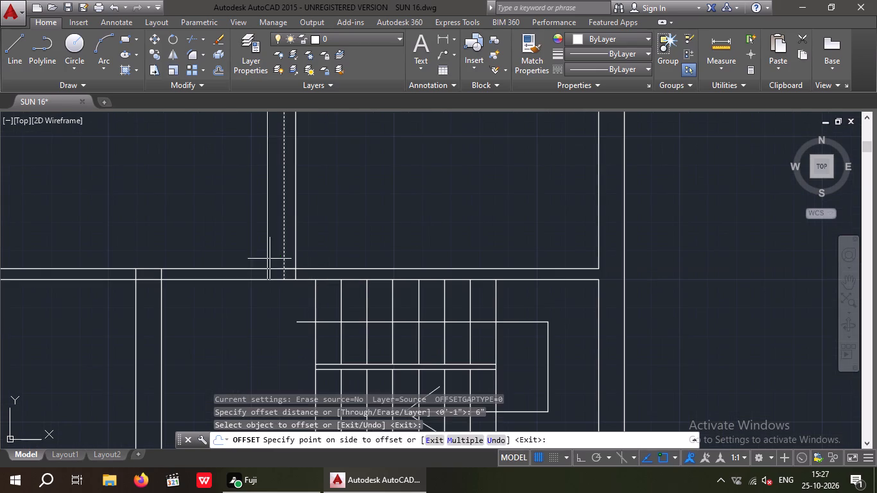
drag(270, 259, 270, 266)
key(Escape)
key(Escape)
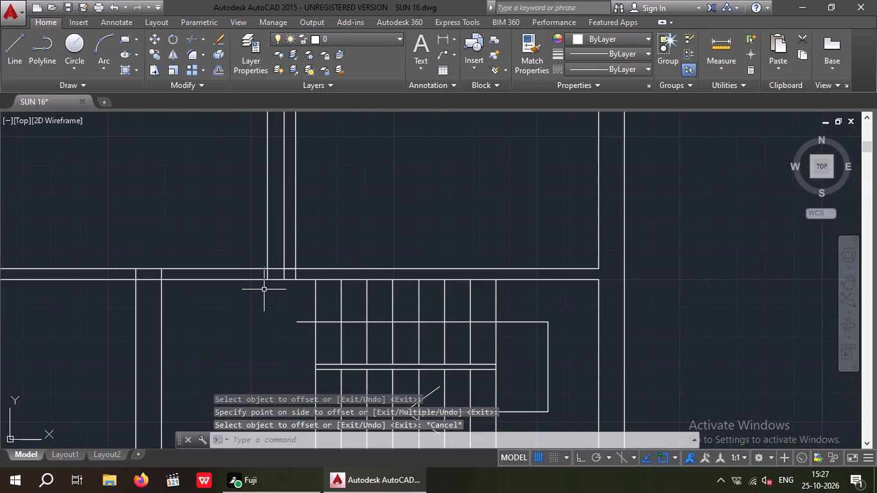
Trim the offset line above the horizontal wall and cut both horizontal wall lines between it and the lower-left room.
key(t)
key(r)
key(space)
key(space)
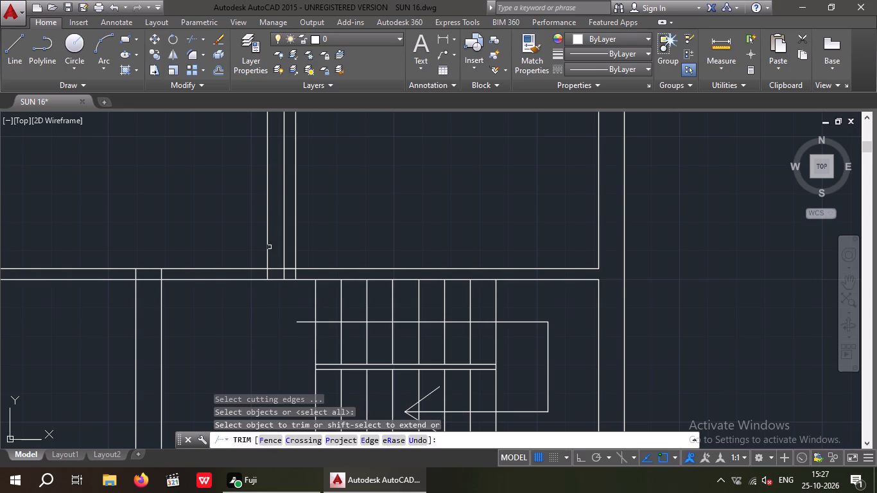
click(268, 248)
drag(230, 315, 225, 307)
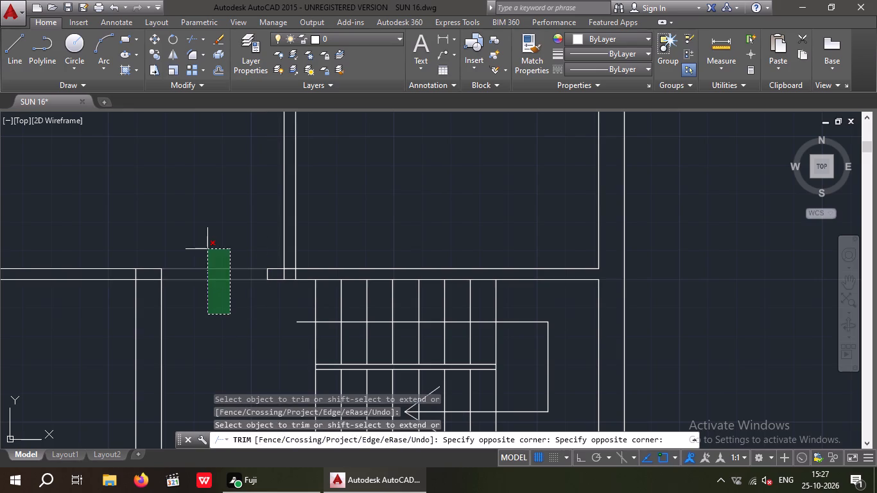
click(207, 249)
Trim the overlapping lines where the central vertical wall meets the stair room's upper wall to form a clean junction.
scroll(290, 274, up, 4)
drag(340, 262, 252, 282)
click(238, 282)
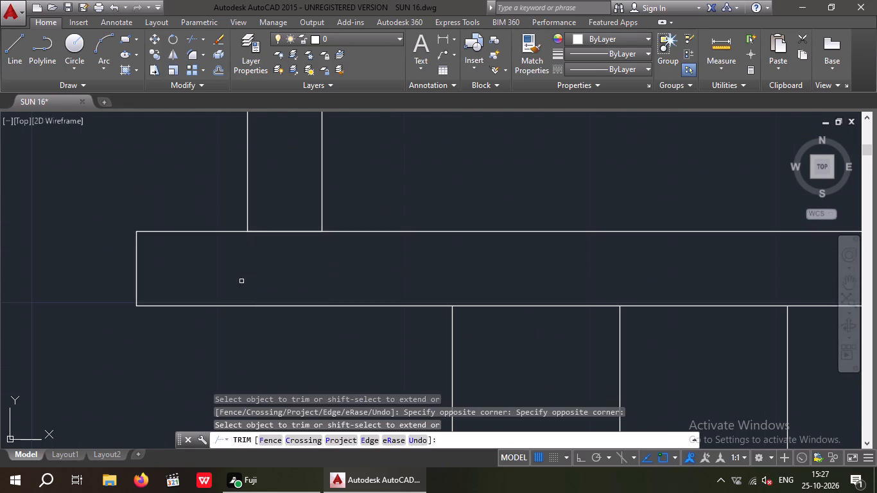
drag(302, 274, 284, 257)
click(282, 218)
scroll(281, 218, down, 4)
middle_drag(223, 300, 229, 269)
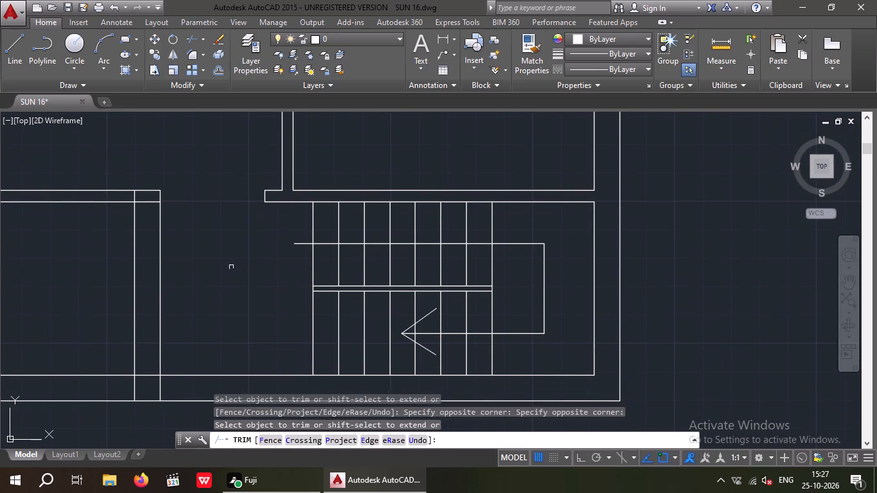
key(Escape)
key(Escape)
Draw a vertical line from the lower corner of the stair wall's short end down to the outer bottom wall line.
key(l)
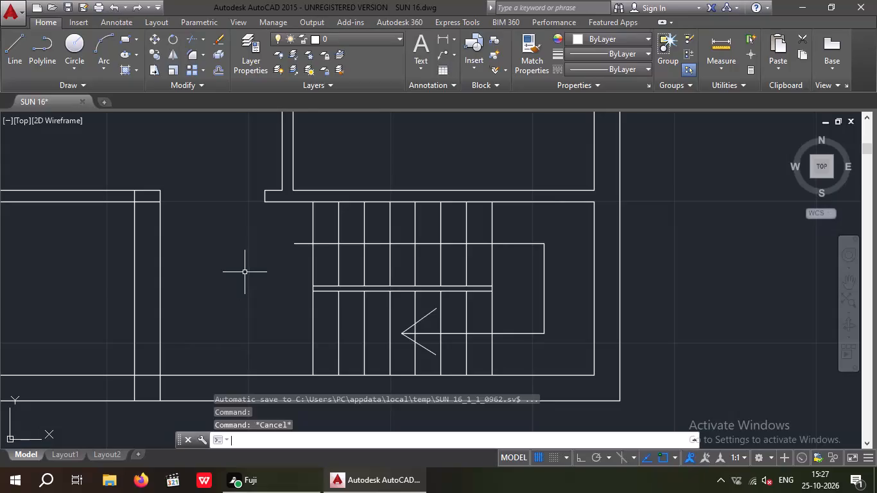
key(space)
click(264, 205)
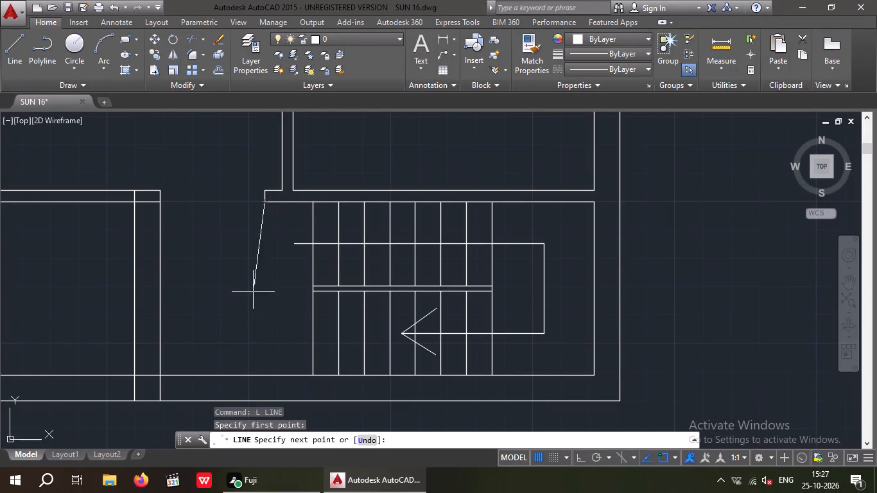
middle_drag(259, 391, 258, 284)
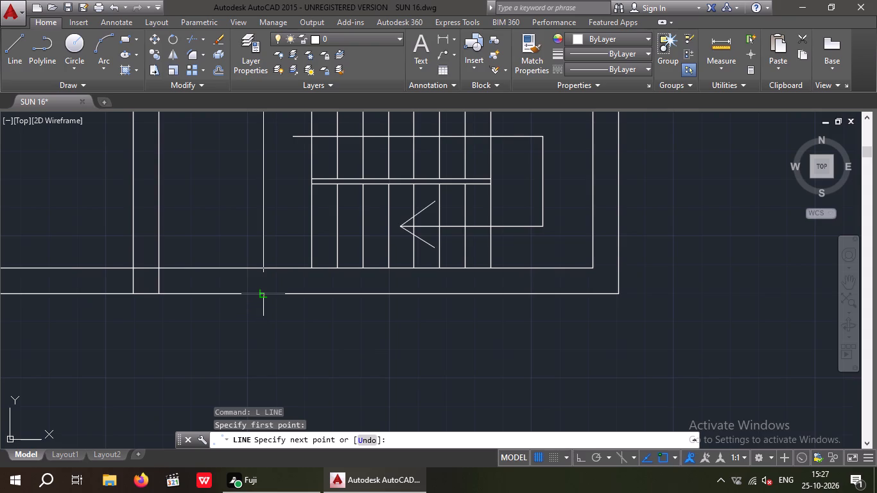
click(266, 295)
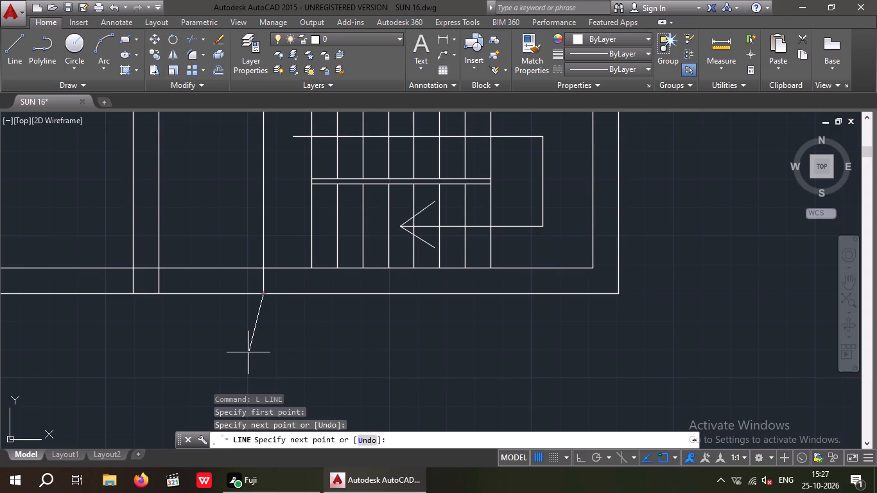
key(Escape)
middle_drag(257, 367, 257, 412)
scroll(259, 366, down, 1)
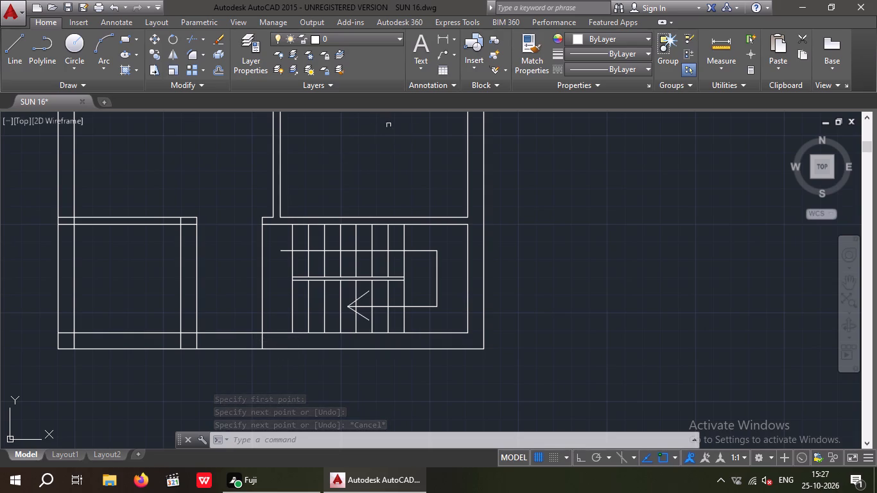
Measure the passage width between the lower-left room's wall and the new vertical line.
click(444, 43)
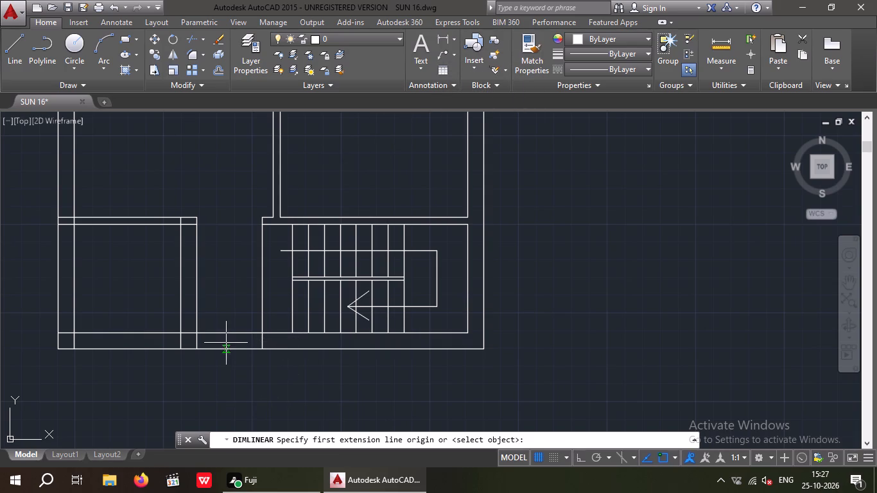
click(196, 333)
click(264, 334)
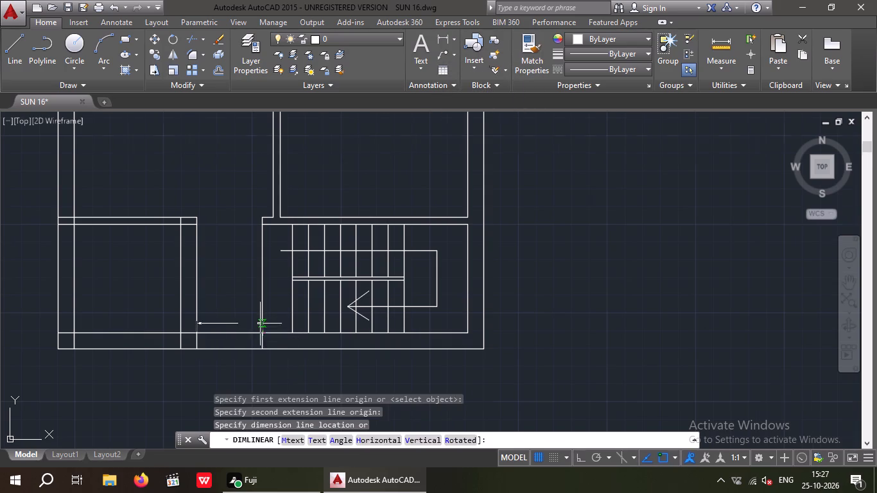
scroll(260, 323, up, 4)
scroll(262, 324, down, 4)
key(Escape)
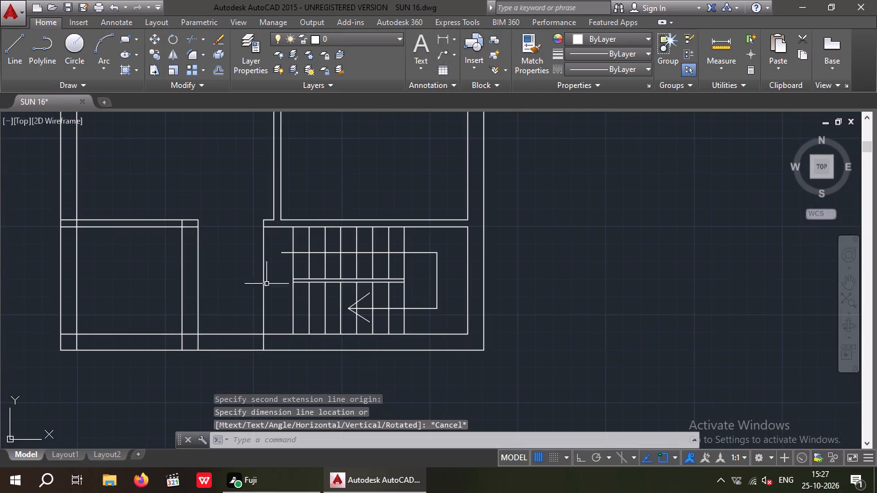
Measure the distance from the lower-left room's wall to the first stair tread line.
click(438, 40)
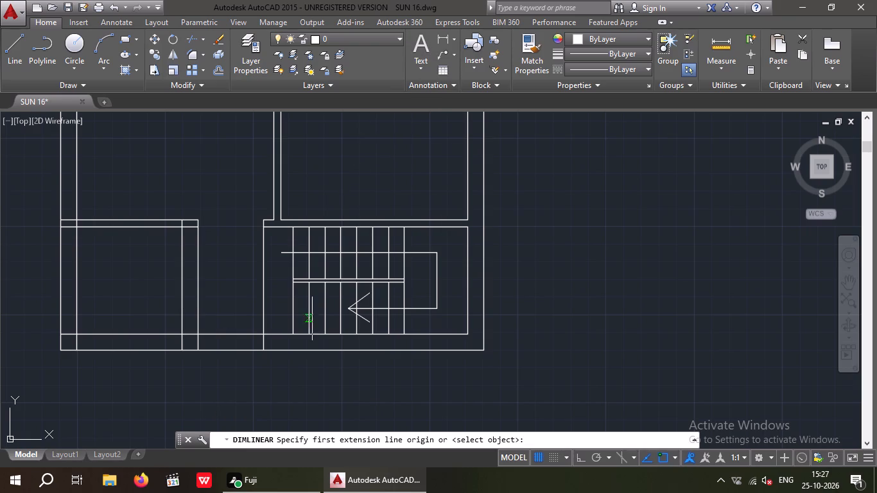
click(198, 334)
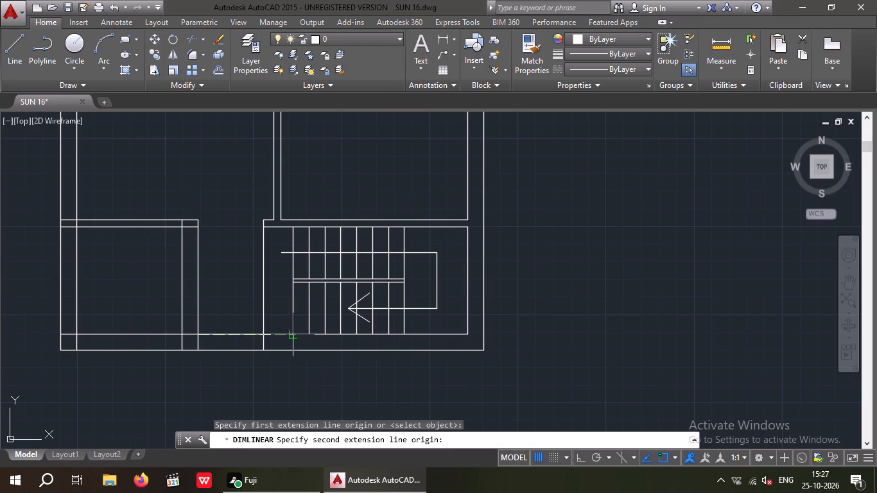
click(294, 334)
scroll(282, 315, up, 4)
scroll(285, 312, down, 1)
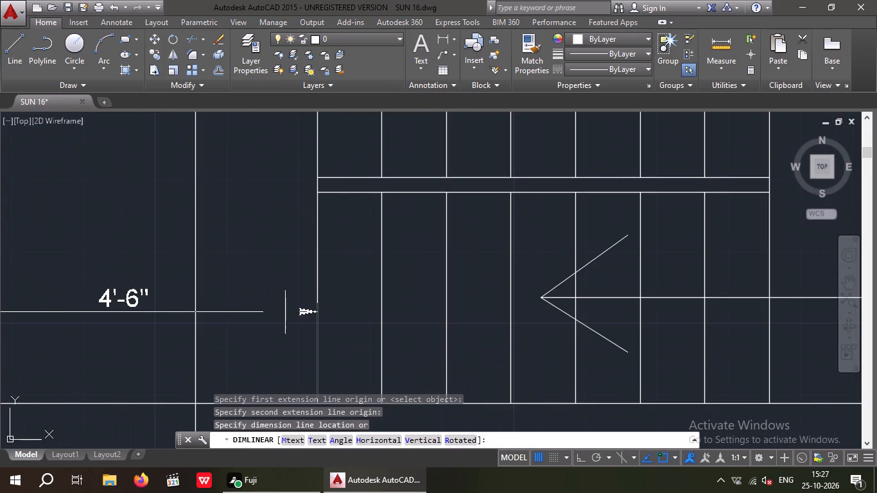
scroll(279, 315, down, 1)
key(Escape)
scroll(275, 315, down, 1)
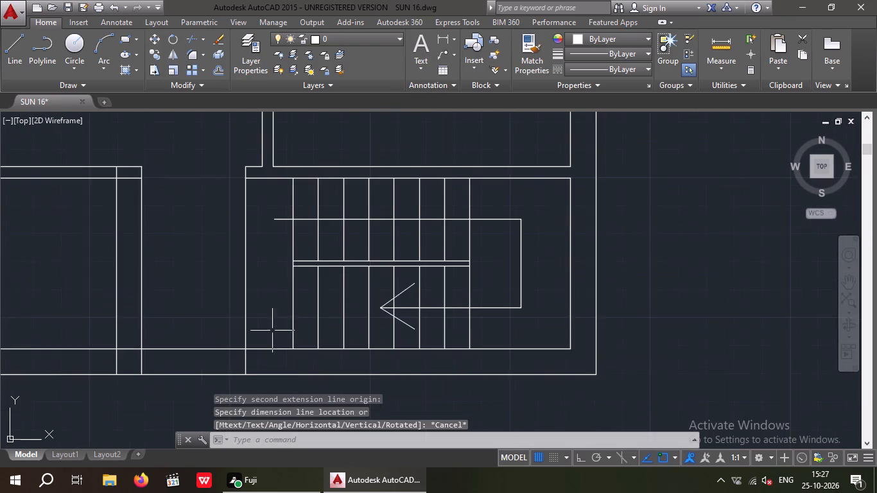
middle_drag(273, 350, 275, 370)
key(Escape)
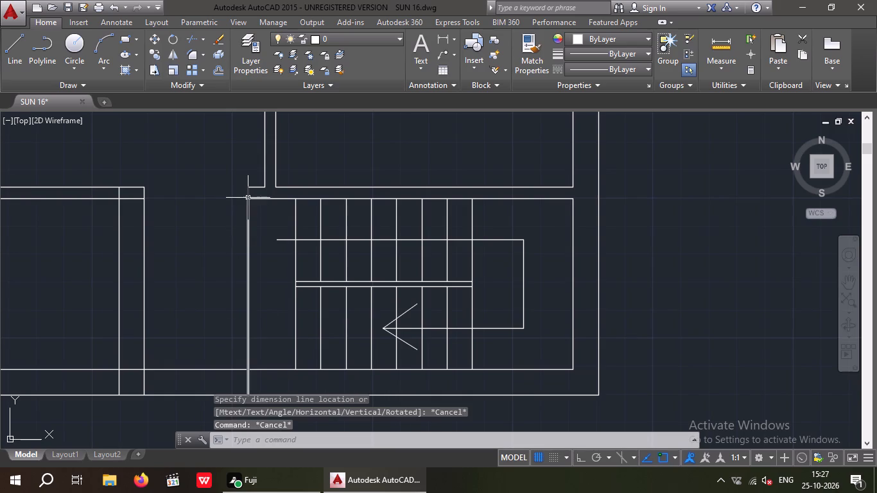
key(Escape)
Measure the stair room's clear depth along the new vertical line, between its upper and lower walls.
key(space)
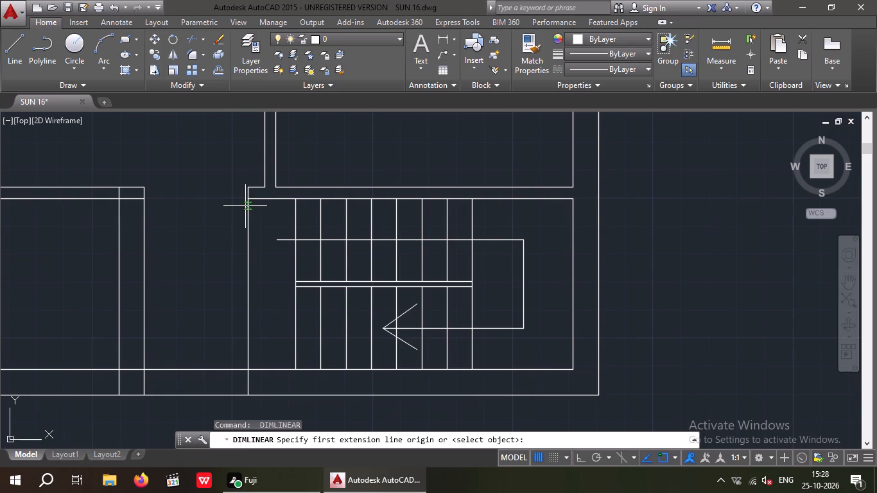
drag(245, 200, 252, 214)
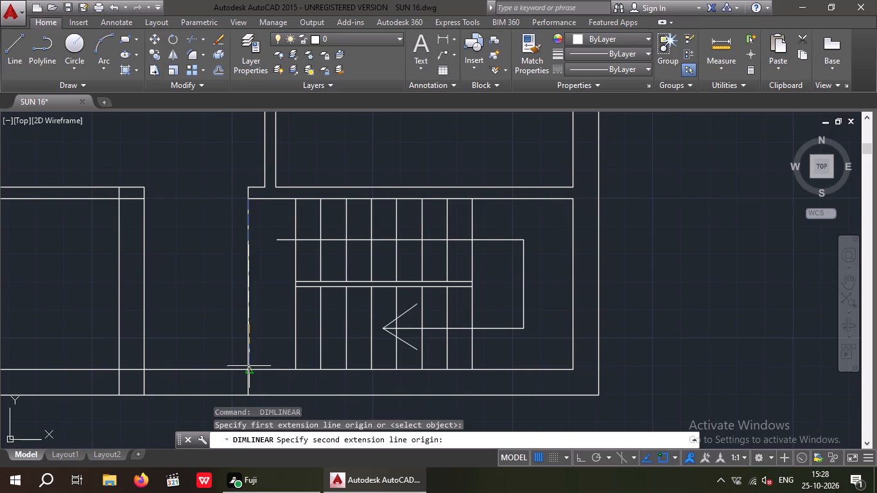
click(249, 368)
scroll(233, 302, up, 2)
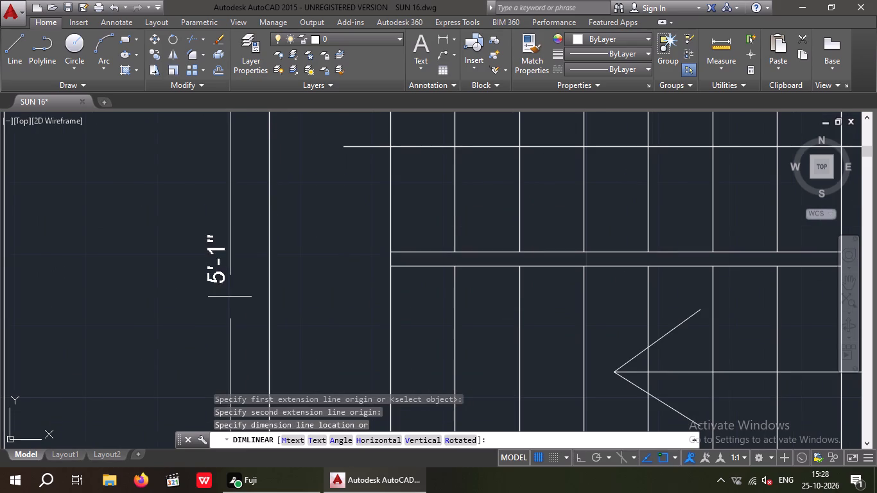
key(Escape)
key(Escape)
scroll(235, 302, down, 2)
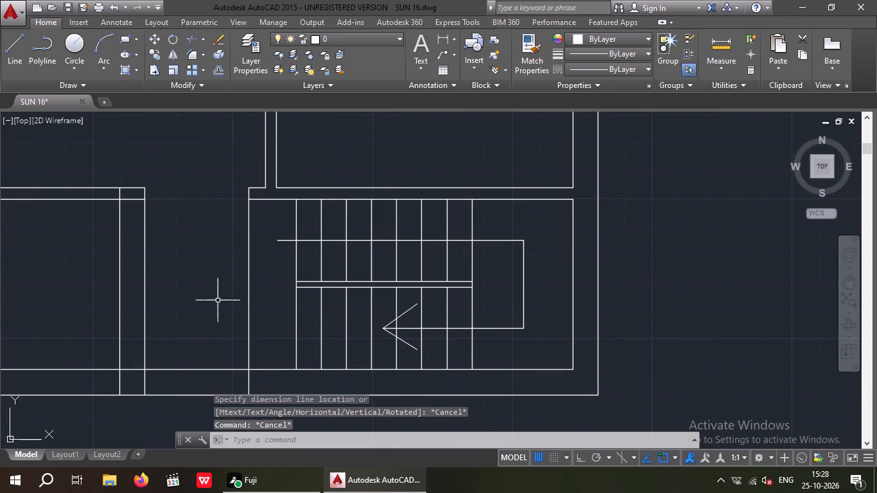
Trim both bottom outer wall lines between the lower-left room and the new vertical line to open an entrance.
middle_drag(239, 347, 257, 333)
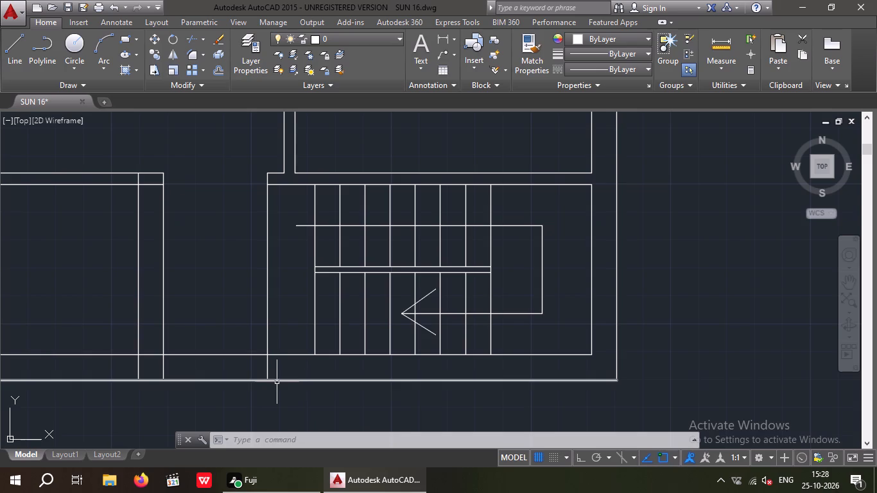
key(t)
key(r)
key(space)
key(space)
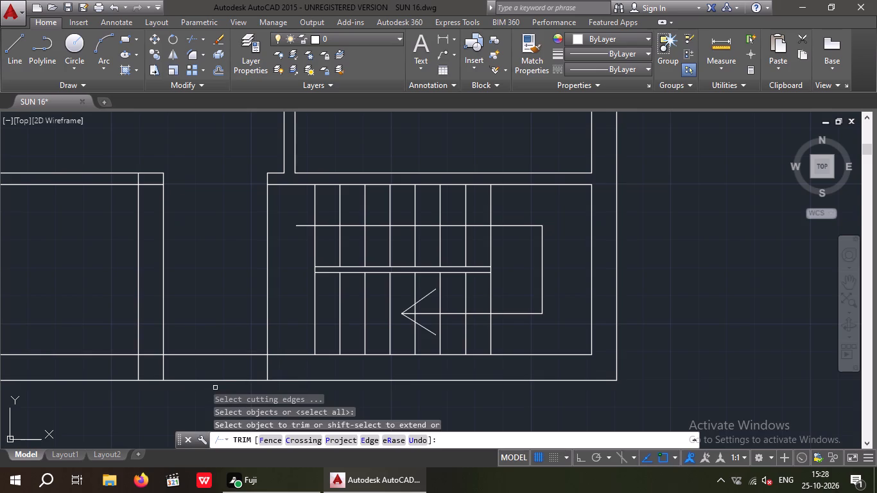
drag(225, 392, 209, 371)
click(196, 334)
scroll(203, 332, down, 1)
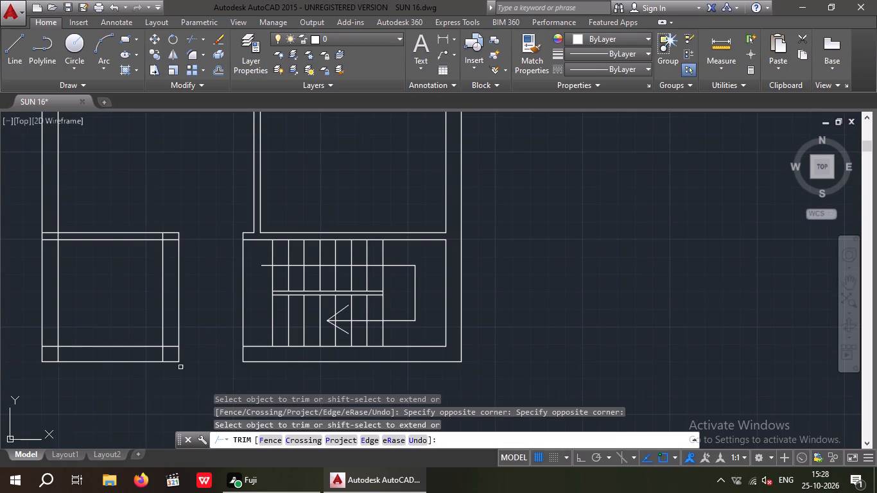
middle_drag(189, 367, 250, 369)
scroll(248, 351, down, 2)
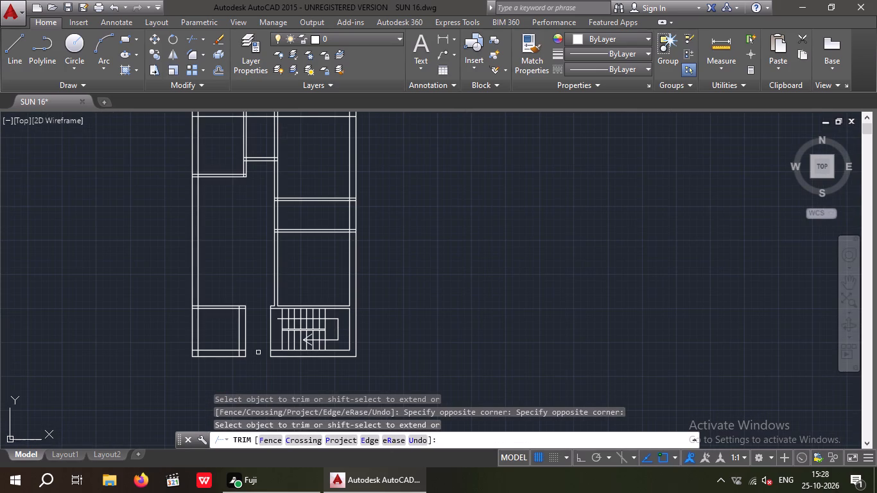
Trim the vertical line across the stair room's open side, keeping only its end cap on the bottom wall.
scroll(271, 334, up, 2)
drag(278, 316, 248, 340)
click(247, 340)
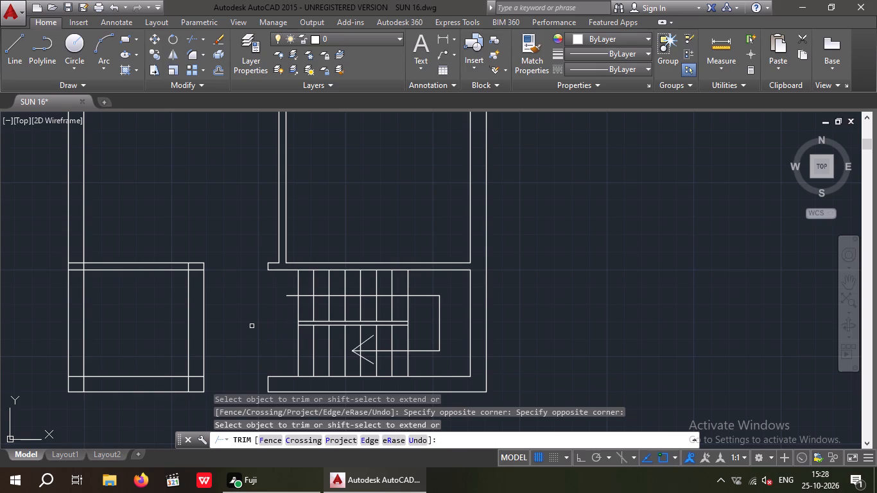
middle_drag(252, 354, 250, 311)
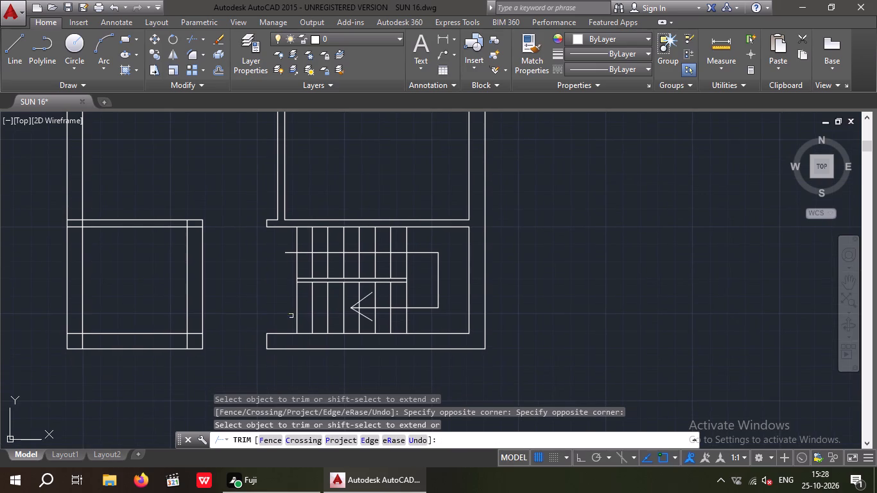
key(Escape)
key(Escape)
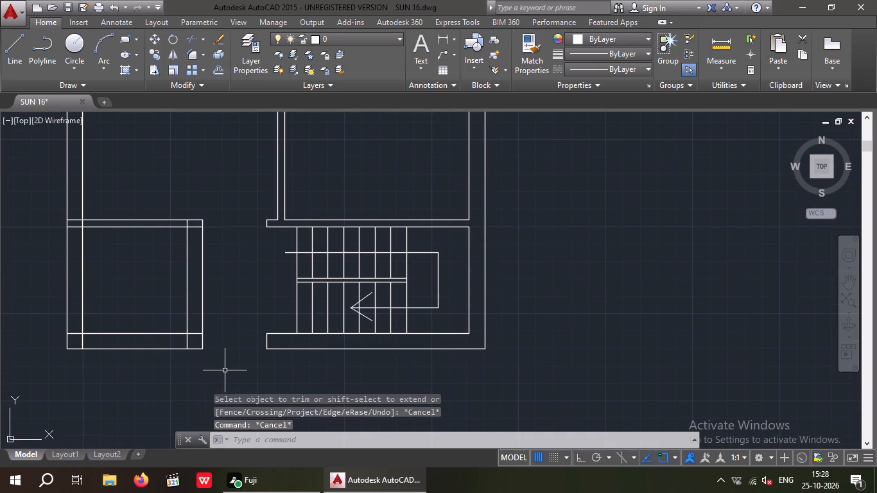
Offset the end cap of the bottom wall beside the entrance by 1' towards the stairs.
key(o)
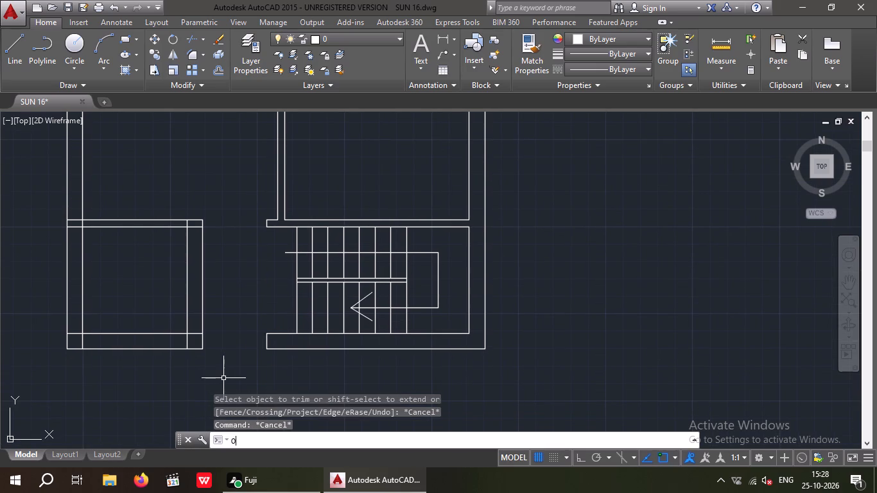
key(Return)
text(1')
key(Return)
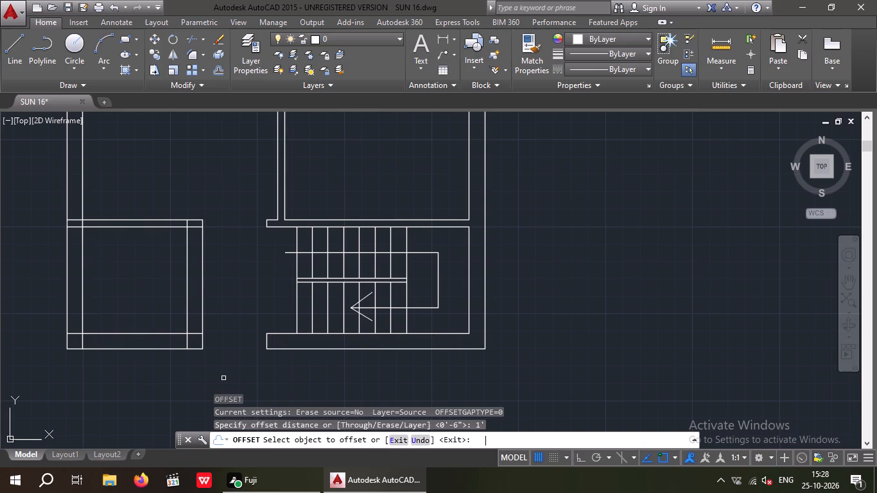
scroll(268, 334, up, 2)
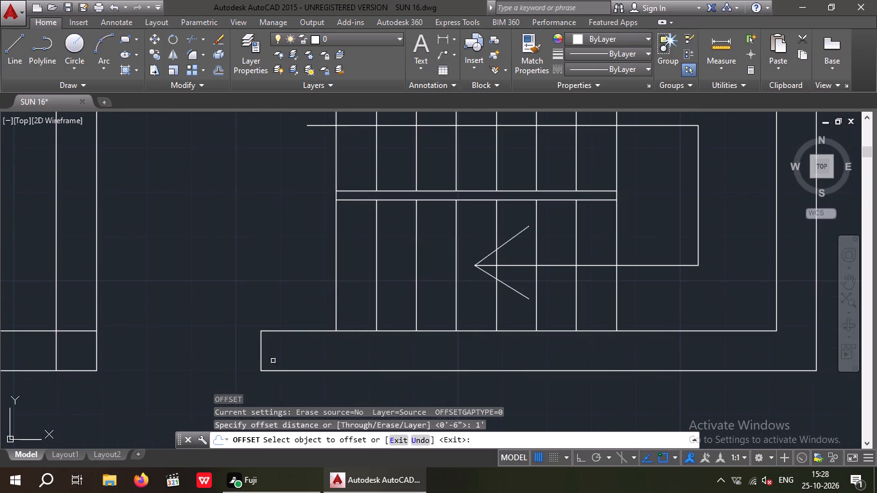
drag(261, 354, 279, 355)
click(311, 349)
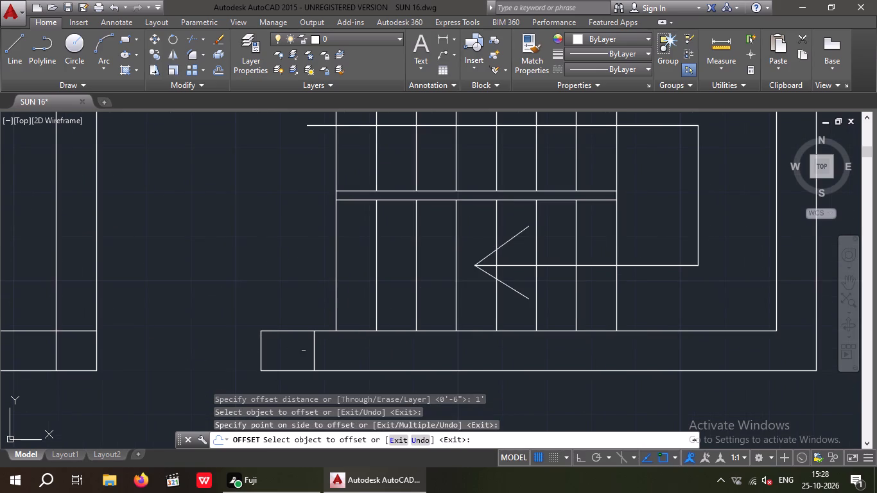
key(Escape)
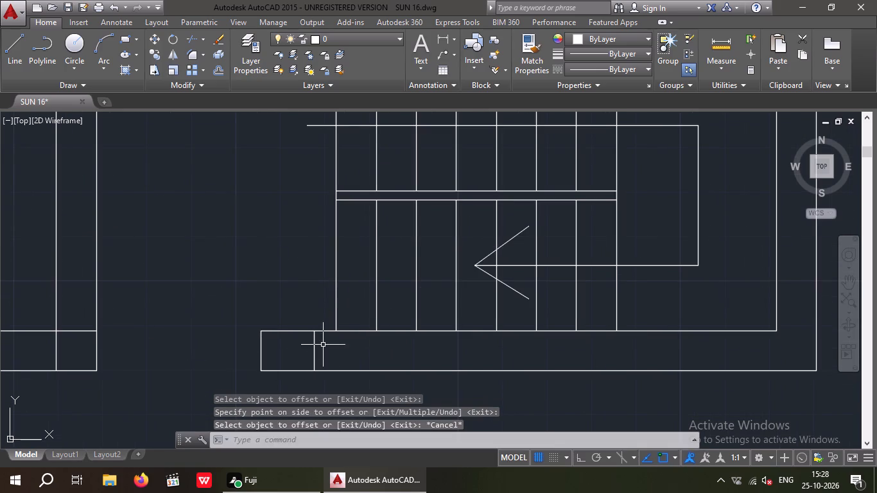
Delete the first stair tread line on the entrance side of the staircase.
scroll(288, 295, down, 2)
scroll(305, 279, up, 3)
drag(332, 279, 288, 297)
click(288, 297)
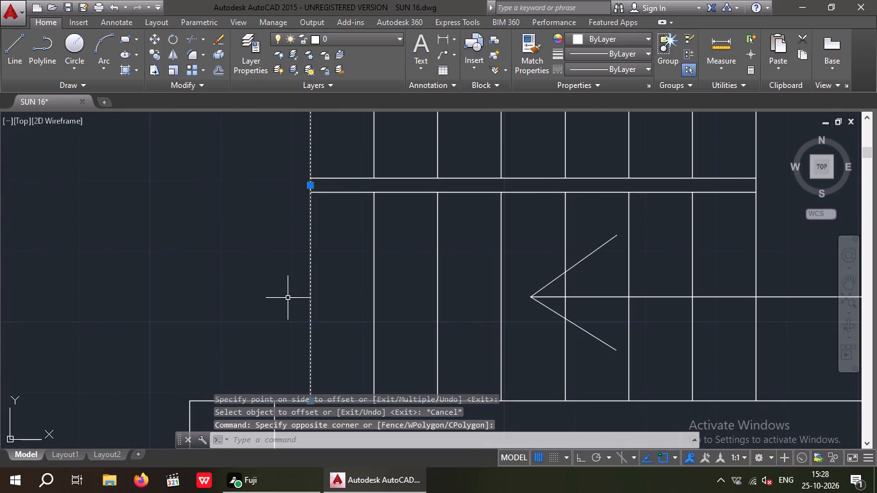
key(Delete)
scroll(288, 302, down, 3)
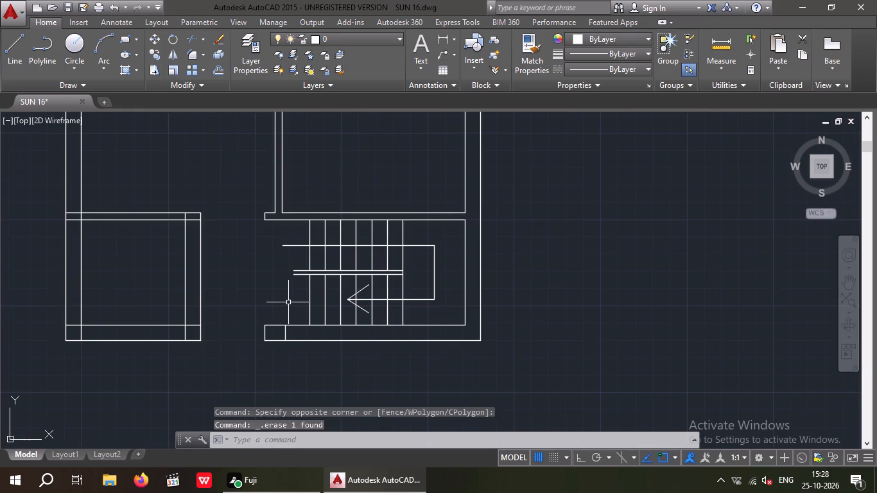
key(Escape)
key(Escape)
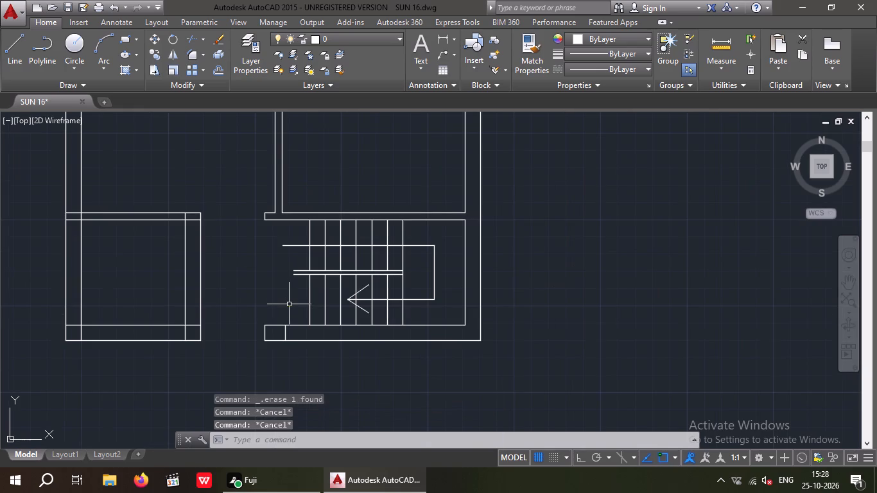
Extend the remaining first tread line across the gap between the two central stair rail lines.
text(EX)
key(space)
key(space)
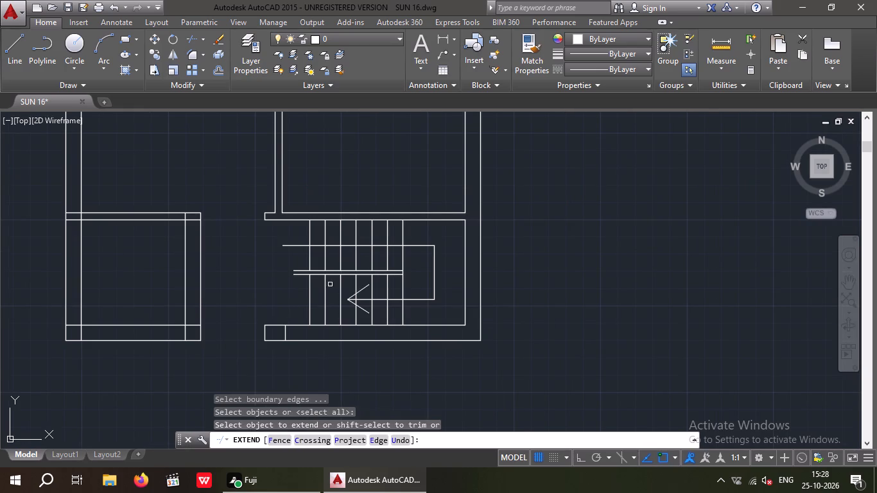
scroll(315, 279, up, 3)
click(291, 279)
key(Escape)
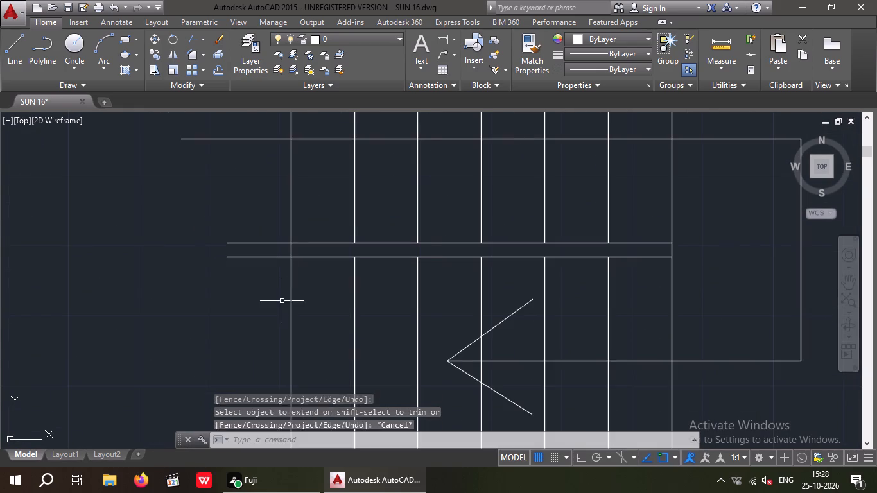
key(Escape)
Trim the two central stair rail ends that project past the first tread line on the entrance side.
key(t)
key(r)
key(space)
key(space)
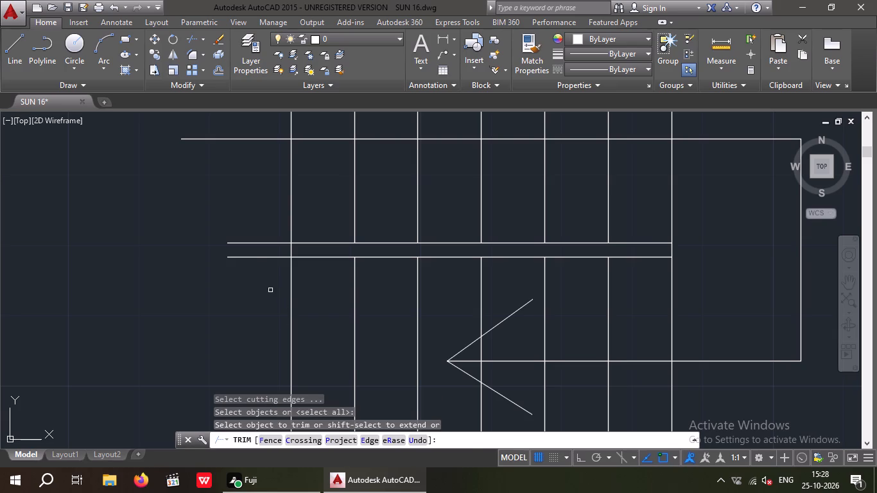
drag(270, 291, 256, 284)
click(230, 230)
scroll(229, 232, down, 4)
key(Escape)
key(Escape)
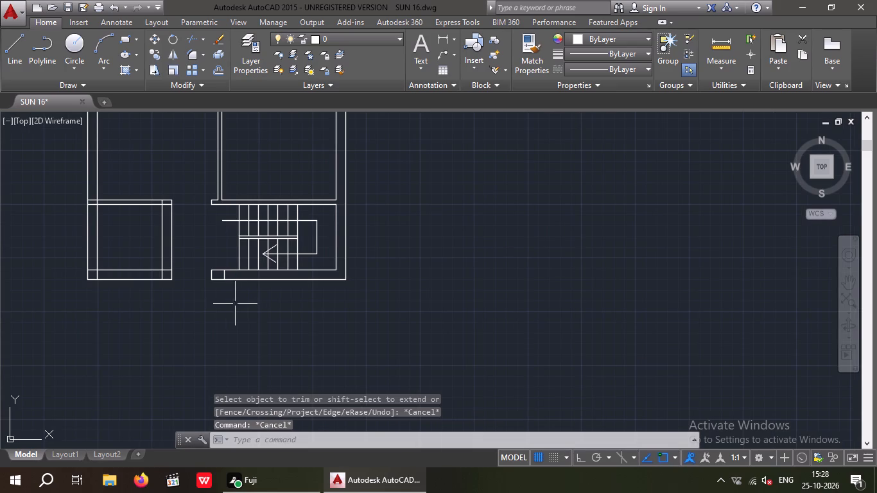
key(Escape)
key(Escape)
Trim both bottom wall lines between the old end cap and the new offset line to widen the entrance.
key(t)
key(r)
key(space)
key(space)
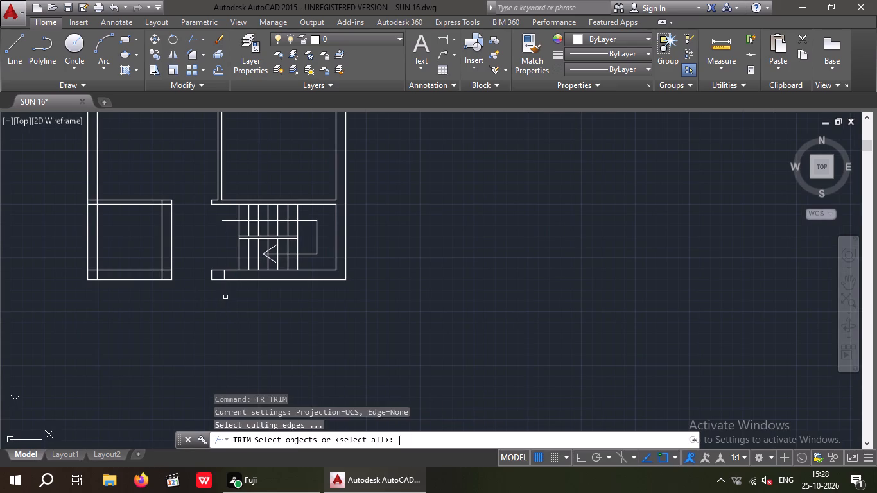
scroll(181, 268, up, 2)
drag(277, 327, 265, 313)
click(245, 257)
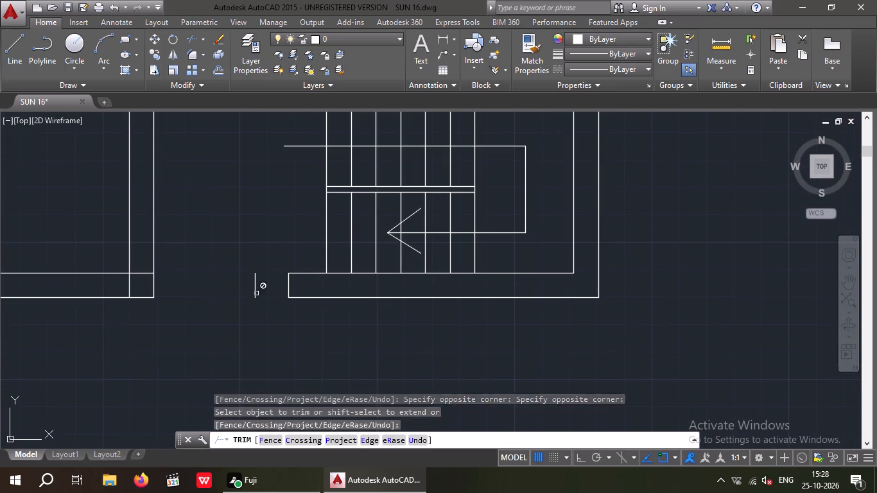
Trim the overlapping inner wall lines at the lower-left room's bottom corner beside the entrance.
scroll(141, 286, up, 3)
drag(141, 285, 67, 300)
click(65, 298)
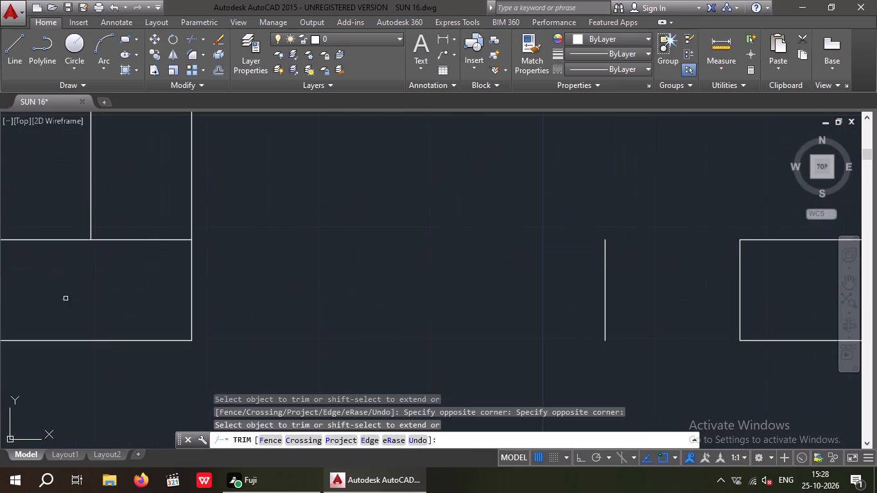
drag(141, 281, 137, 273)
click(133, 221)
key(Escape)
Delete the leftover old end cap line standing in the entrance opening.
scroll(141, 236, down, 3)
scroll(241, 238, up, 2)
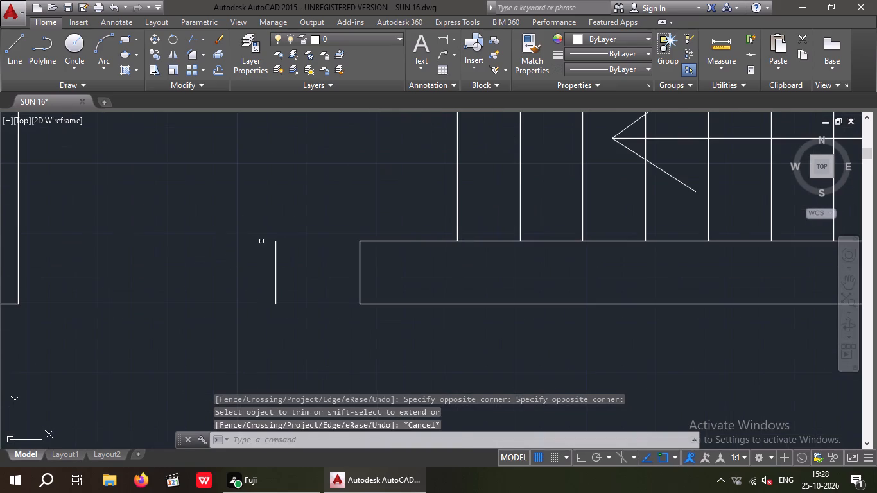
drag(300, 234, 243, 293)
click(236, 298)
key(Delete)
scroll(232, 296, down, 3)
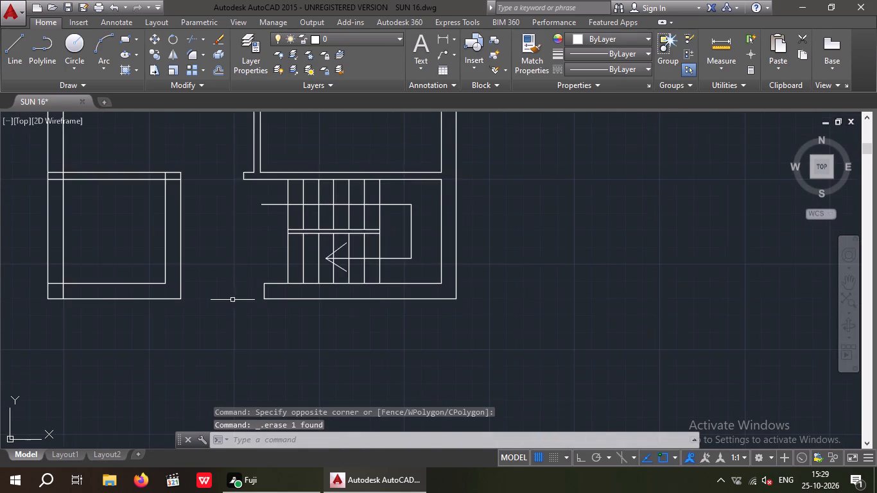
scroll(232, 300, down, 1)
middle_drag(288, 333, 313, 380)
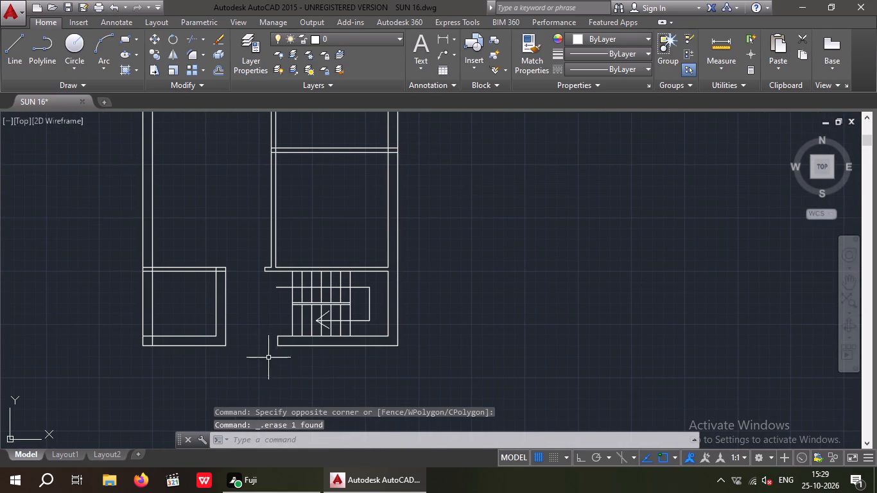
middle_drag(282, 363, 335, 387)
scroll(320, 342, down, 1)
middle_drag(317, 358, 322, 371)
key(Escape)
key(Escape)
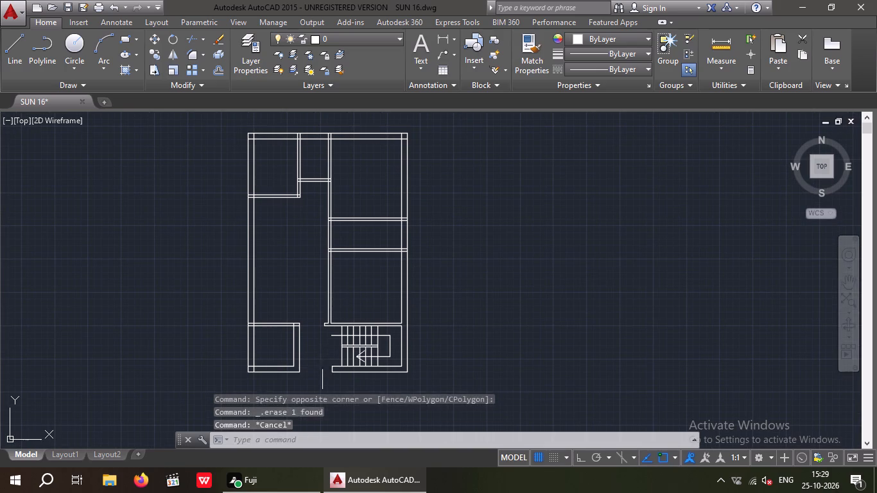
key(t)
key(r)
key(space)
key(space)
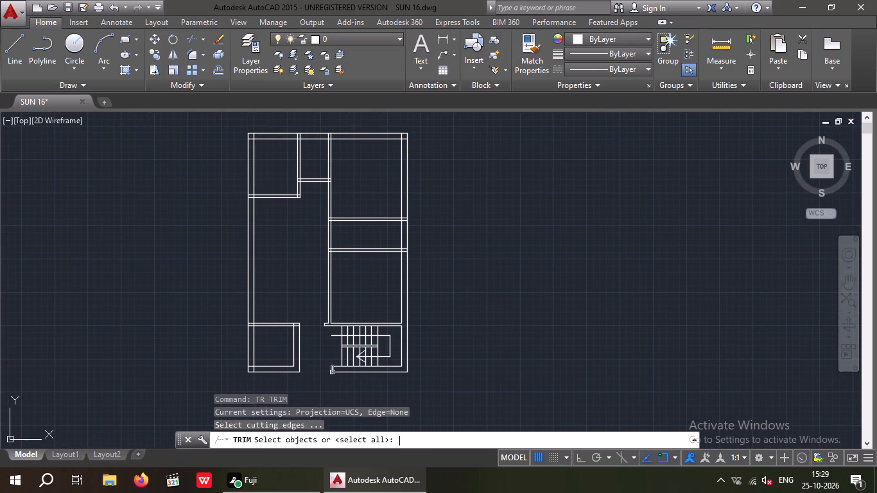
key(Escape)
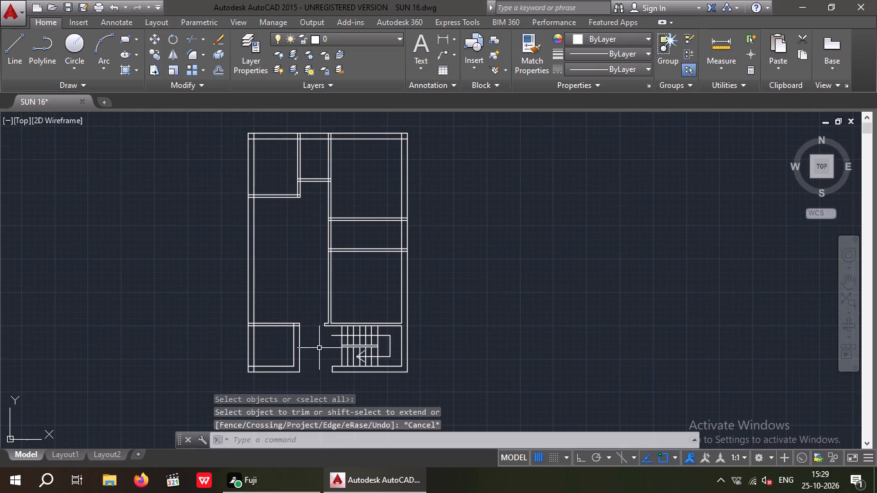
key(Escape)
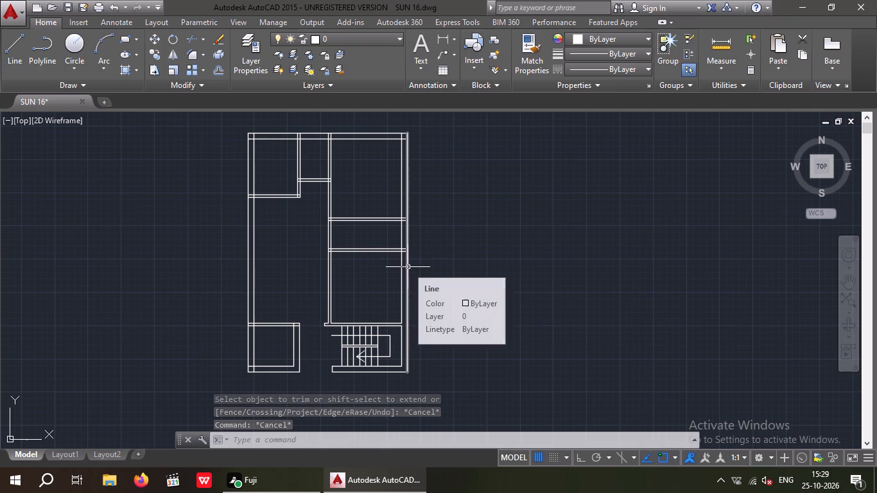
Offset the right outer wall's inner line 5'5" into the small middle room between the two right-hand rooms.
key(o)
key(Return)
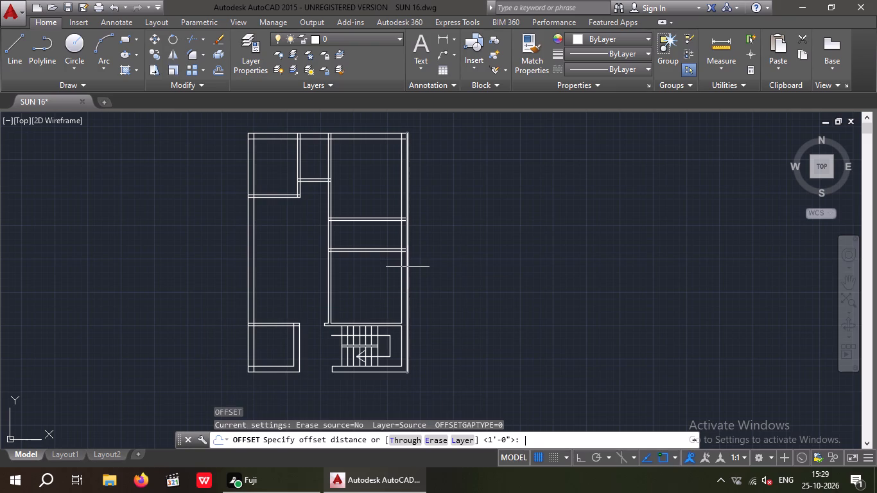
text(5')
text(5")
key(Return)
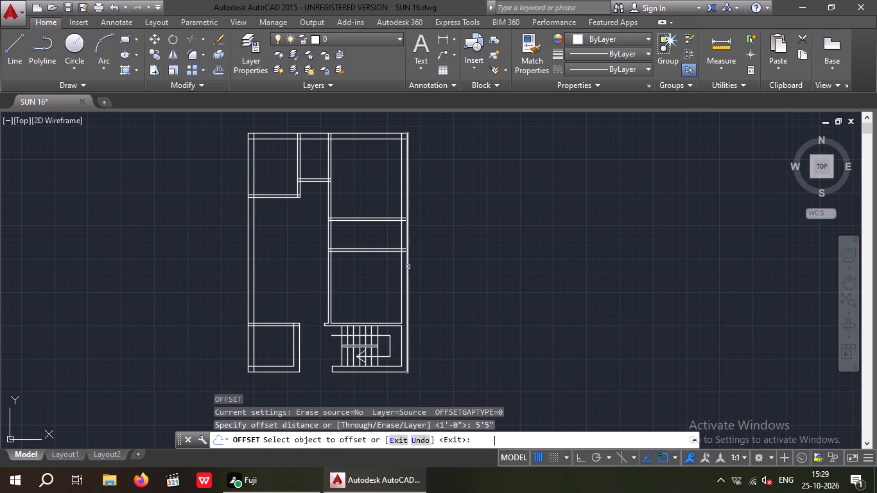
scroll(380, 212, up, 3)
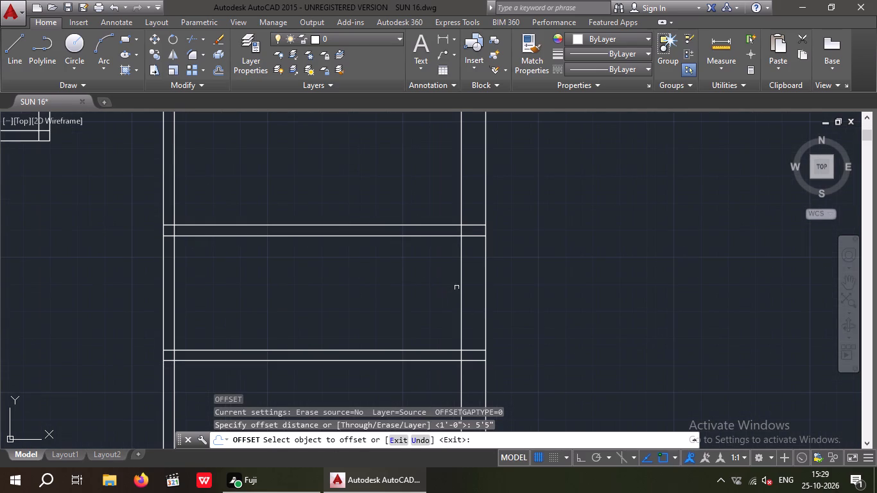
drag(461, 283, 404, 289)
click(306, 292)
key(Escape)
key(Escape)
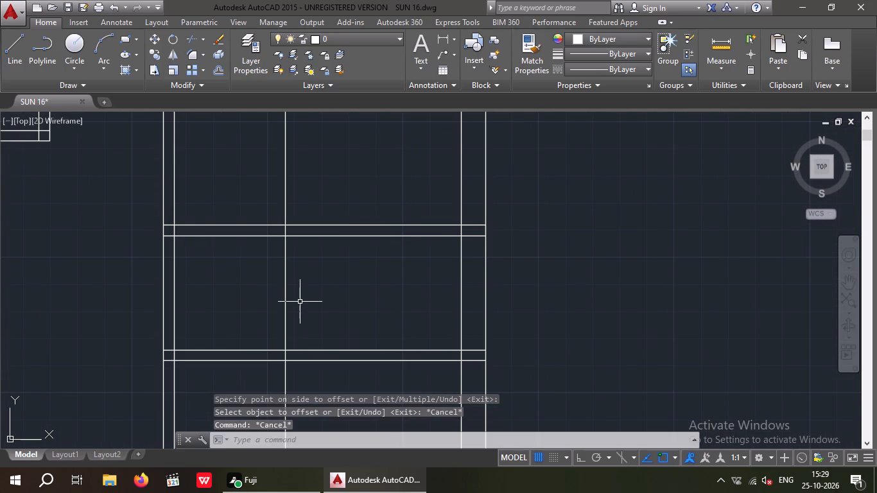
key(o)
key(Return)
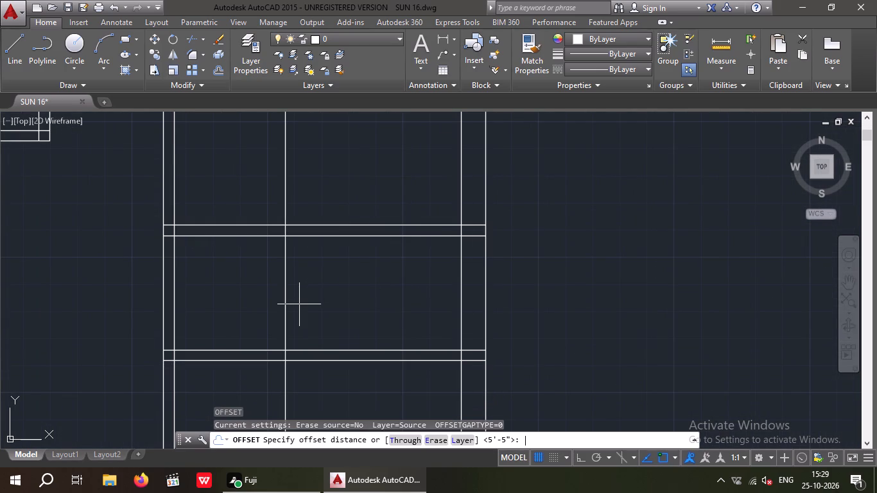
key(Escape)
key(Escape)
Offset the new vertical line 4" away from the right outer wall to form a partition wall.
key(o)
key(Return)
text(4")
key(Return)
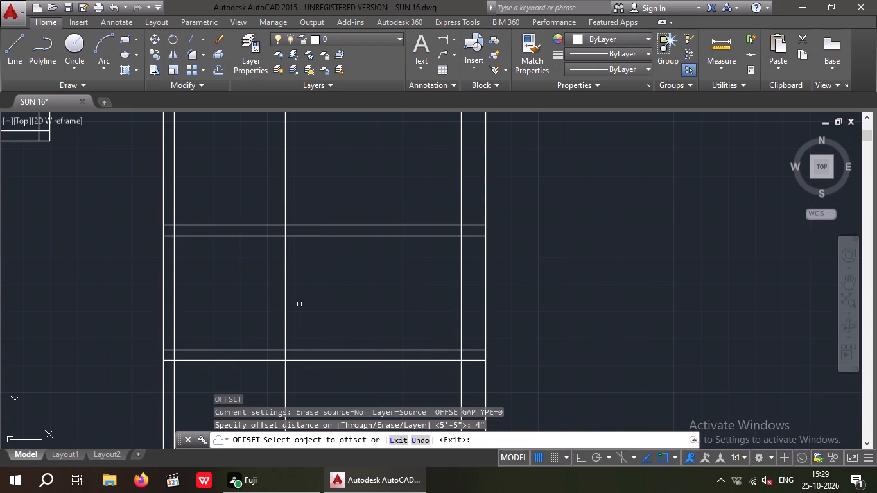
drag(284, 286, 247, 297)
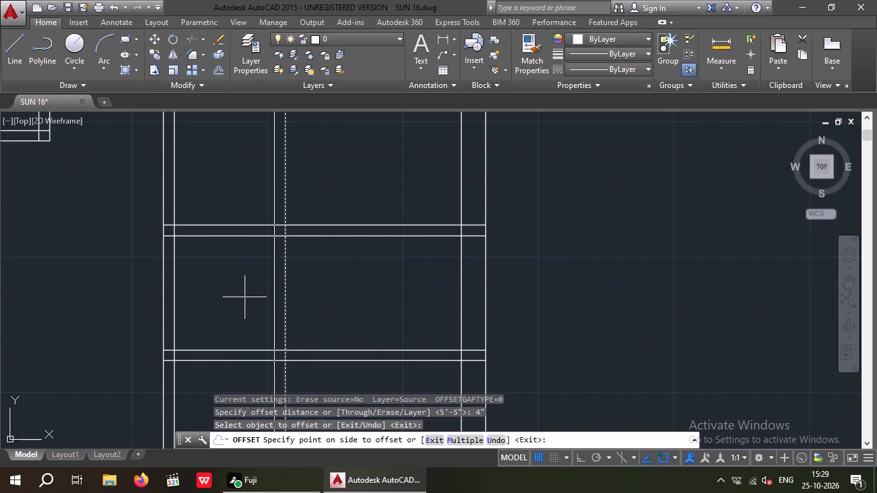
click(245, 297)
key(Escape)
key(Escape)
key(Escape)
Trim both partition lines above and below the small middle room so the partition stays only within it.
text(TR)
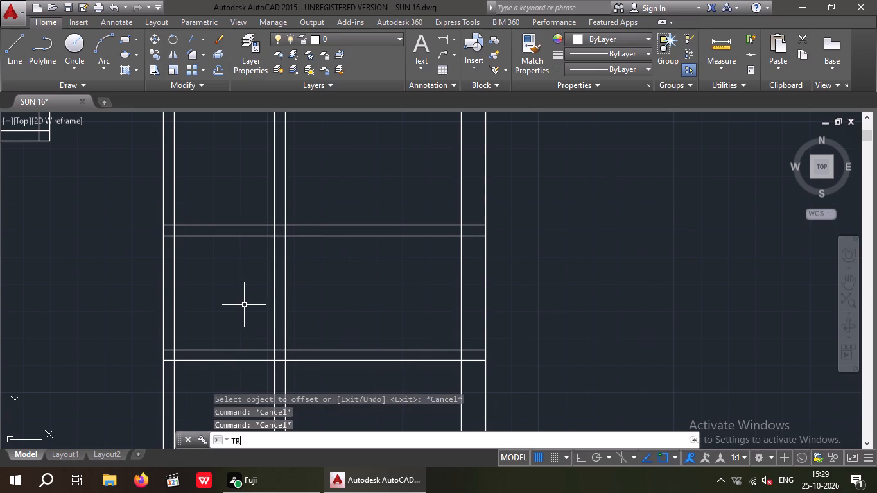
key(space)
key(space)
drag(320, 175, 223, 207)
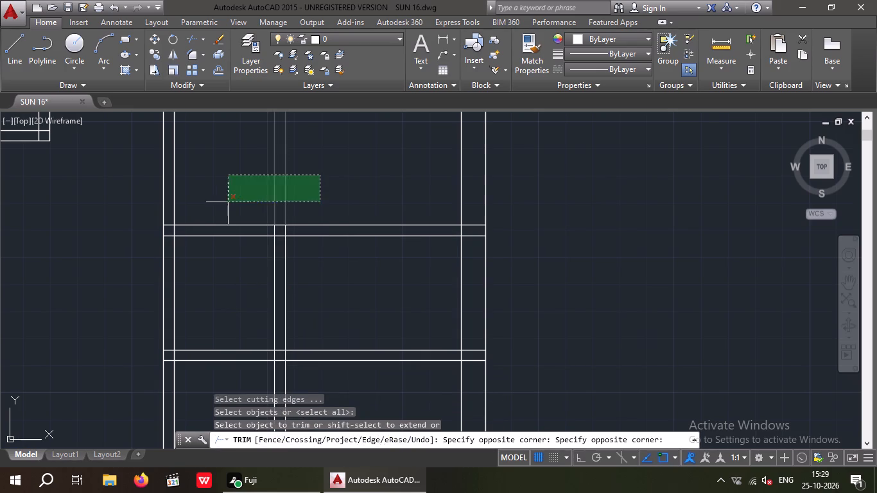
click(228, 202)
middle_drag(272, 374, 266, 333)
scroll(263, 332, up, 2)
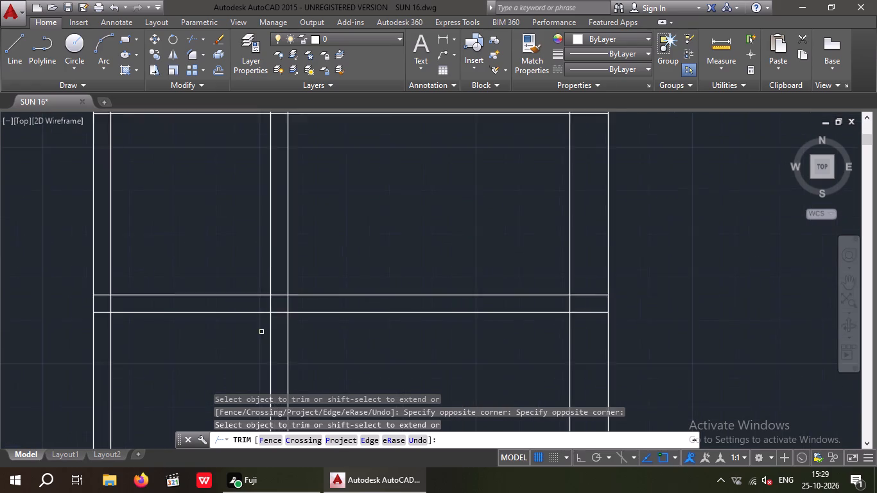
scroll(261, 333, up, 1)
drag(360, 320, 261, 340)
click(248, 346)
scroll(250, 345, down, 3)
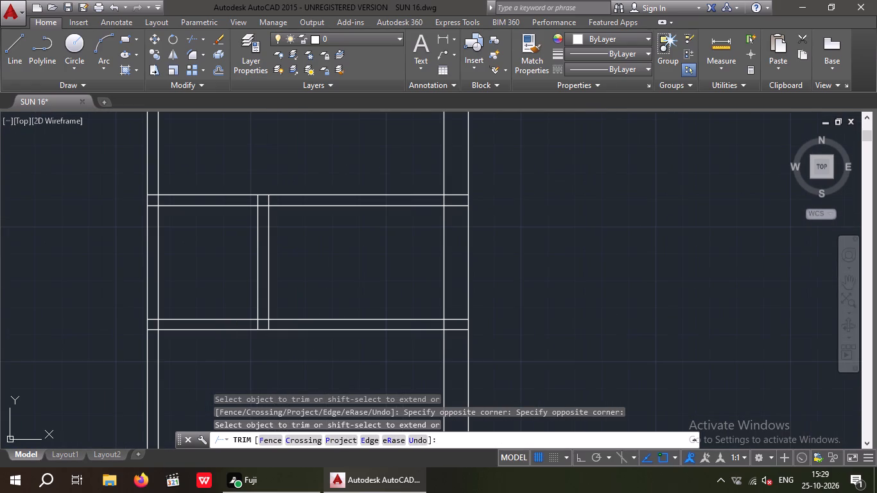
Trim both lines of the small middle room's lower wall between the left interior wall and the new partition.
drag(230, 352, 211, 334)
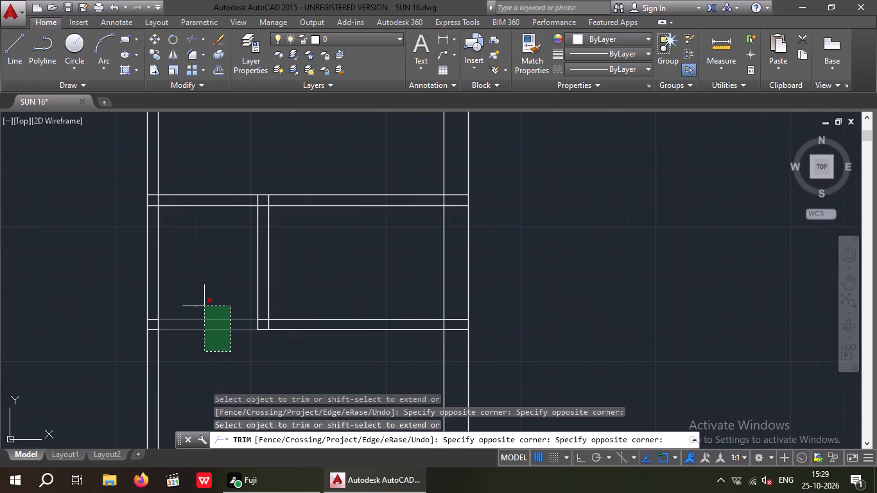
click(204, 306)
key(Escape)
Offset the bottom line of the wall above the small middle room 6" downward as a door jamb line.
scroll(151, 324, up, 4)
scroll(159, 334, down, 3)
middle_drag(195, 325, 205, 365)
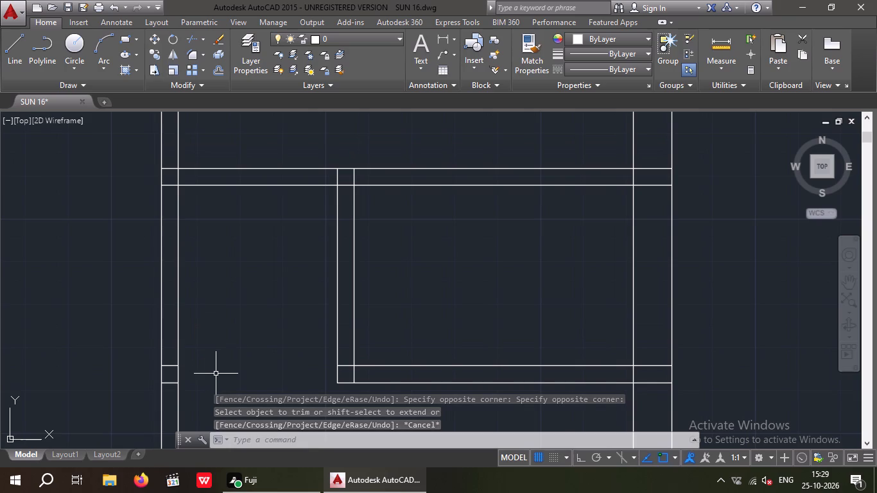
key(o)
key(Return)
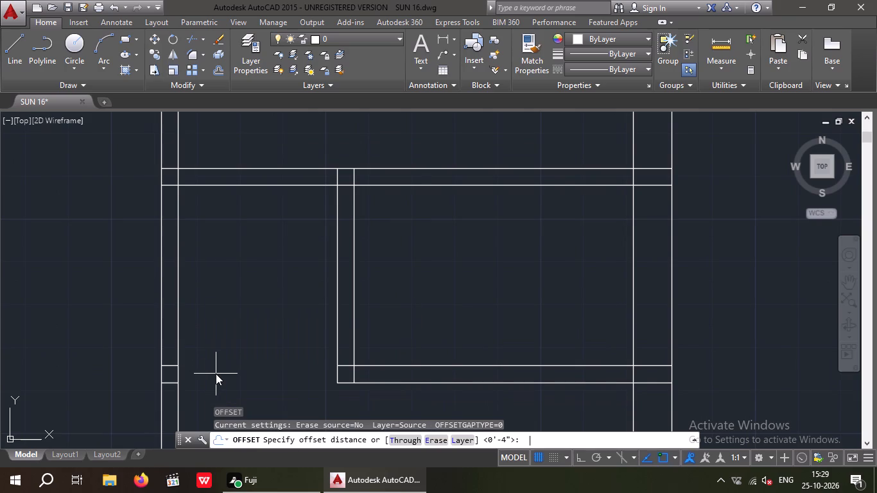
key(6)
key(shift+quotedbl)
key(Return)
scroll(182, 198, up, 1)
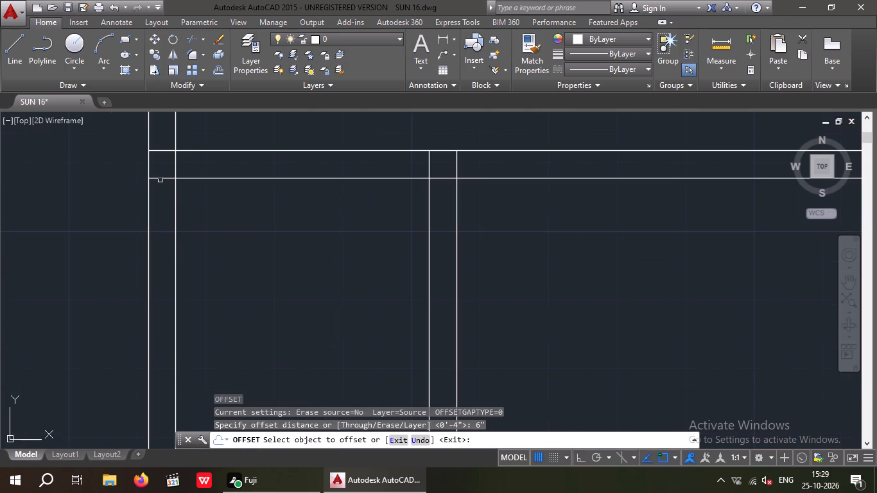
drag(161, 177, 165, 189)
click(165, 209)
key(Escape)
key(Escape)
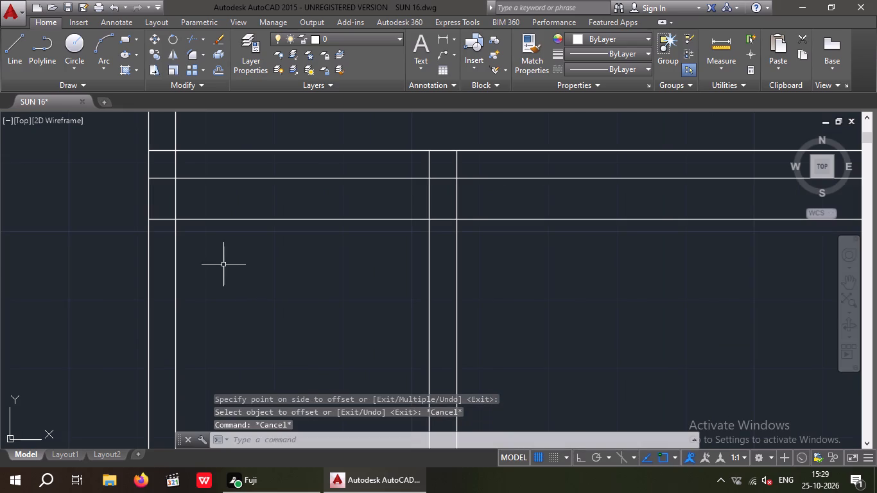
Trim the new jamb line so it stays only within the left interior wall's thickness.
key(t)
key(r)
key(space)
key(space)
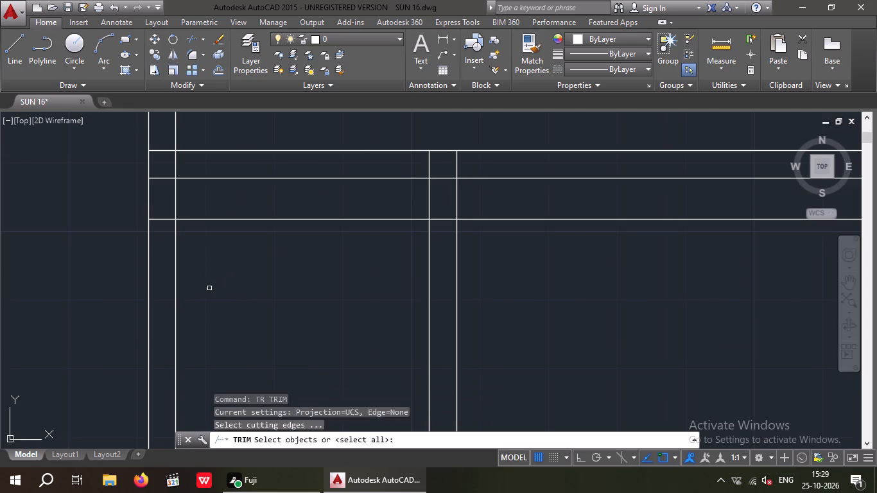
middle_drag(202, 250, 435, 300)
scroll(438, 300, up, 2)
middle_drag(433, 293, 621, 360)
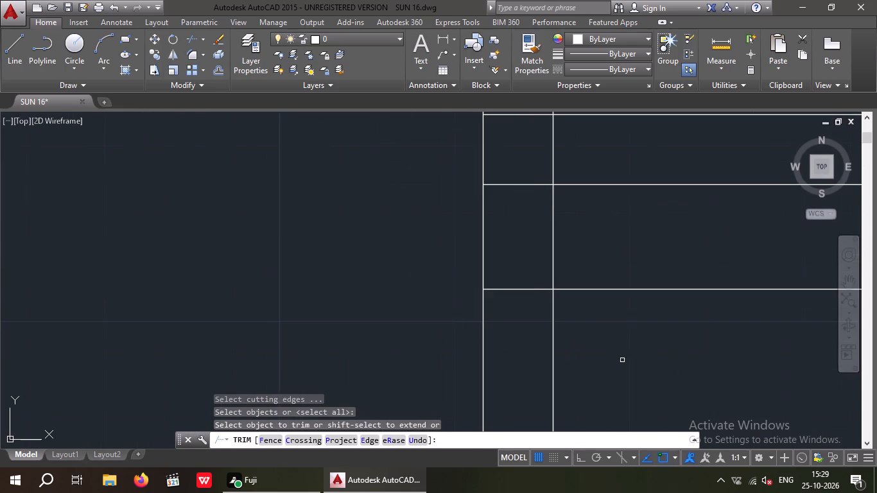
scroll(625, 350, up, 2)
drag(620, 354, 579, 284)
click(514, 166)
scroll(512, 198, down, 6)
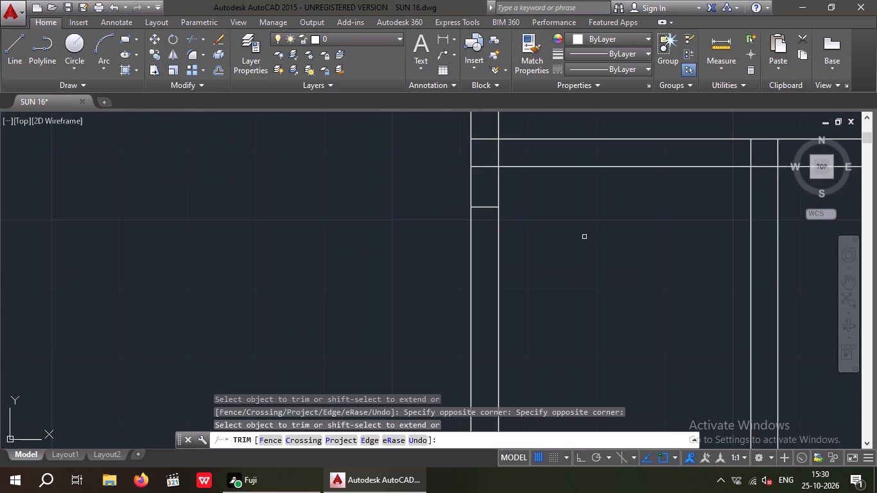
middle_drag(584, 237, 389, 260)
scroll(438, 245, down, 3)
scroll(409, 275, up, 3)
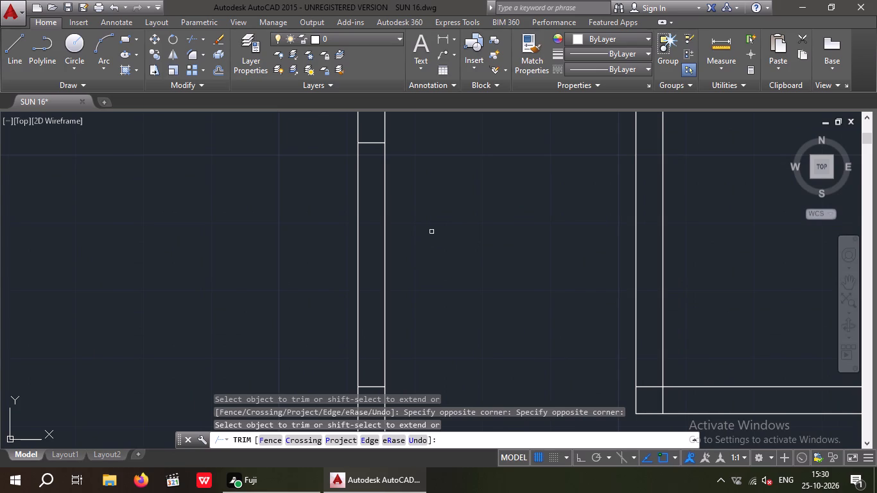
key(Escape)
key(Escape)
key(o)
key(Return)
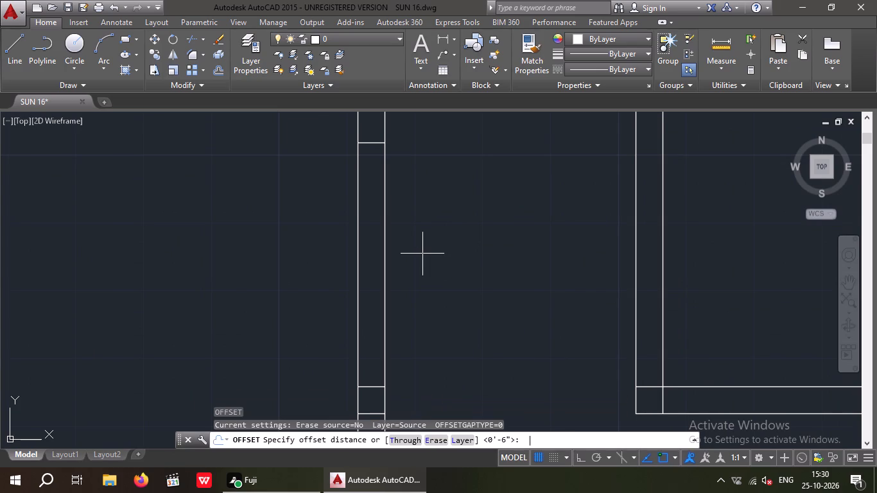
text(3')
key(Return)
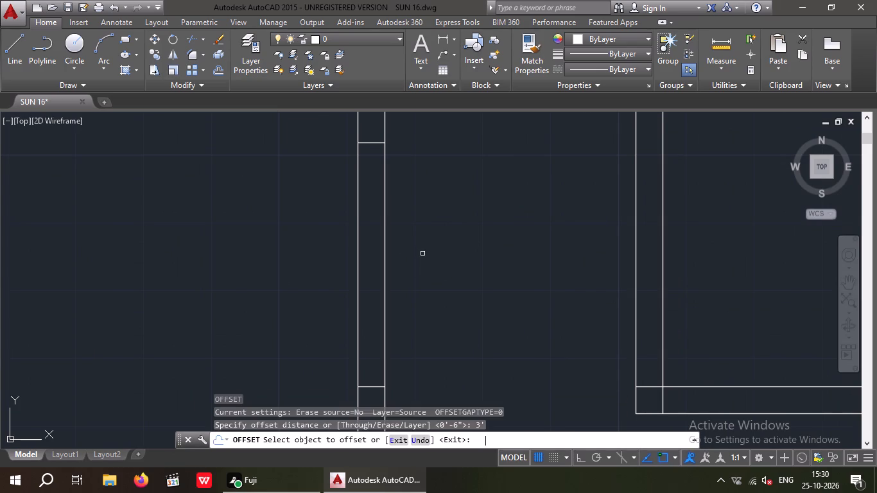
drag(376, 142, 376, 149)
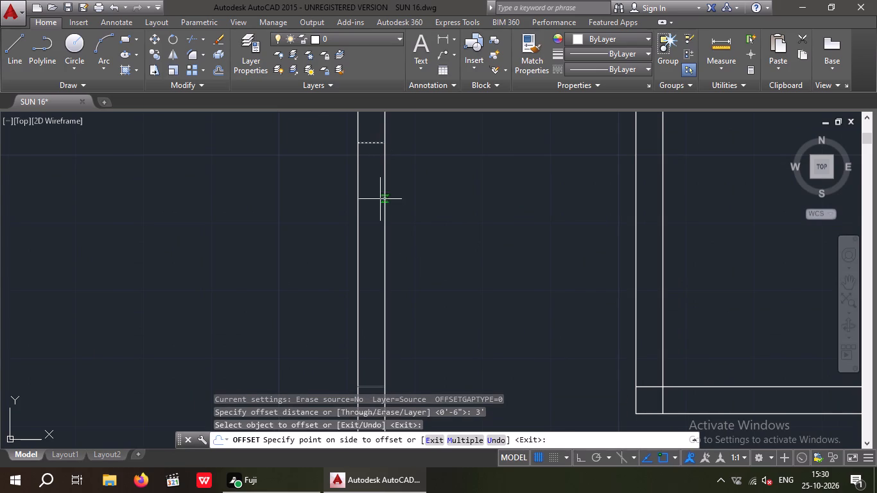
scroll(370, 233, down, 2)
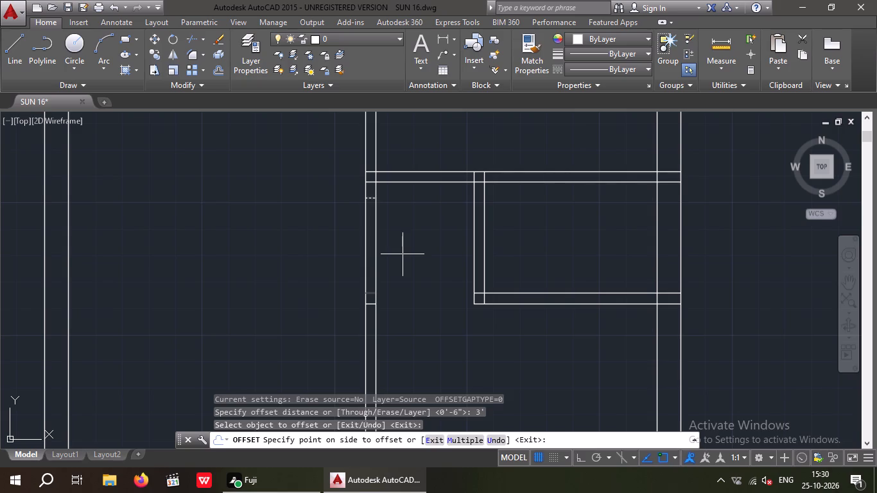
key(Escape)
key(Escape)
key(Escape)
Trim both lines of the left interior wall between the jamb line and the lower wall end to open a doorway.
text(TR)
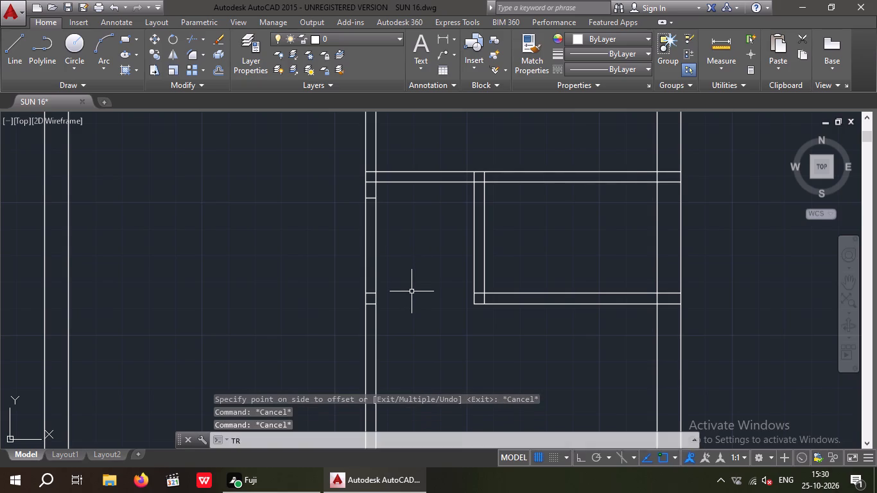
key(space)
key(space)
drag(396, 229, 365, 254)
click(343, 263)
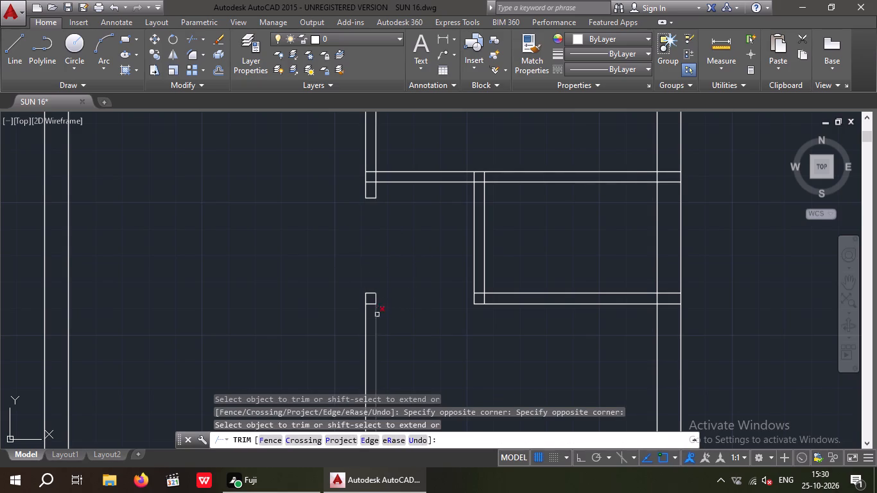
key(Escape)
Delete the leftover second cross line just below the doorway's lower jamb in the left interior wall.
scroll(371, 308, up, 4)
drag(372, 308, 356, 292)
click(347, 257)
key(Delete)
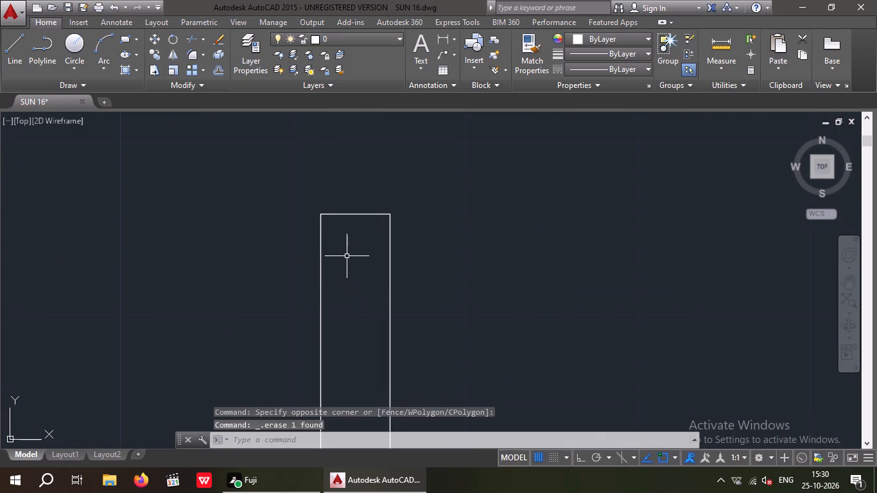
Offset the short partition's right line 6" into the small room for a door jamb.
scroll(349, 263, down, 4)
middle_drag(379, 269, 386, 323)
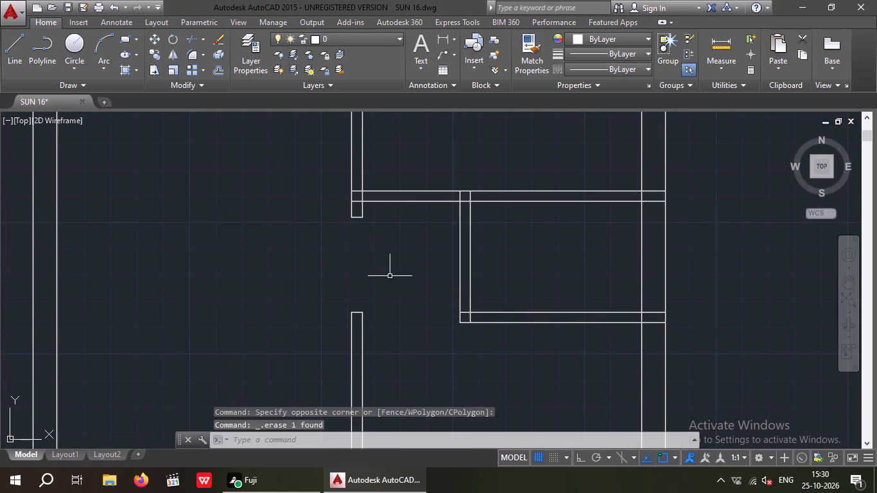
middle_drag(398, 277, 388, 300)
key(Escape)
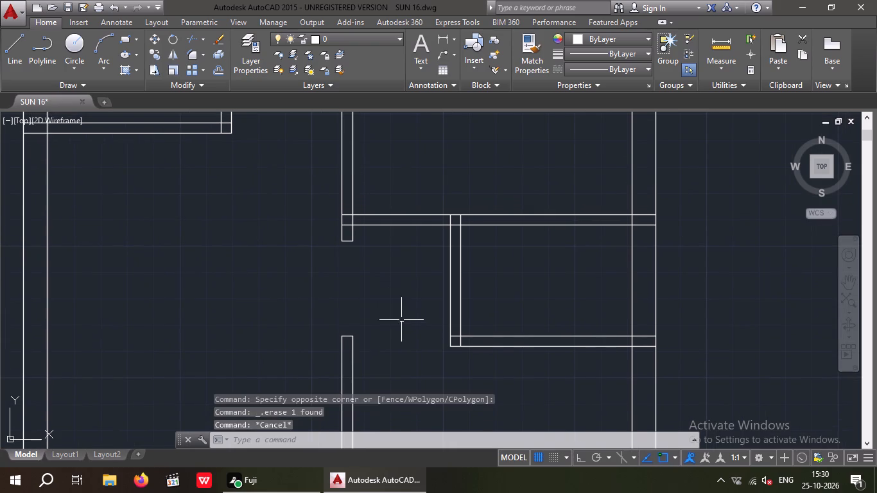
key(o)
key(Return)
text(6")
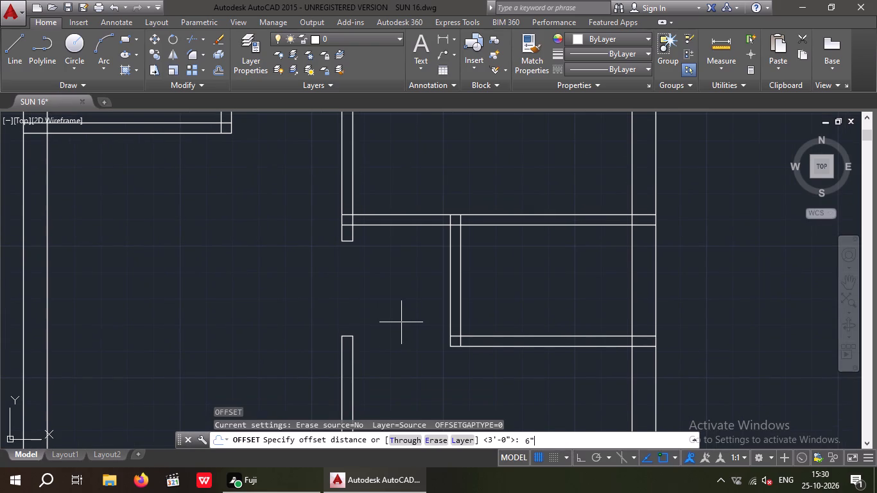
key(Return)
drag(461, 307, 462, 307)
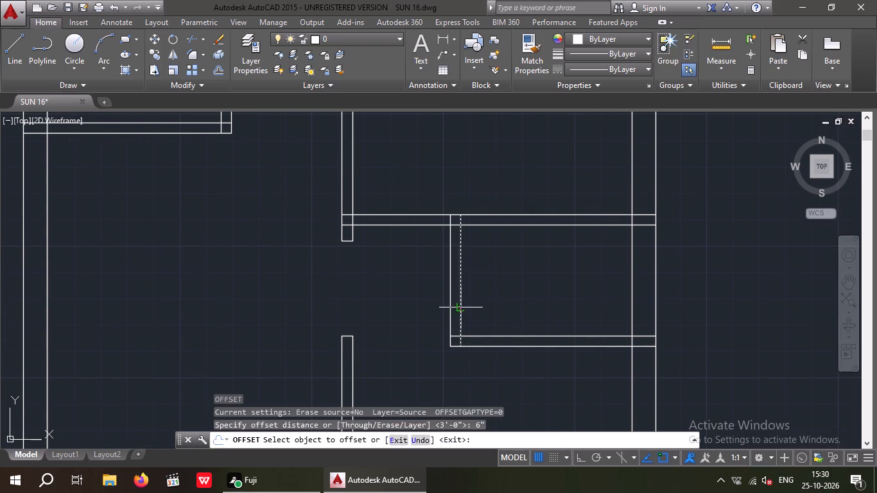
drag(462, 307, 474, 305)
click(503, 298)
key(Escape)
key(Escape)
Offset the new vertical jamb line 2'6" toward the right outer wall to set the door width.
key(o)
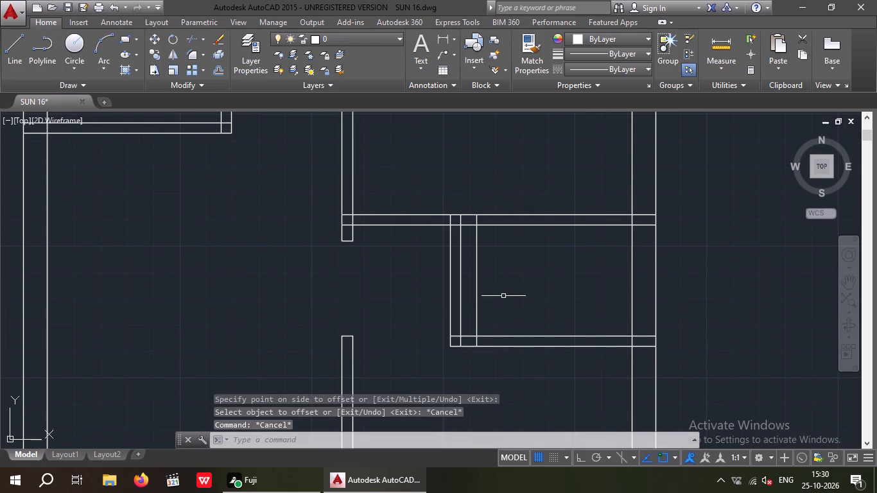
key(Return)
key(2)
text('6)
key(shift+quotedbl)
key(Return)
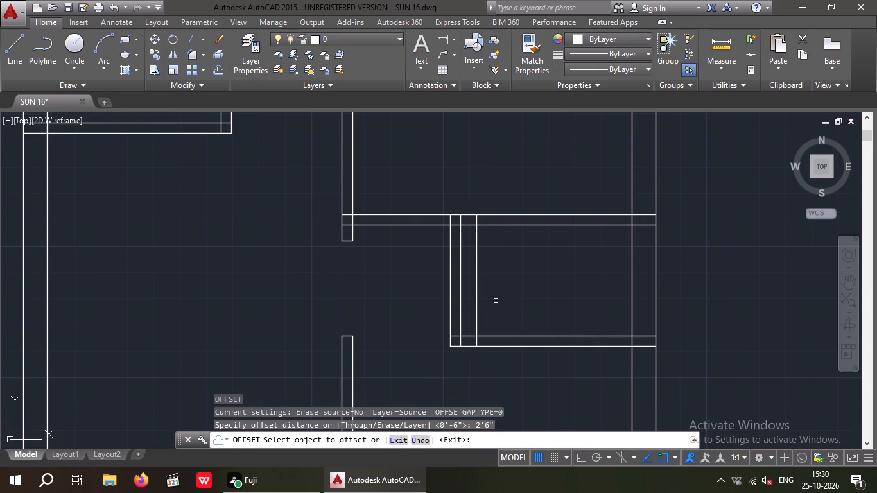
scroll(491, 305, up, 2)
click(455, 320)
scroll(505, 312, down, 1)
click(506, 311)
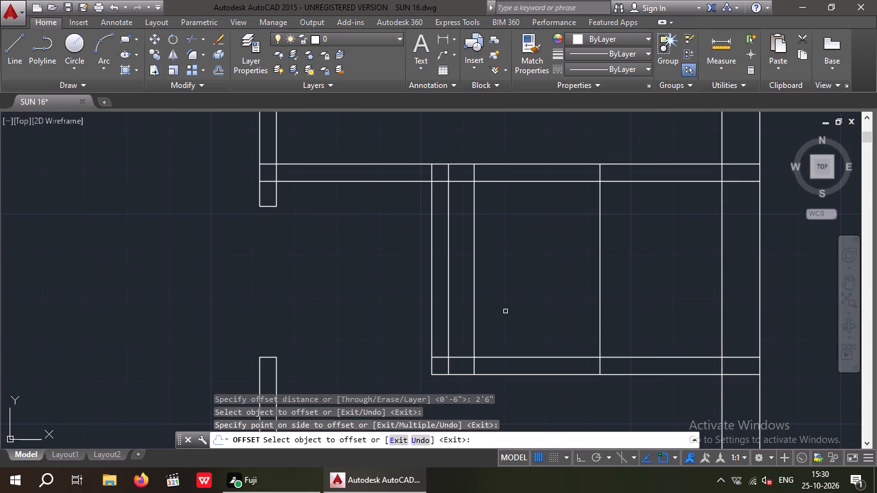
key(Escape)
key(Escape)
key(Escape)
Trim the vertical line ends inside the upper wall and open its junction with the short partition.
text(TR)
key(space)
key(space)
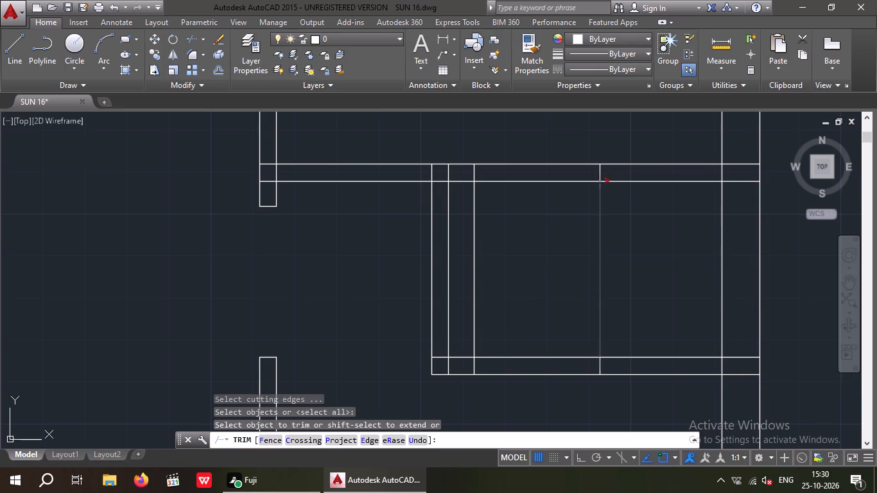
scroll(599, 176, up, 2)
drag(609, 165, 581, 167)
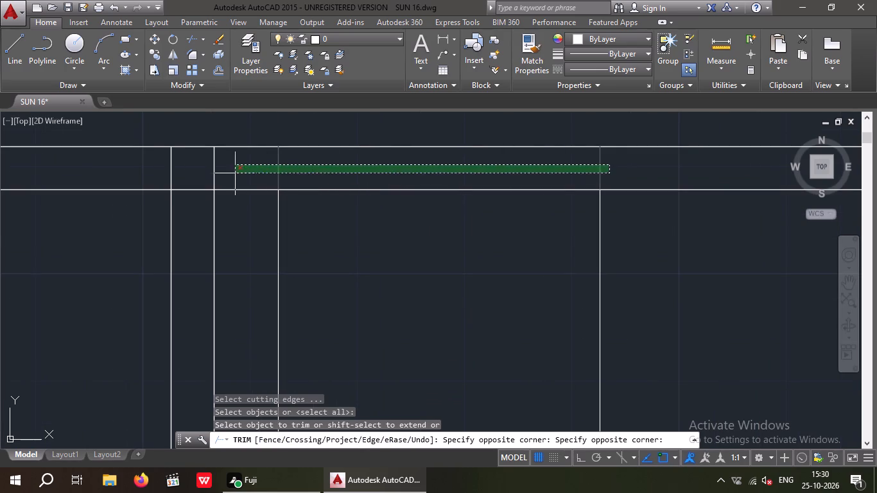
click(150, 173)
click(194, 189)
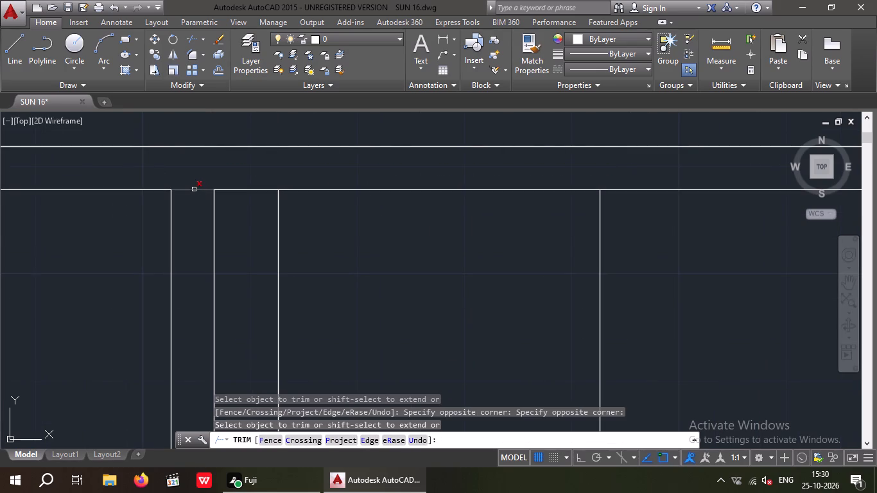
Trim both door offset lines across the small room, keeping only the jambs within the lower wall.
drag(653, 261, 525, 279)
click(262, 289)
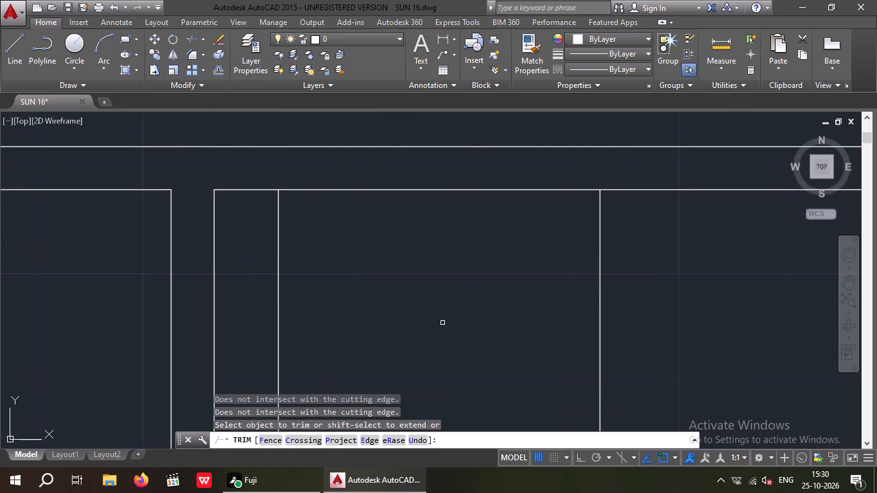
scroll(530, 313, down, 2)
middle_drag(512, 340, 492, 282)
drag(562, 271, 474, 297)
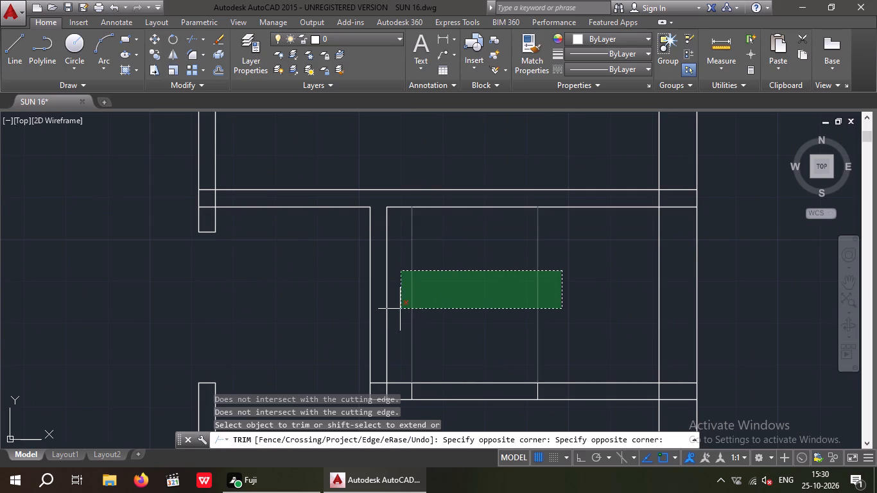
click(400, 309)
Trim the lower wall's two lines between the jambs to open the small room's doorway.
drag(478, 410, 462, 365)
click(459, 350)
middle_drag(460, 359, 434, 296)
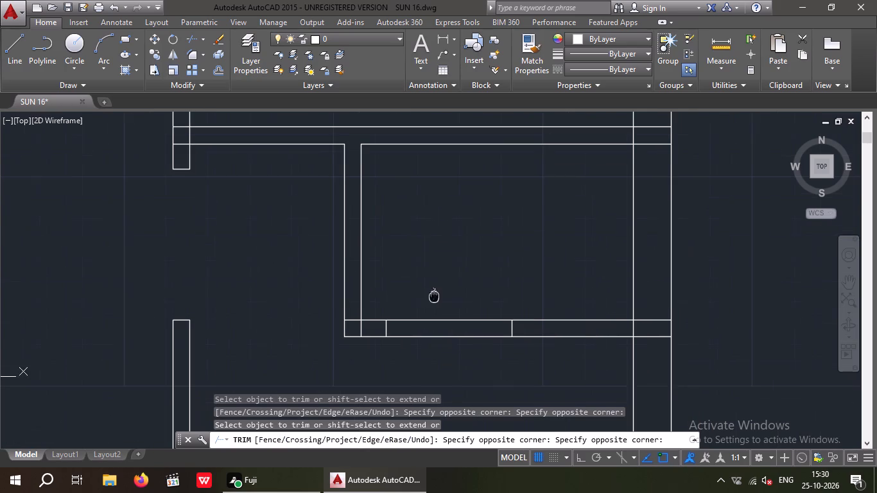
middle_drag(434, 296, 433, 293)
click(441, 343)
Trim the overlapping lines at the corner where the short partition meets the small room's lower wall.
scroll(340, 320, up, 4)
drag(467, 332, 433, 356)
click(432, 356)
drag(429, 353, 392, 275)
scroll(389, 273, down, 2)
click(389, 273)
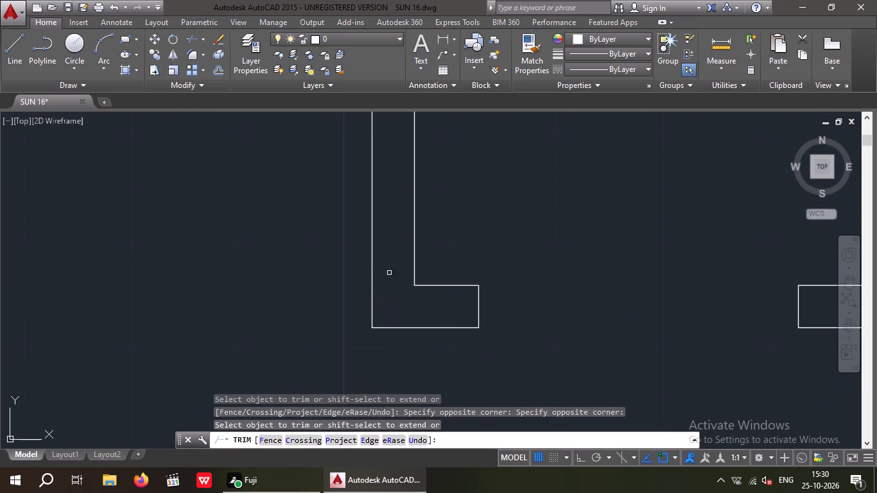
Trim the overlapping lines where the small room's upper and lower walls meet the right outer wall.
scroll(390, 272, down, 4)
middle_drag(424, 300, 356, 311)
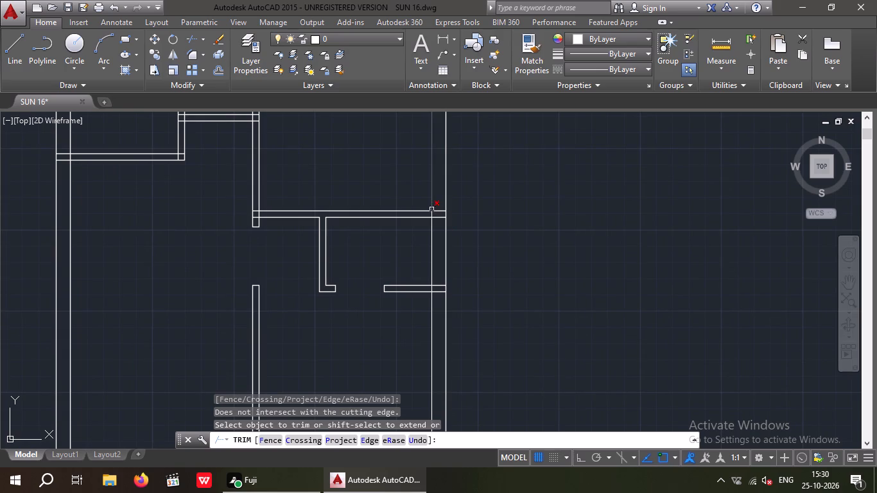
scroll(433, 215, up, 4)
drag(473, 254, 467, 222)
drag(456, 162, 456, 168)
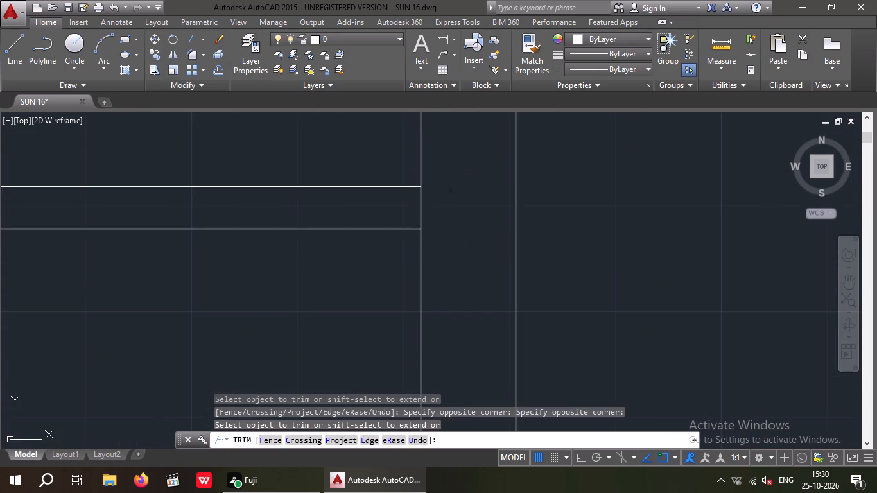
drag(453, 190, 425, 206)
click(413, 203)
scroll(424, 193, down, 4)
scroll(425, 269, up, 3)
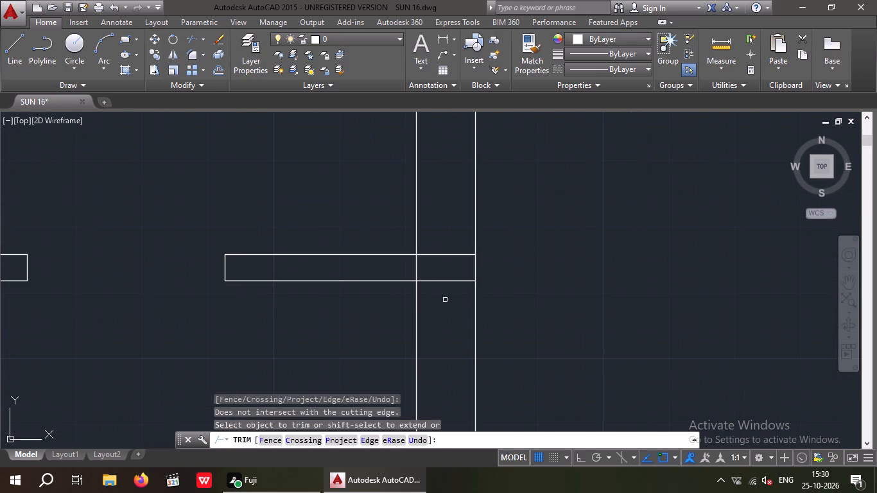
drag(447, 300, 447, 264)
click(445, 225)
drag(440, 258, 413, 272)
click(411, 271)
scroll(421, 243, down, 5)
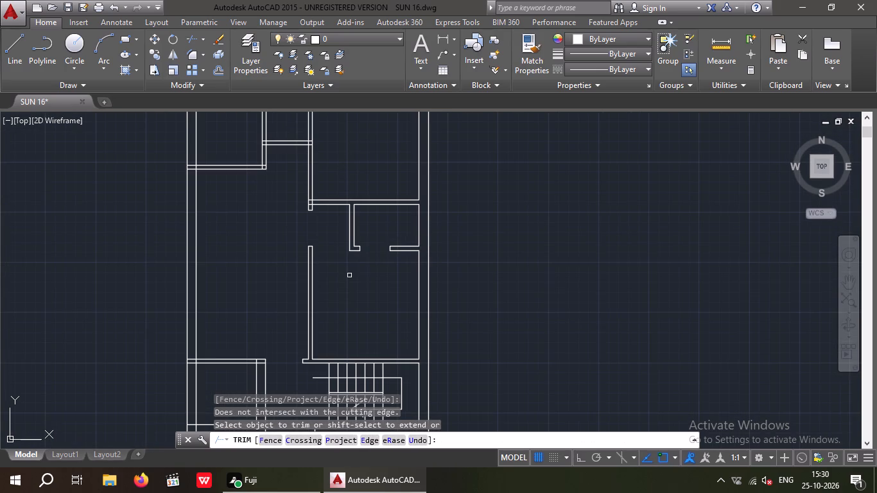
Offset the upper line of the small room's upper wall 6" upward into the top-right room.
middle_drag(367, 277, 381, 279)
scroll(323, 200, up, 4)
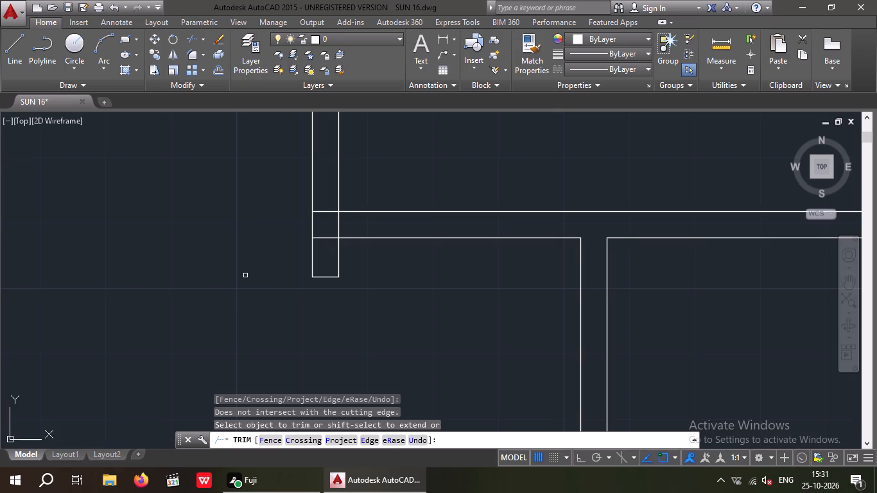
scroll(207, 291, down, 2)
middle_drag(201, 314, 201, 330)
key(Escape)
key(Escape)
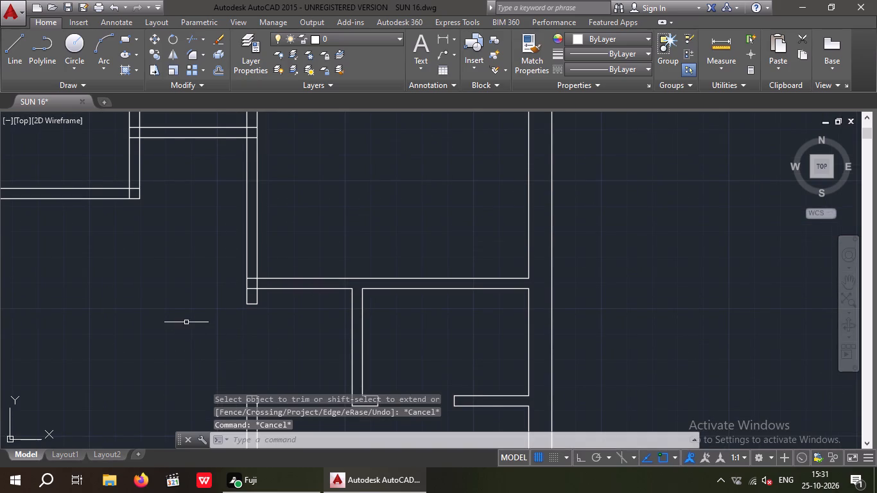
key(o)
key(Return)
key(6)
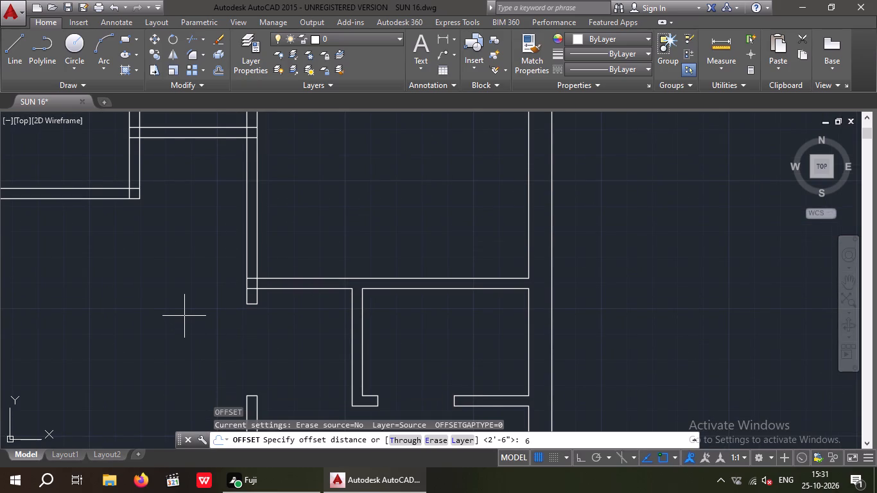
key(shift+quotedbl)
key(Return)
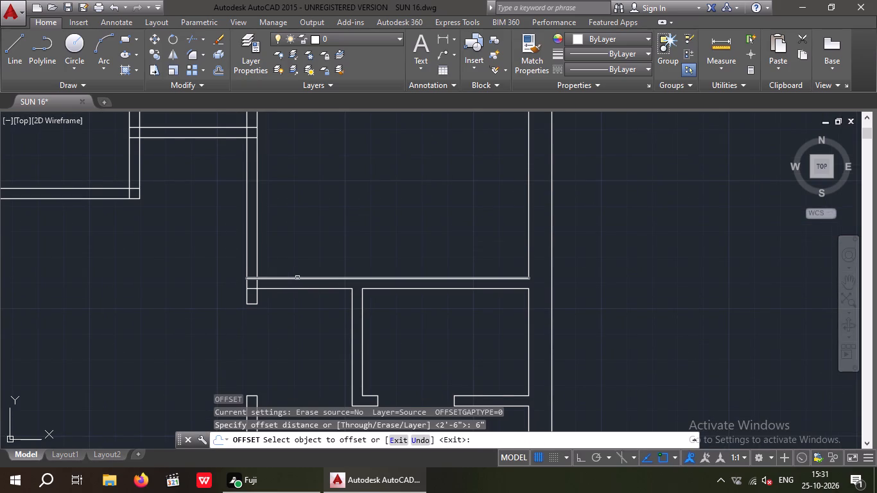
drag(297, 278, 297, 270)
click(297, 244)
key(Escape)
key(Escape)
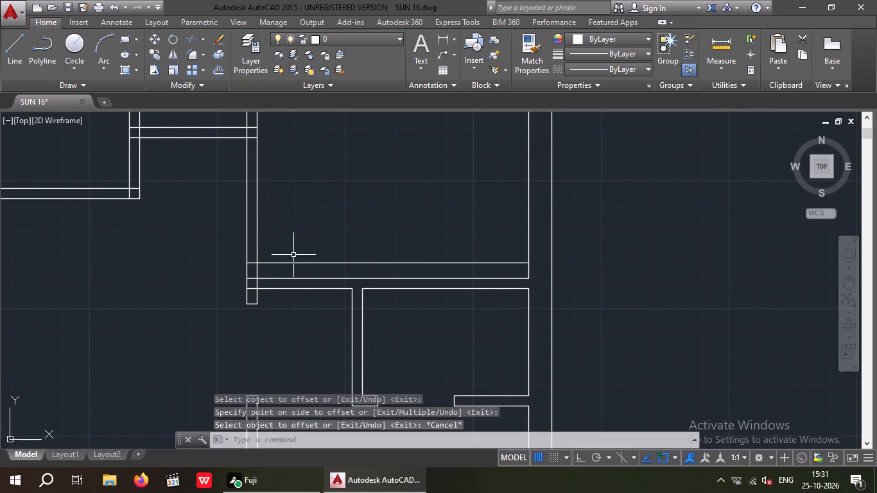
Offset that new line 3' further upward to mark the top-right room's door width.
key(o)
key(Return)
key(3)
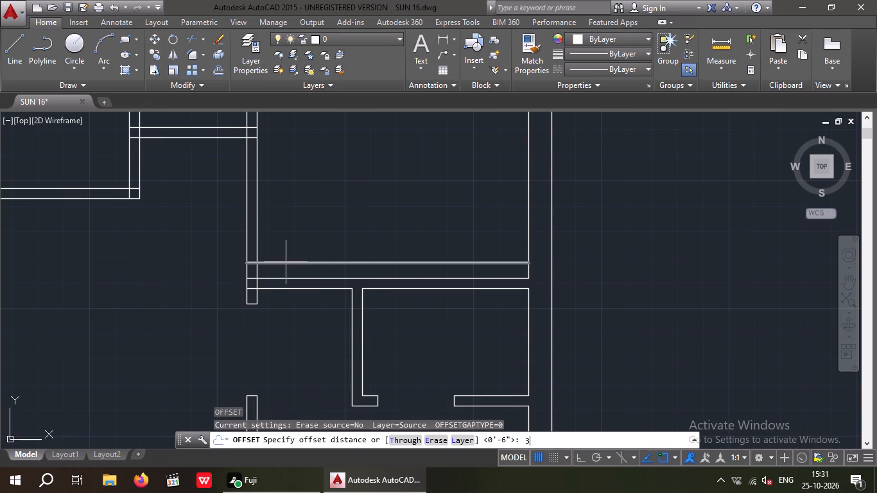
key(apostrophe)
key(Return)
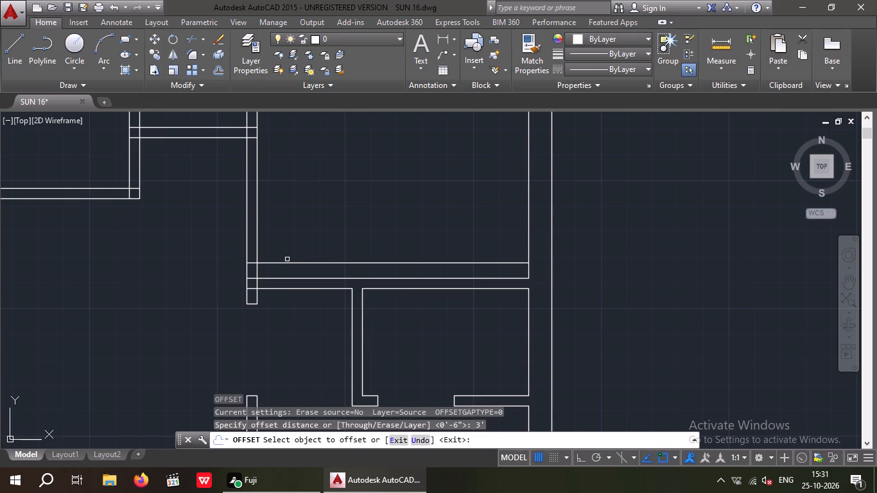
drag(284, 263, 287, 250)
click(288, 235)
key(Escape)
key(Escape)
key(Escape)
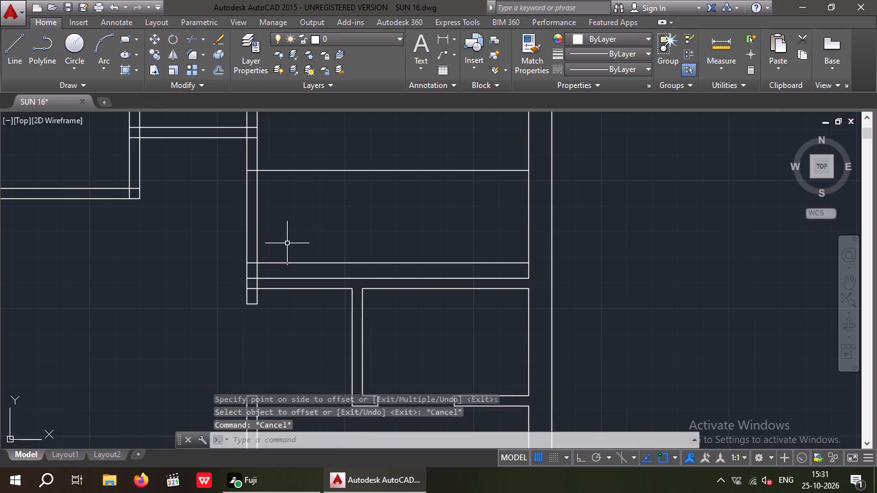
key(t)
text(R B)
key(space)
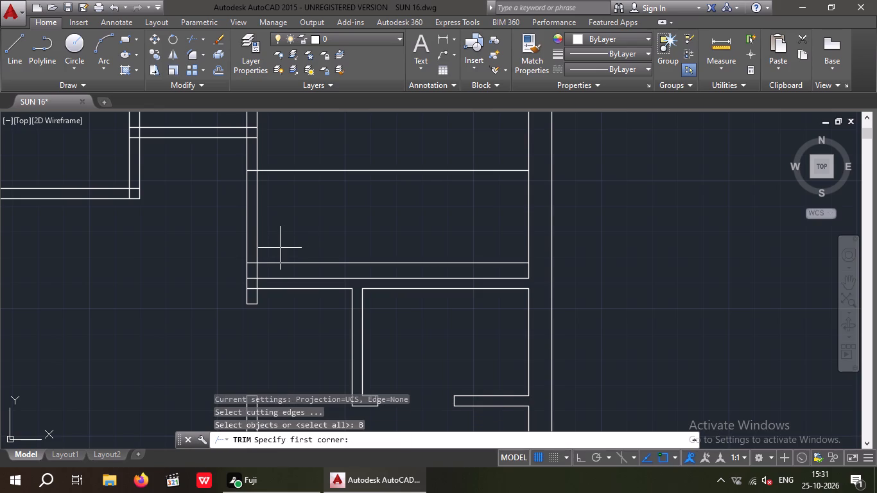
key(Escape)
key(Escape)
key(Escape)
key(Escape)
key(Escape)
Trim the two offset lines across the top-right room and the central wall between them to open the 3' doorway.
text(TR)
key(space)
key(space)
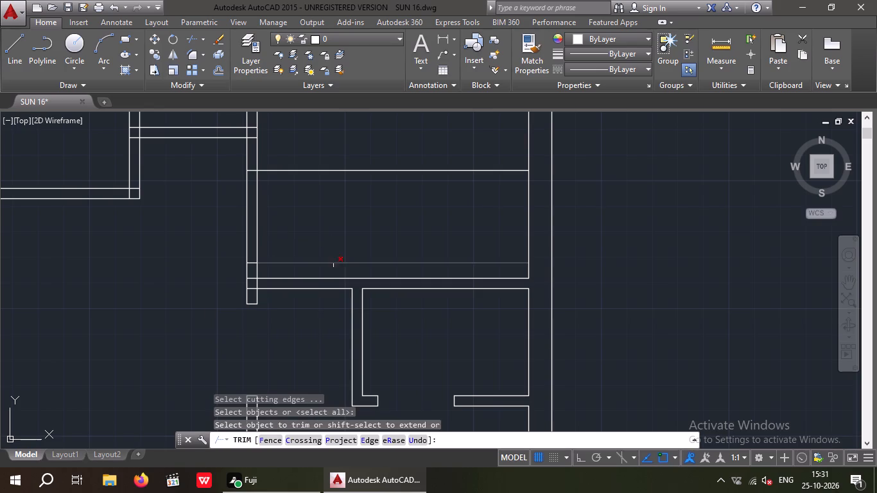
drag(336, 271, 329, 256)
click(311, 160)
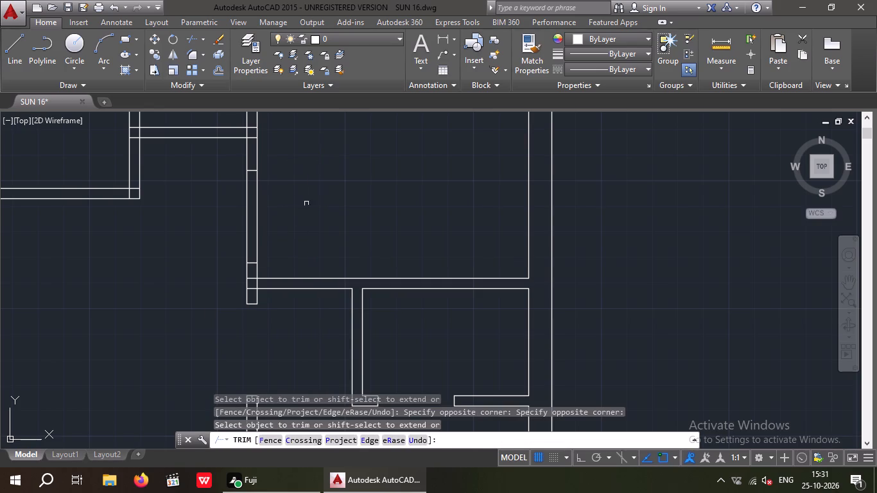
drag(306, 203, 254, 227)
drag(230, 229, 241, 227)
Trim the overlapping lines where the small room's upper wall meets the central wall.
scroll(248, 287, up, 4)
drag(270, 314, 271, 314)
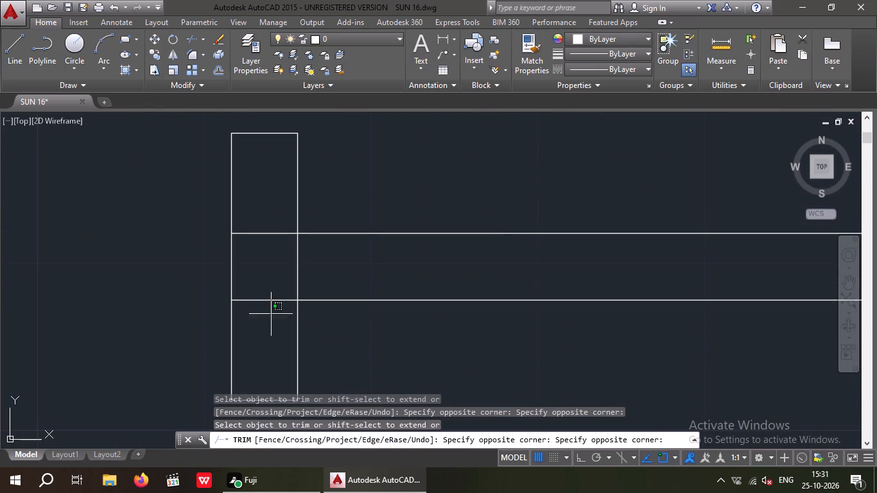
drag(271, 314, 270, 280)
click(274, 214)
drag(334, 258, 288, 277)
click(284, 278)
Offset the upper line of the short cross wall between the left partition and the central wall 6" upward.
scroll(288, 250, down, 4)
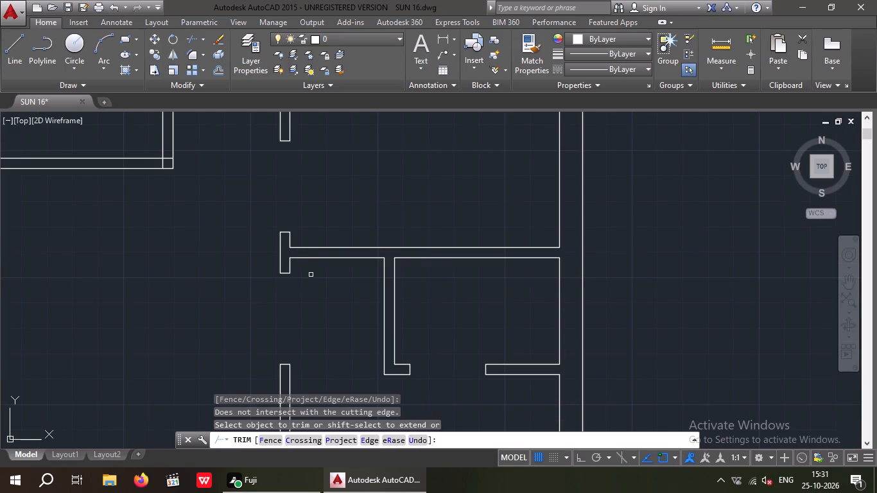
middle_drag(310, 277, 322, 229)
scroll(327, 223, down, 2)
middle_drag(334, 254, 347, 230)
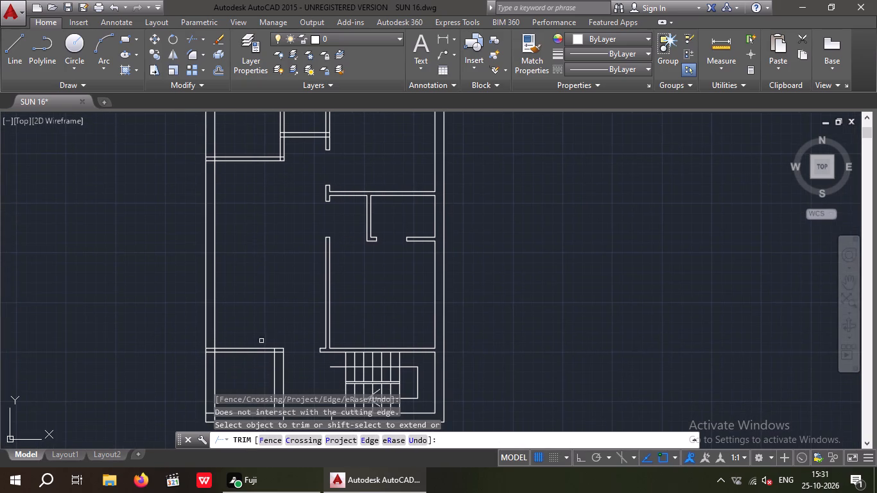
middle_drag(263, 316, 301, 277)
middle_drag(283, 308, 273, 347)
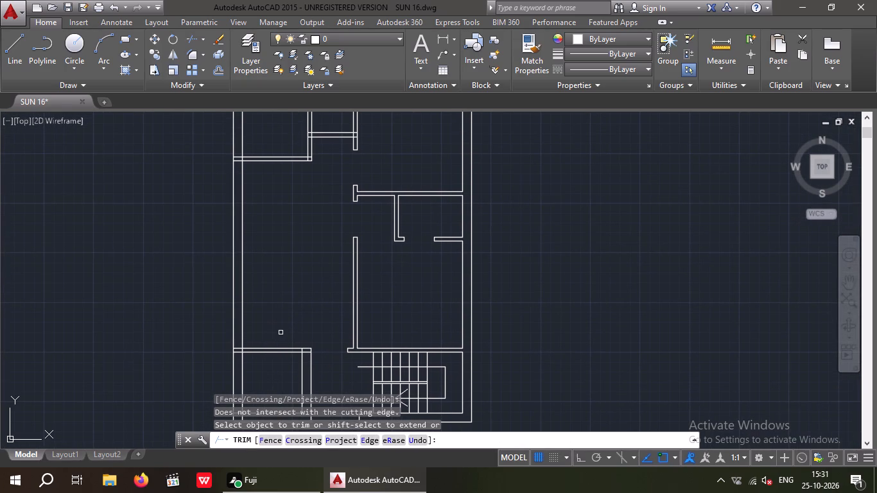
middle_drag(308, 272, 299, 325)
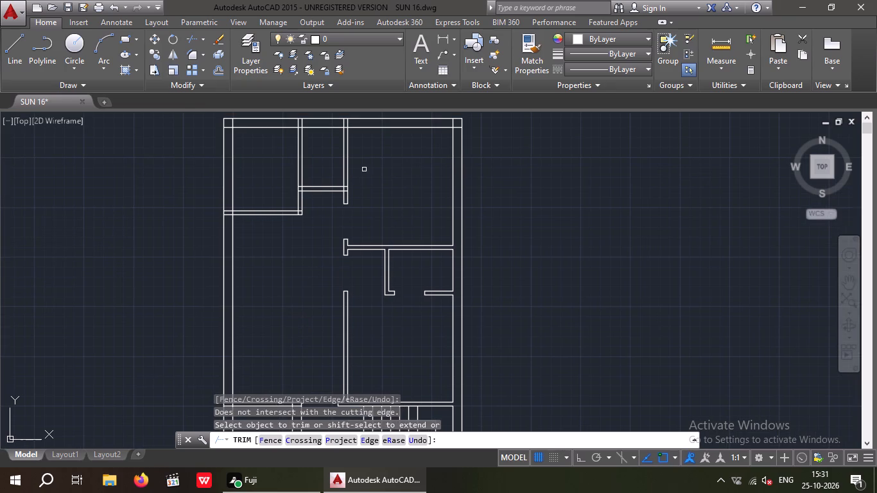
key(Escape)
key(Escape)
key(Escape)
key(o)
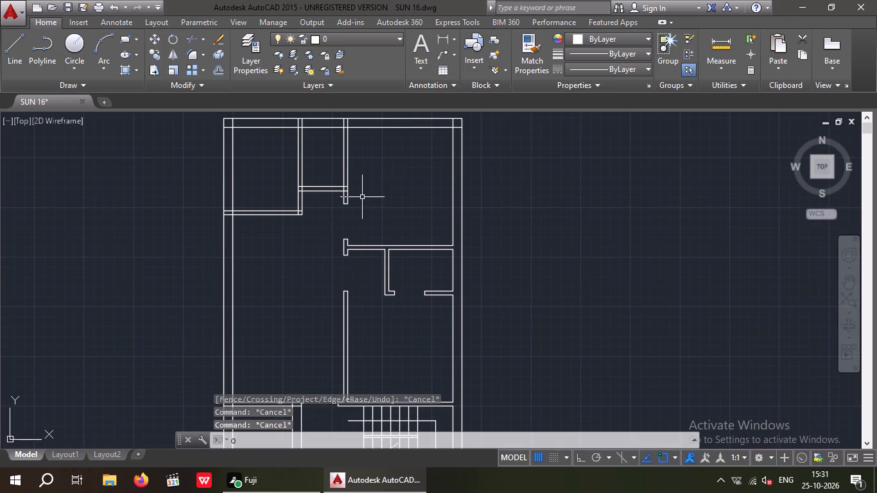
key(Return)
key(6)
key(shift+quotedbl)
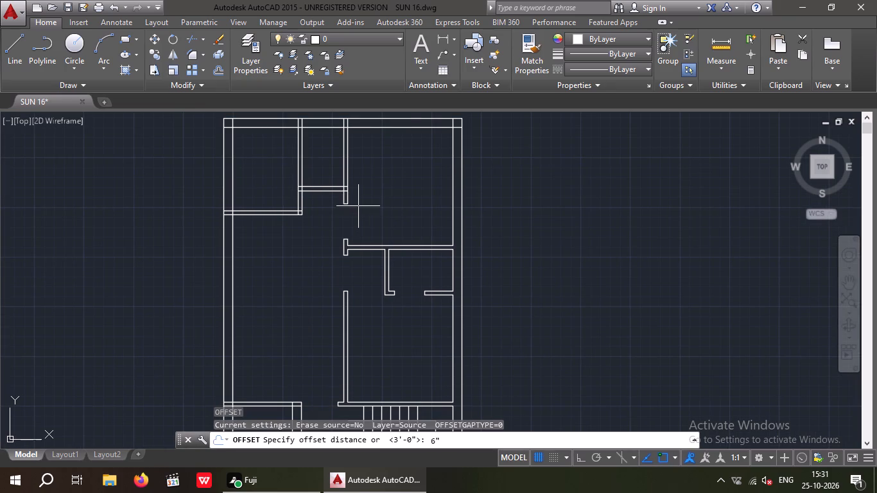
key(Return)
middle_drag(331, 184, 326, 225)
scroll(323, 221, up, 3)
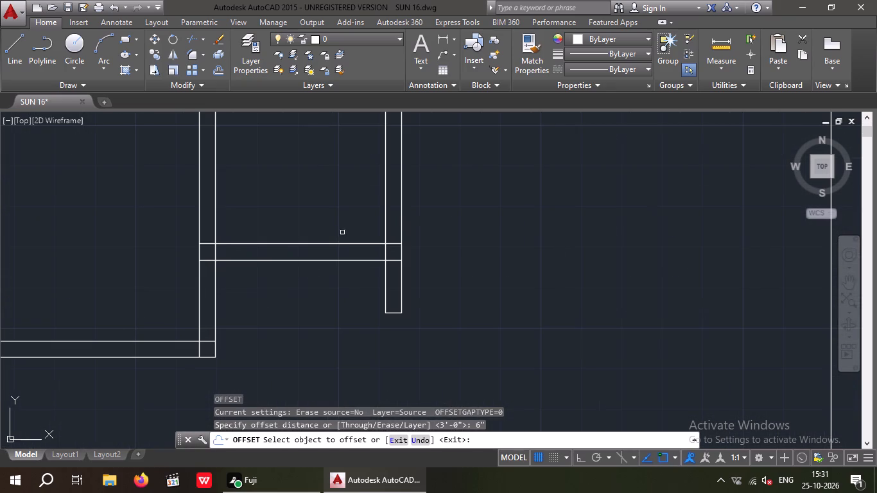
drag(342, 243, 340, 231)
click(339, 211)
middle_drag(340, 206, 347, 261)
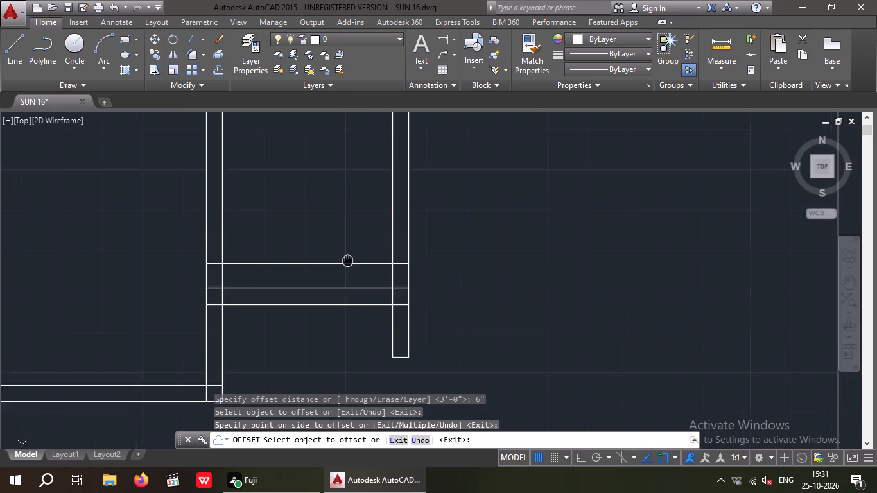
middle_drag(347, 261, 347, 285)
key(Escape)
key(Escape)
Offset the new line above the short cross wall 2'6" further upward to mark the door width.
key(o)
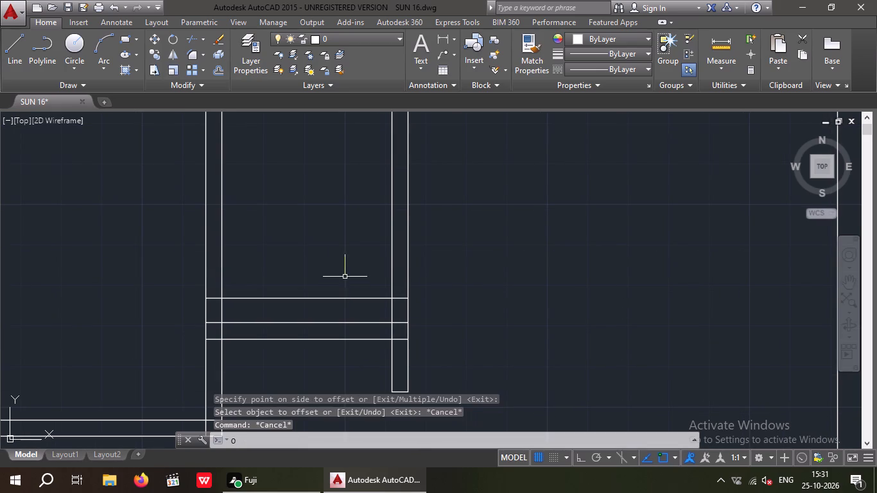
key(Return)
key(2)
key(apostrophe)
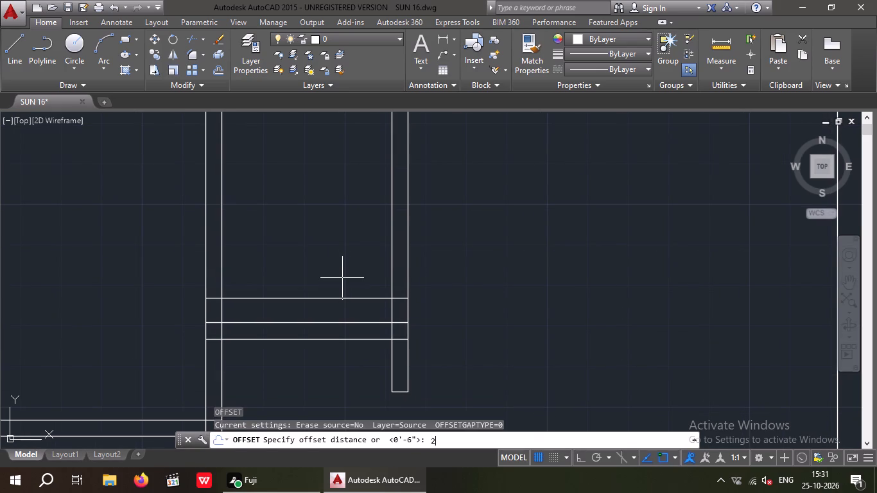
key(6)
key(shift+quotedbl)
key(Return)
drag(356, 298, 356, 292)
click(356, 266)
key(Escape)
key(Escape)
key(Escape)
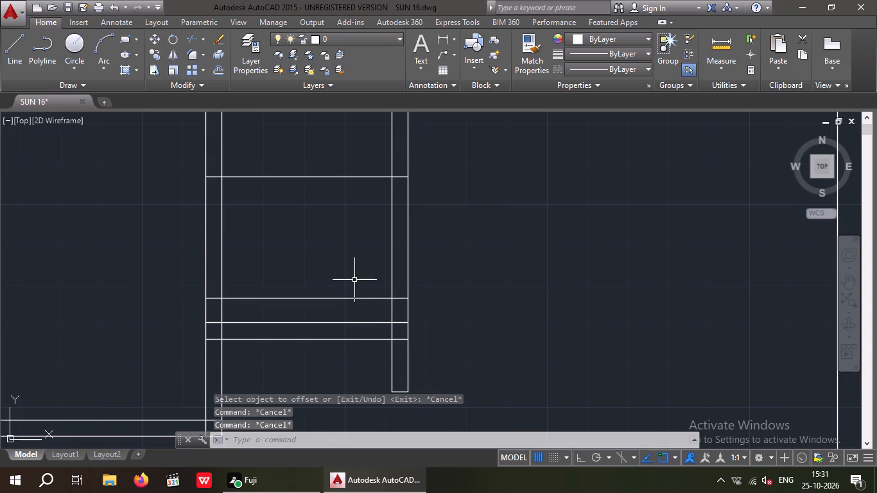
Trim both offset lines back to jambs and cut the central wall between them to open the 2'6" doorway.
key(t)
key(r)
key(space)
key(space)
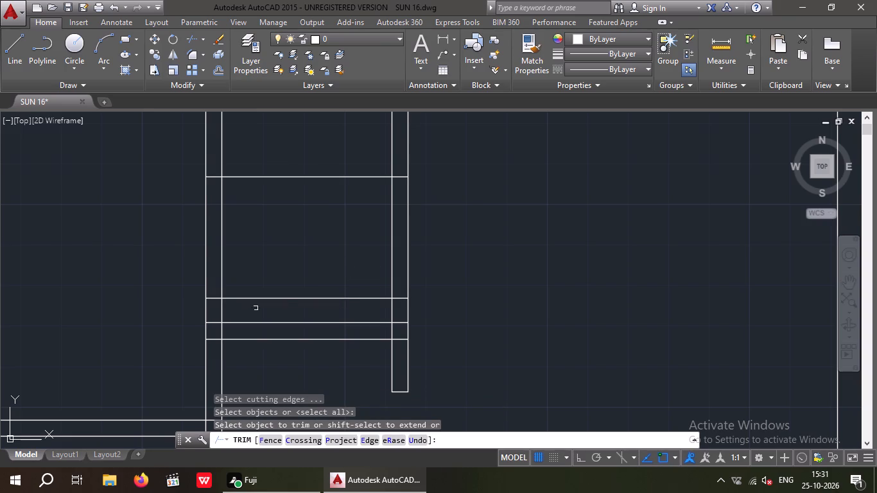
click(218, 300)
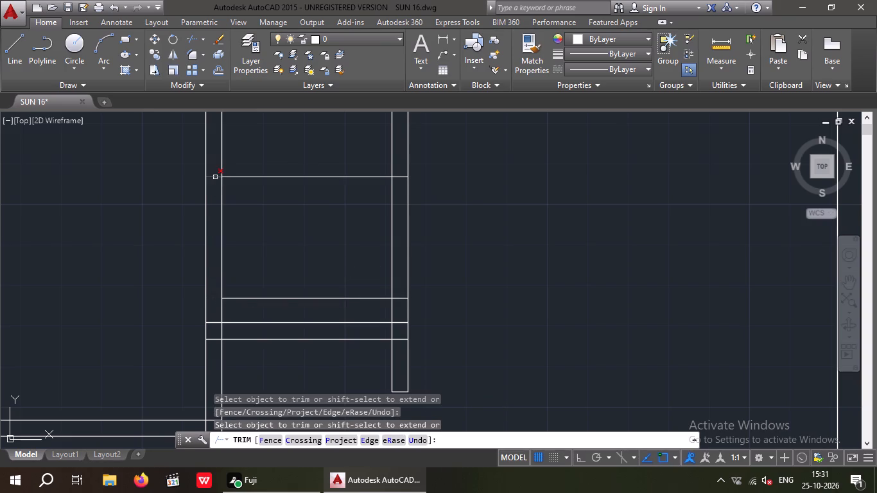
click(215, 177)
drag(322, 312, 313, 294)
drag(282, 153, 284, 160)
drag(455, 210, 363, 260)
click(357, 257)
Trim the overlapping lines where the short cross wall meets the central wall.
scroll(404, 335, up, 3)
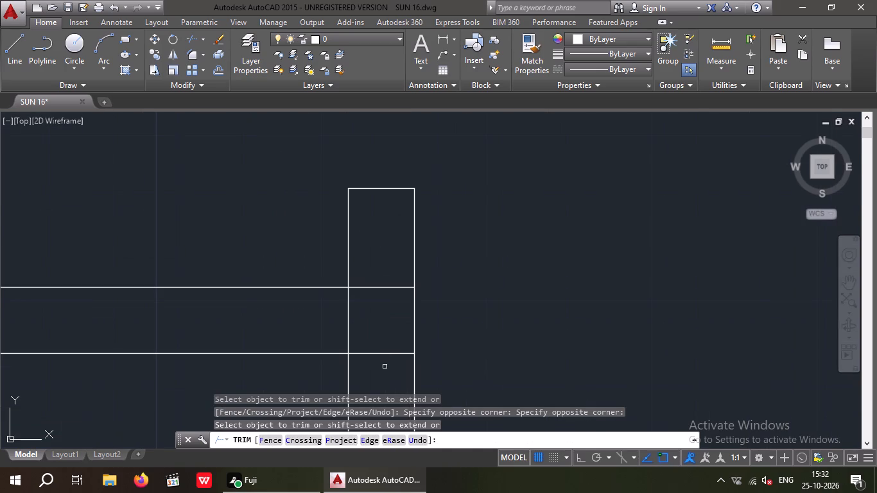
drag(385, 368, 379, 332)
drag(374, 261, 374, 266)
drag(373, 299, 332, 317)
click(332, 317)
Trim the overlapping lines where the short cross wall meets the left partition.
scroll(338, 302, down, 2)
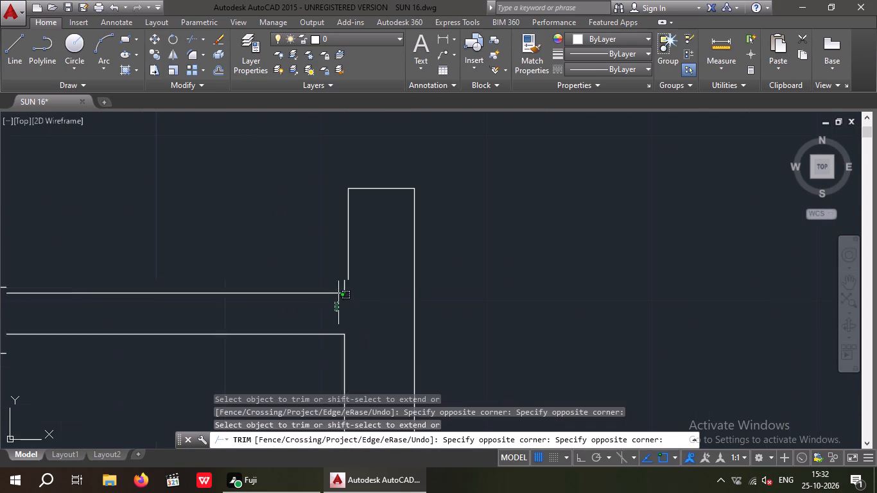
scroll(338, 302, down, 2)
scroll(252, 306, up, 3)
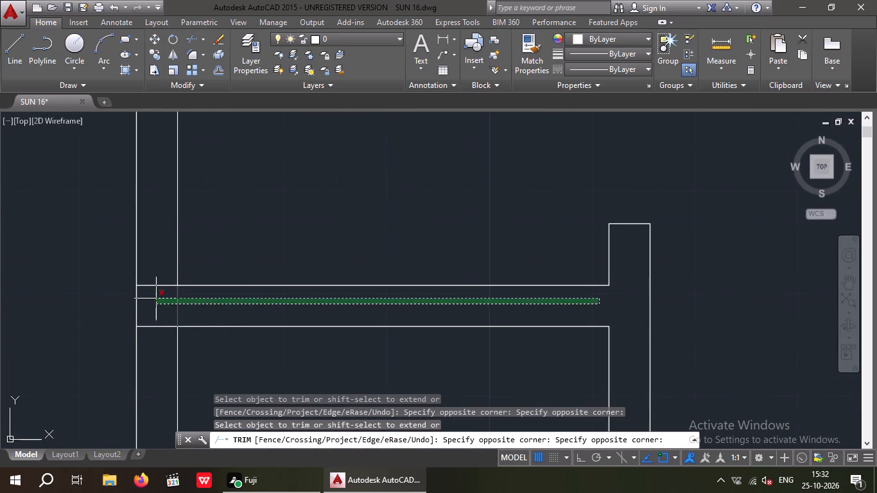
click(166, 300)
drag(166, 302, 161, 291)
click(160, 274)
drag(162, 341, 158, 318)
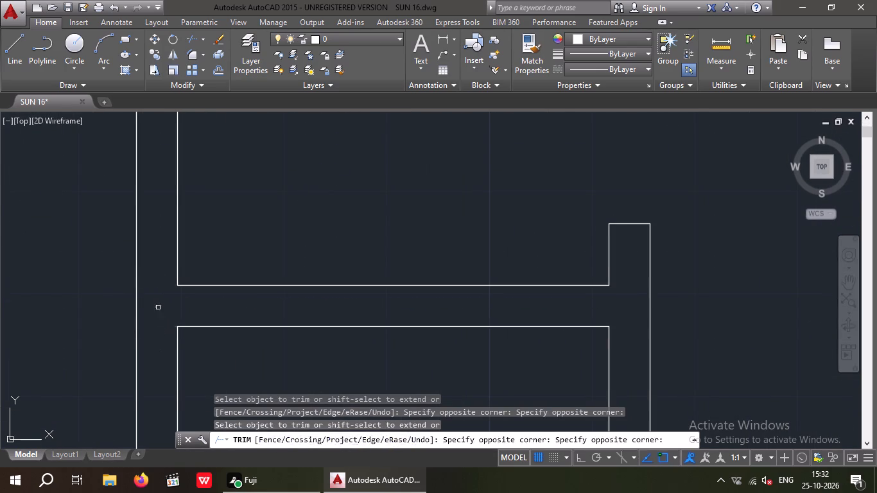
click(158, 307)
Trim the overlapping inner wall lines at the plan's top-right outer corner.
scroll(169, 274, down, 4)
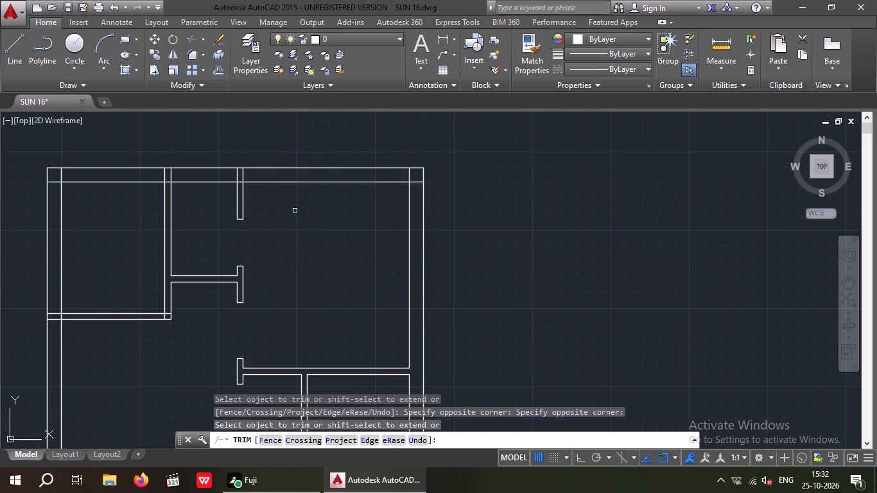
scroll(408, 175, up, 3)
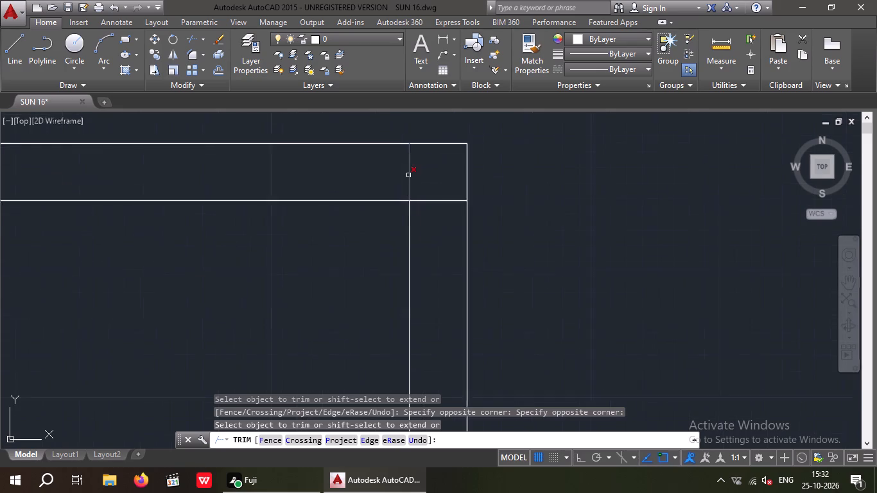
scroll(408, 175, up, 1)
drag(442, 243, 435, 223)
click(432, 192)
drag(455, 171, 333, 199)
click(333, 191)
Trim the overlapping lines where the central wall meets the plan's top outer wall.
scroll(357, 169, down, 2)
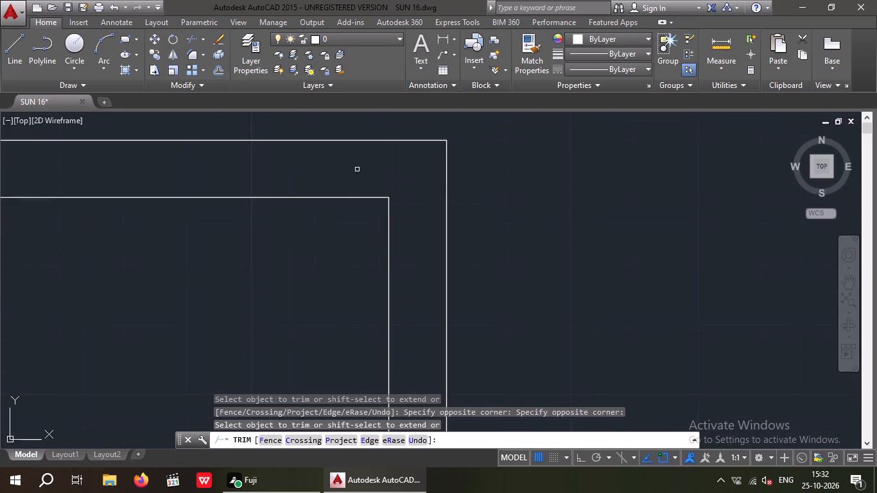
scroll(356, 170, down, 2)
middle_drag(271, 240, 344, 263)
scroll(254, 197, up, 4)
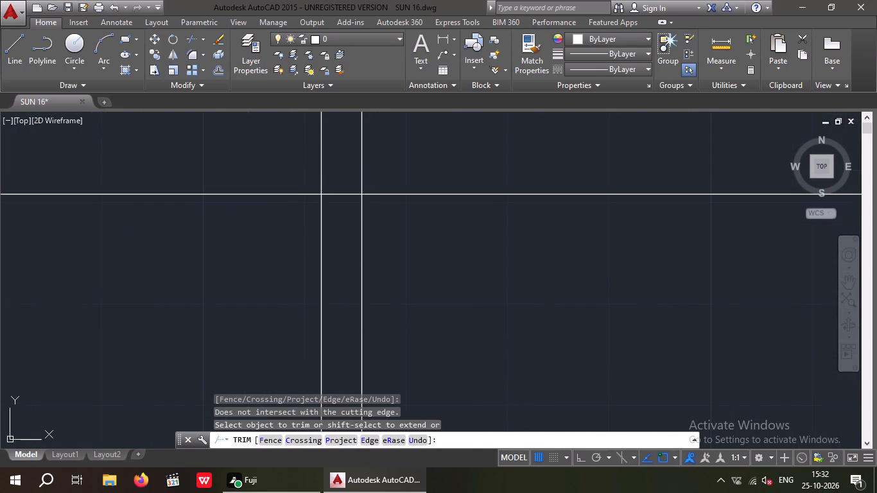
drag(421, 149, 330, 159)
middle_drag(295, 168, 313, 216)
click(304, 211)
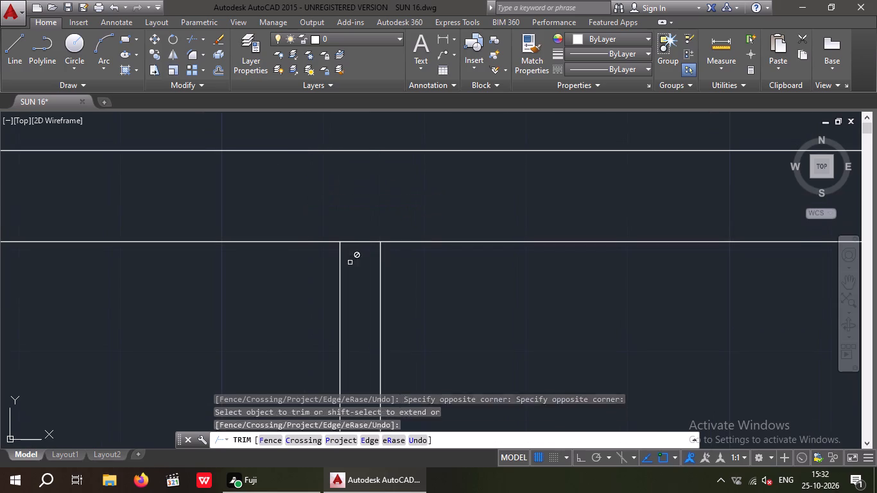
drag(363, 259, 357, 241)
click(355, 220)
Trim the overlapping lines where the left partition meets the plan's top outer wall.
scroll(358, 217, down, 3)
scroll(237, 208, up, 3)
drag(318, 202, 234, 214)
drag(229, 214, 236, 219)
drag(277, 293, 257, 248)
click(256, 236)
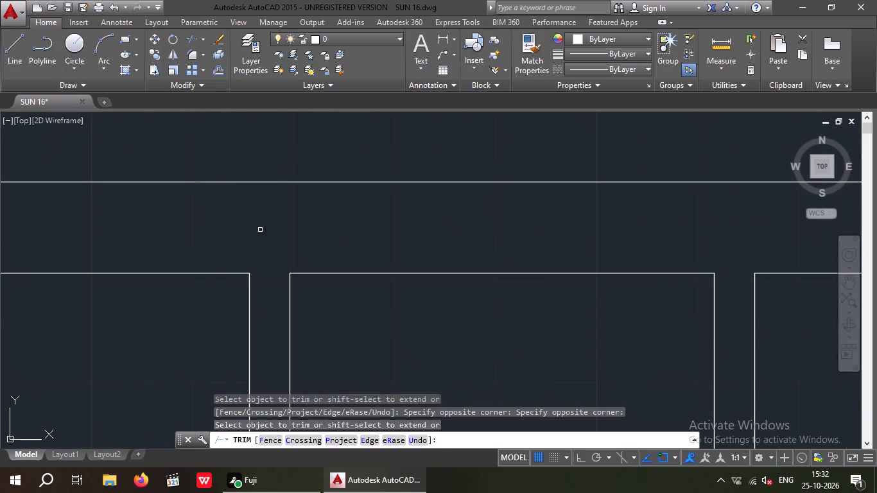
scroll(261, 232, down, 4)
middle_drag(290, 320, 315, 293)
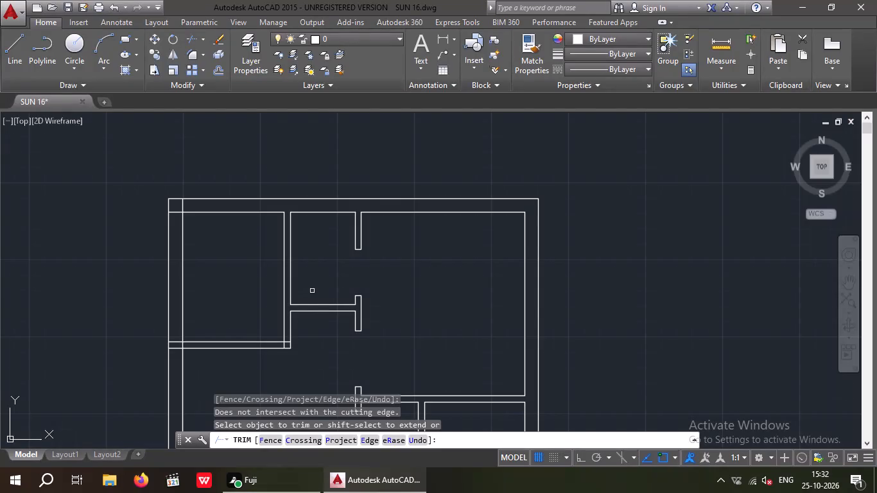
key(Escape)
key(Escape)
Offset the left partition's left face 3' into the top-left room.
key(o)
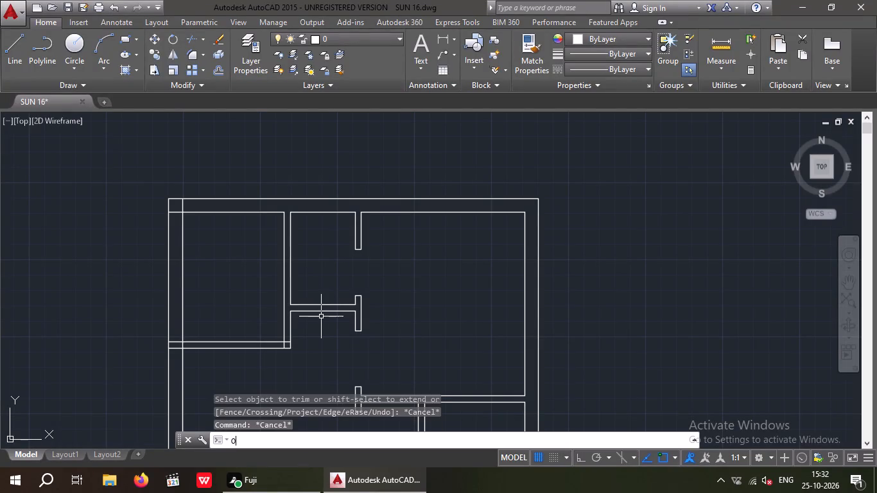
key(Return)
key(3)
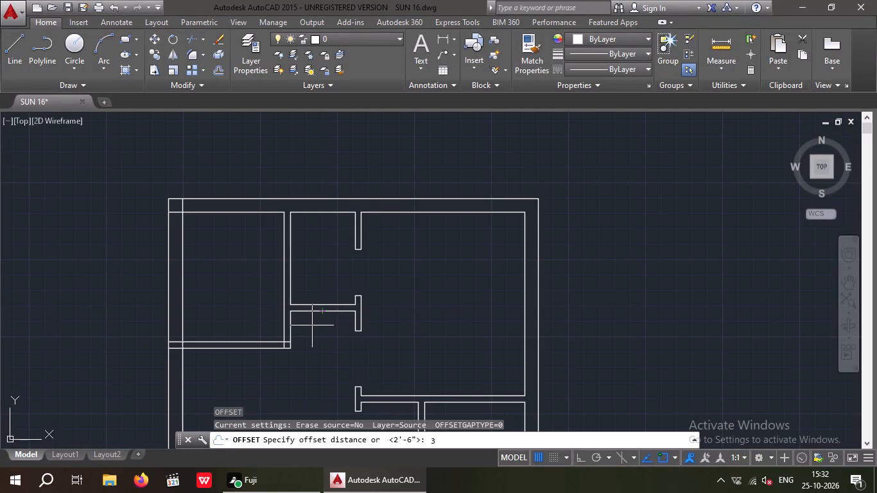
key(apostrophe)
key(6)
key(BackSpace)
key(Return)
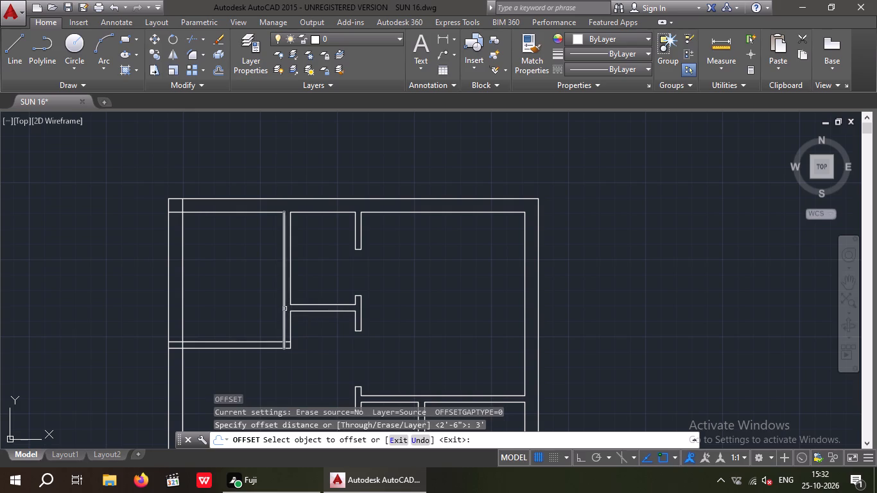
drag(284, 309, 248, 319)
click(247, 319)
key(Escape)
key(Escape)
key(Escape)
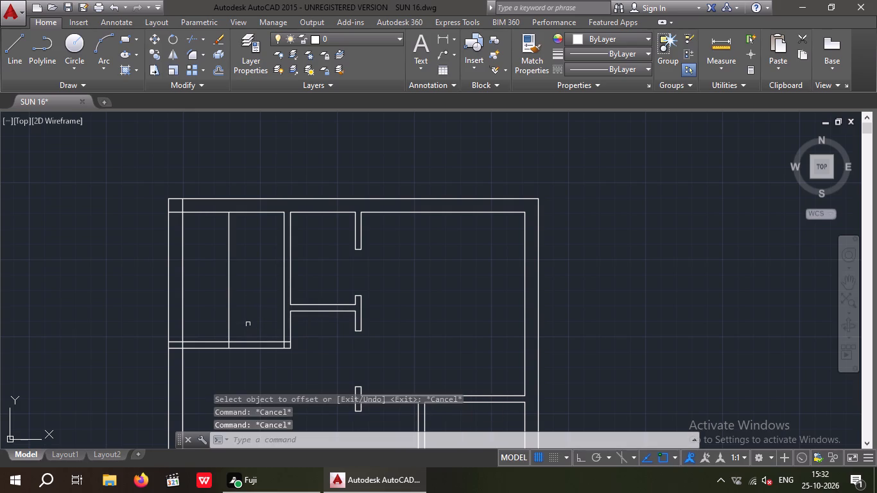
Clean the partition's lower end, cut the top-left room's bottom wall for the 3' opening, and trim the offset line to a jamb.
key(t)
key(r)
key(space)
key(space)
scroll(290, 355, up, 4)
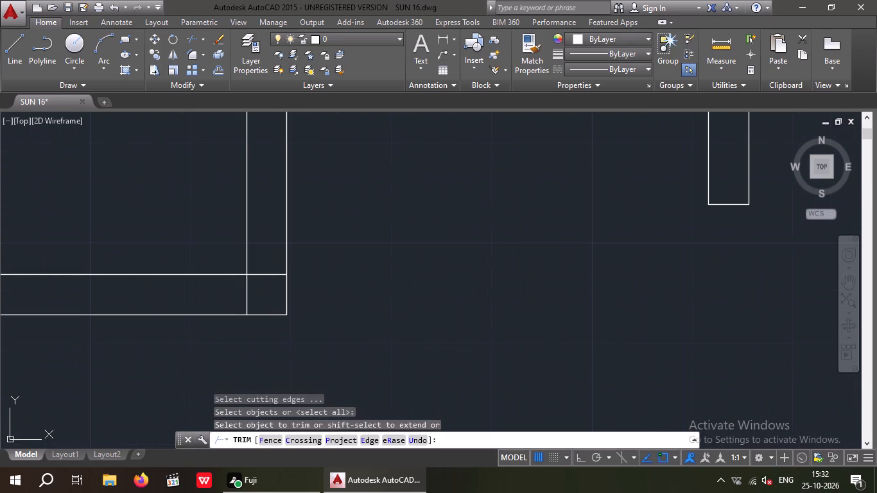
drag(268, 300, 265, 281)
click(261, 248)
scroll(260, 251, down, 3)
drag(229, 297, 217, 279)
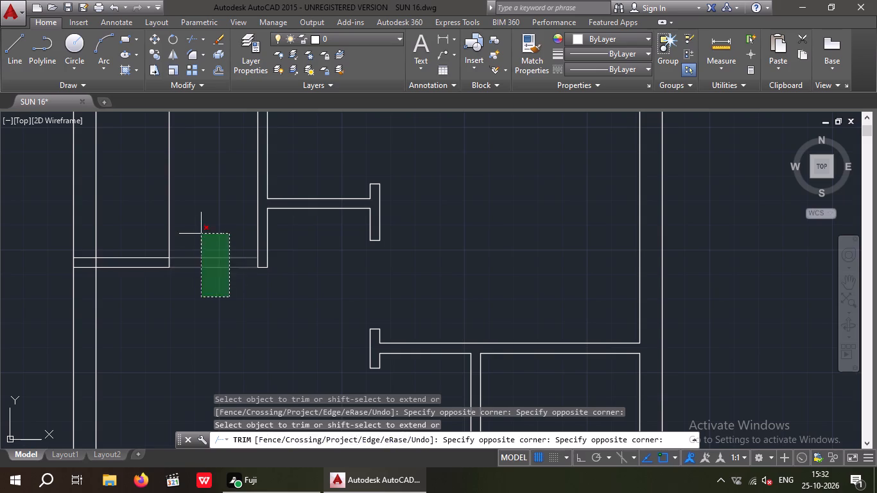
click(201, 234)
drag(207, 195, 153, 212)
click(153, 216)
Trim the overlapping inner wall lines at the plan's top-left outer corner.
scroll(164, 212, down, 1)
middle_drag(175, 246, 187, 282)
scroll(134, 146, up, 4)
middle_drag(152, 149, 183, 213)
drag(184, 171, 139, 193)
click(135, 193)
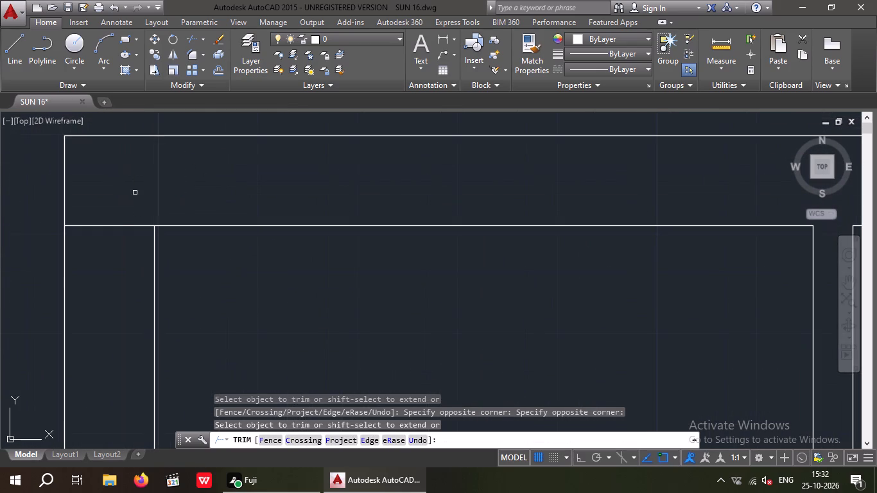
drag(110, 248, 98, 211)
click(100, 202)
Trim the overlapping lines where the top-left room's short bottom wall meets the left outer wall.
scroll(119, 187, down, 4)
middle_drag(173, 261, 250, 220)
scroll(189, 290, up, 4)
drag(234, 304, 222, 254)
drag(225, 216, 225, 231)
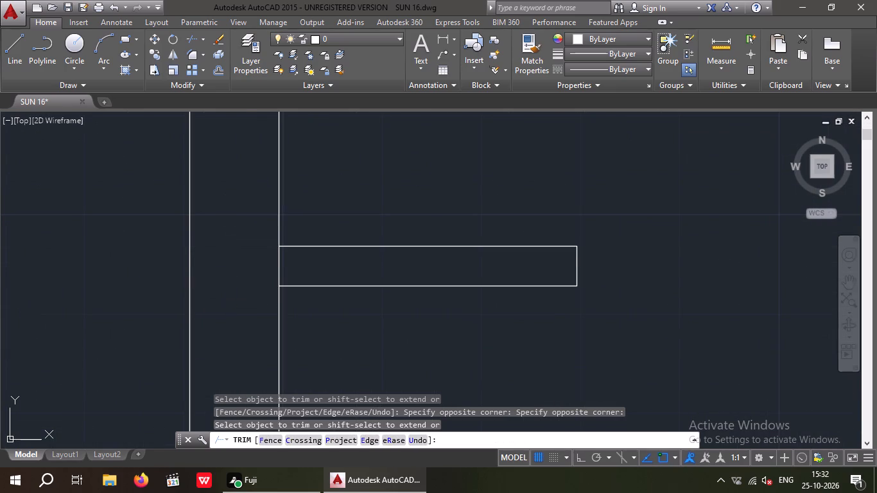
drag(295, 263, 250, 270)
drag(245, 270, 251, 270)
Trim the overlapping inner wall lines at the plan's bottom-left outer corner.
scroll(256, 254, down, 4)
middle_drag(293, 310, 308, 250)
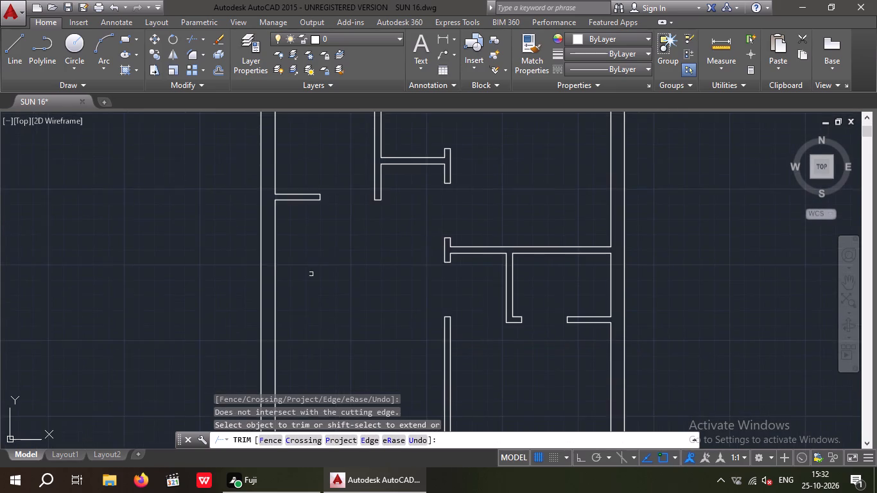
scroll(317, 275, down, 2)
middle_drag(321, 288, 307, 244)
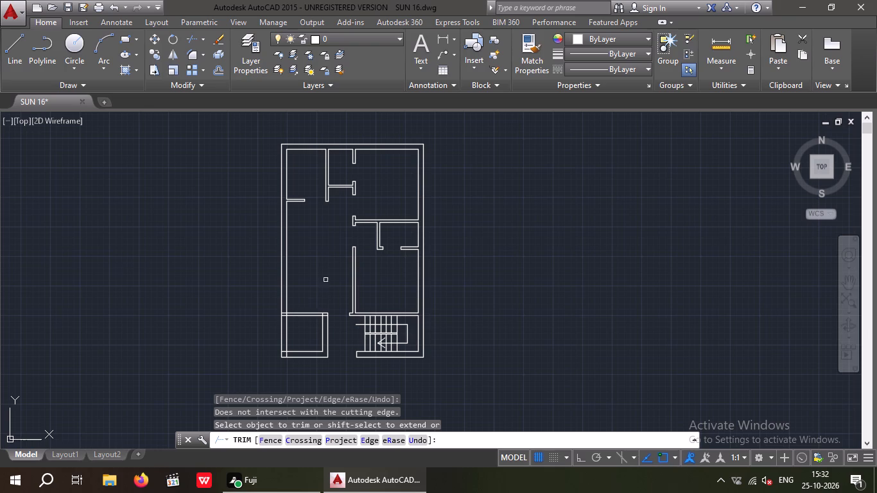
scroll(298, 343, up, 2)
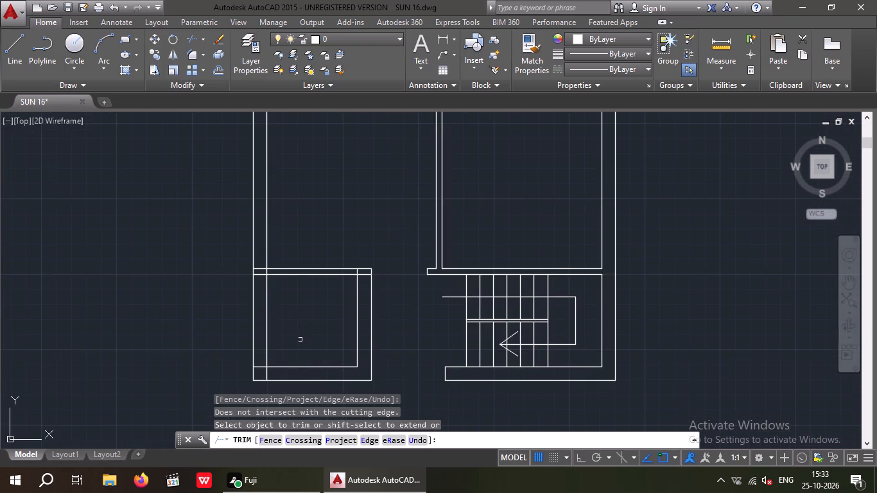
middle_drag(300, 339, 351, 336)
scroll(300, 376, up, 4)
drag(437, 341, 376, 371)
click(374, 371)
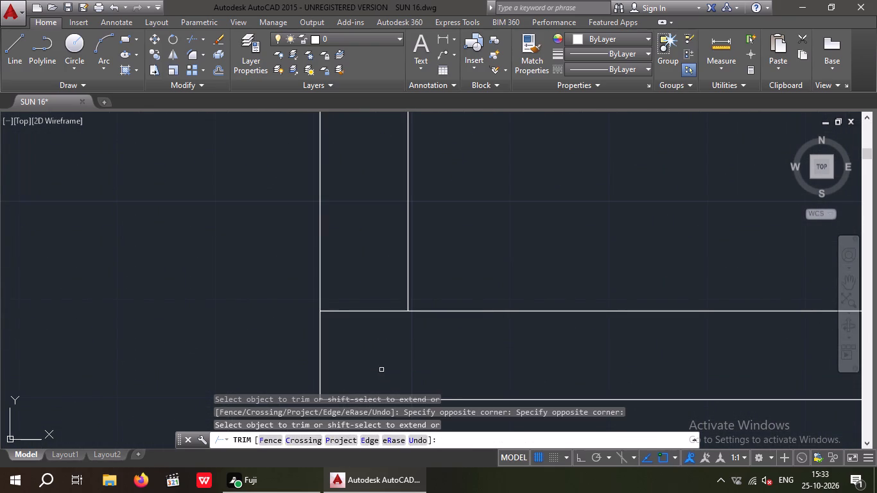
drag(383, 368, 338, 305)
click(335, 290)
Trim the overlapping inner wall lines at the top-right corner of the bottom-left room.
scroll(351, 291, down, 4)
middle_drag(393, 252, 384, 300)
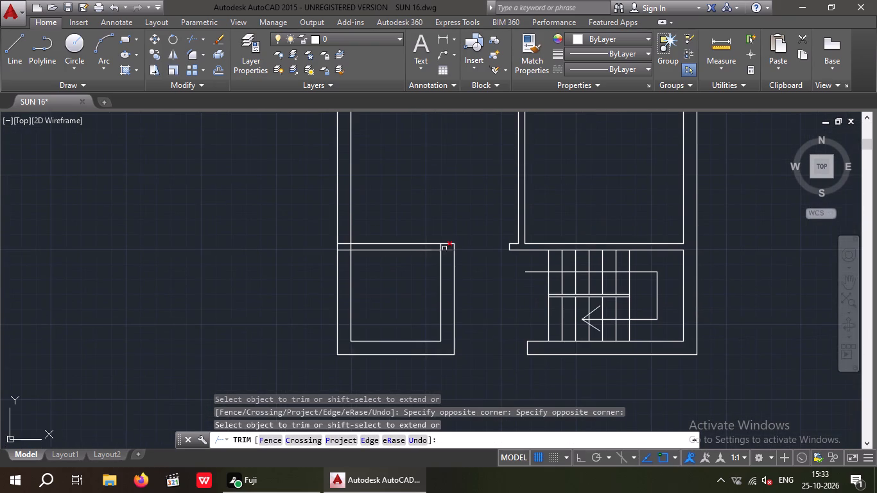
scroll(438, 246, up, 3)
drag(480, 277, 475, 267)
click(469, 251)
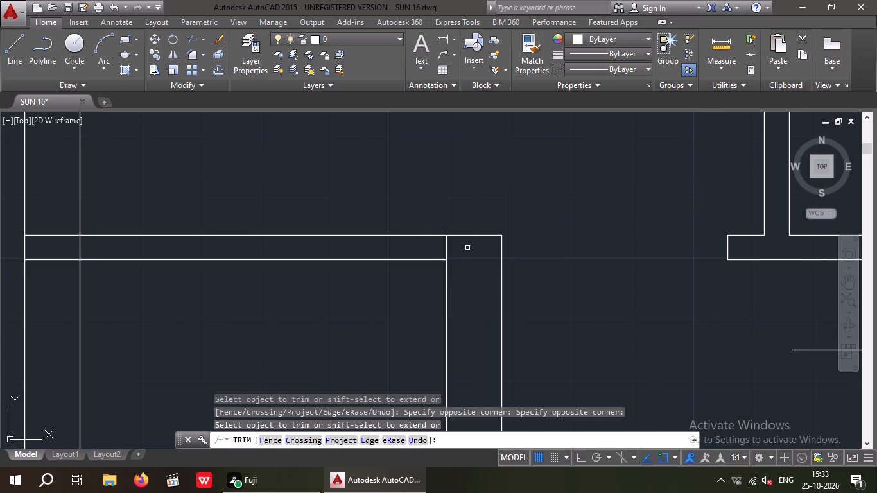
drag(460, 248, 428, 250)
click(428, 250)
key(Escape)
key(Escape)
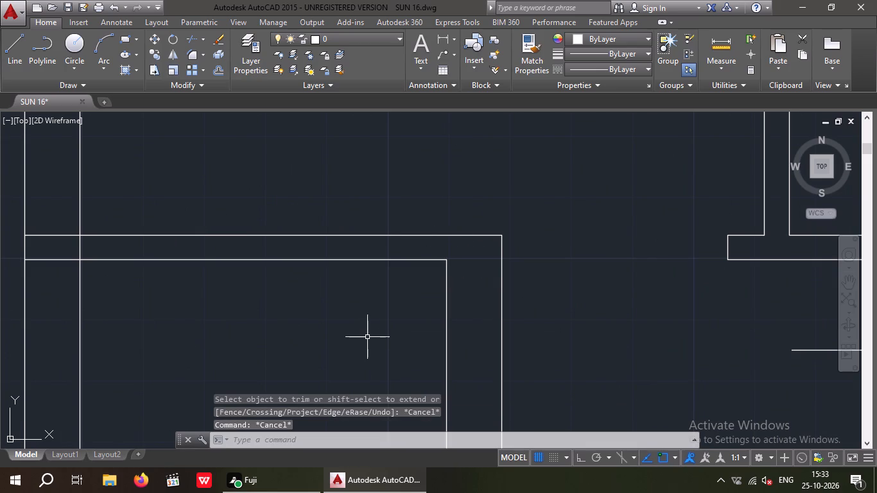
Offset the left outer wall's inner line 1' to the right at the bottom-left room.
key(o)
key(Return)
text(1')
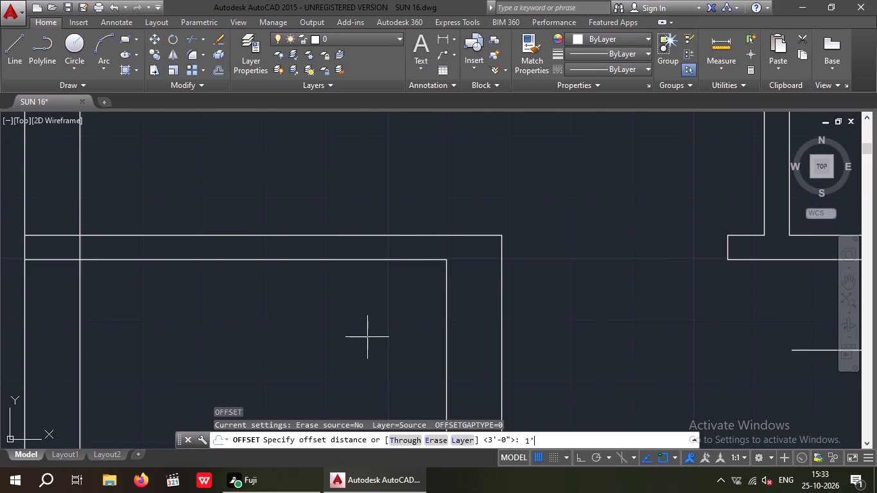
key(Return)
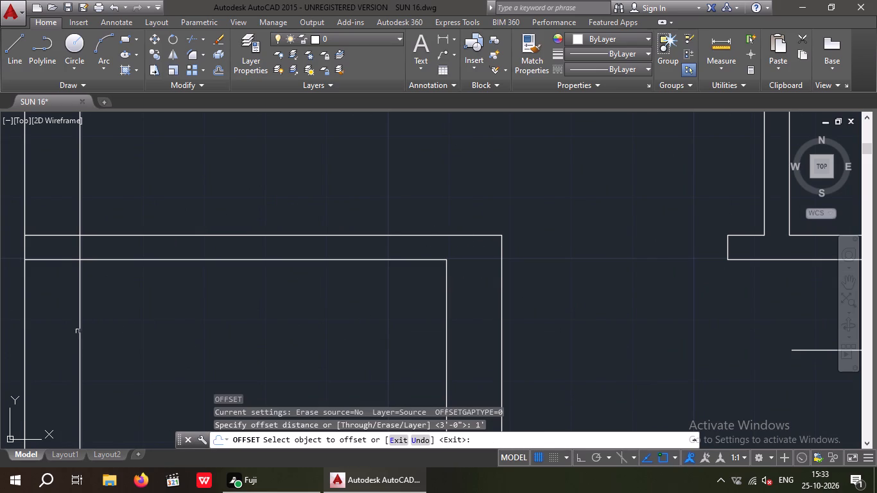
click(77, 333)
drag(79, 333, 94, 331)
click(113, 327)
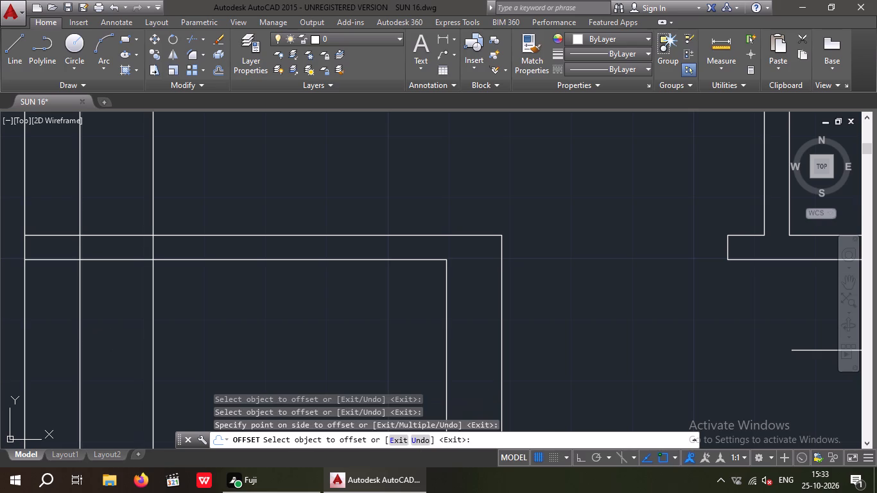
key(Escape)
key(Escape)
Trim the offset line above and below the bottom-left room's top wall, leaving a jamb across the wall.
text(TR)
key(space)
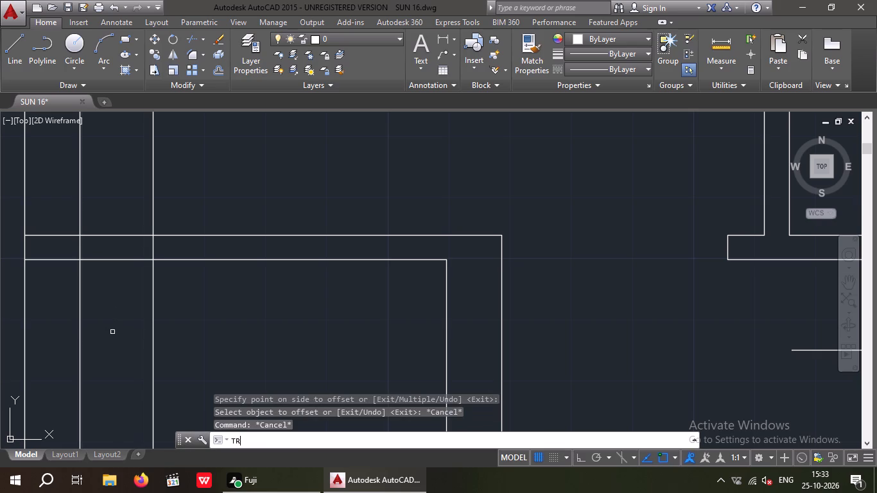
key(space)
drag(174, 288, 132, 335)
click(132, 336)
drag(204, 153, 131, 195)
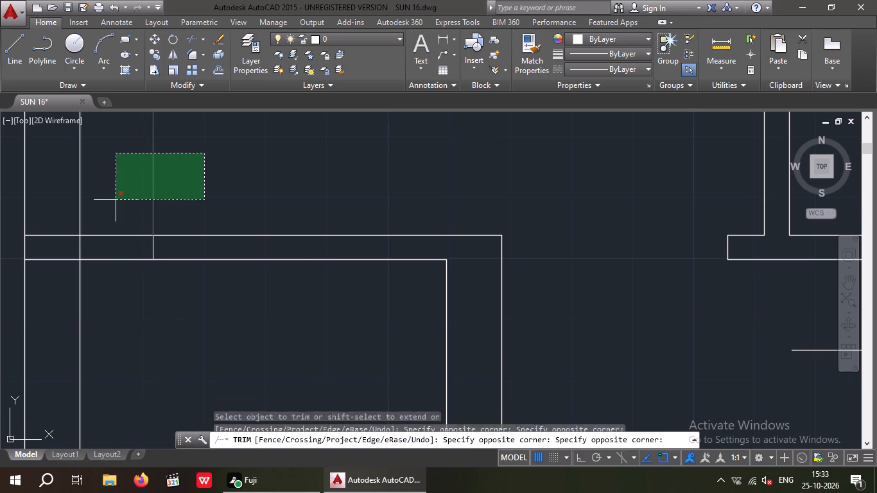
click(120, 200)
key(Escape)
key(Escape)
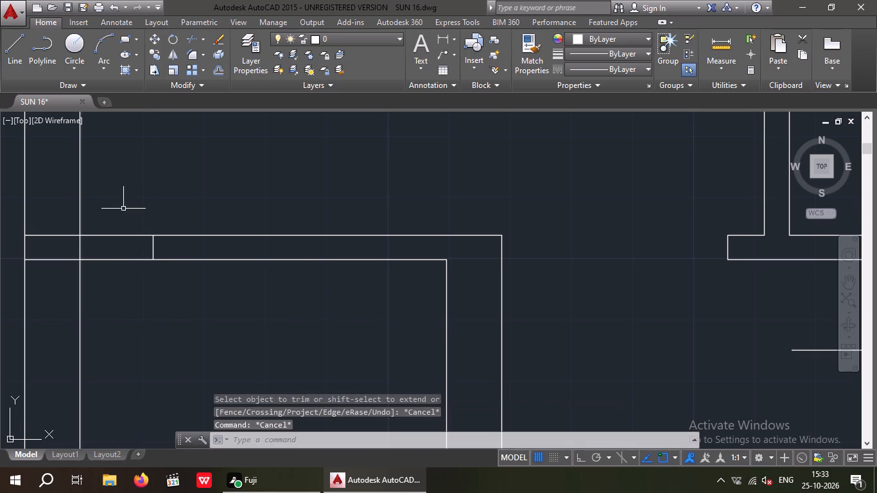
Offset the new jamb line 2'6" to the right along the bottom-left room's top wall.
key(o)
key(Return)
key(3)
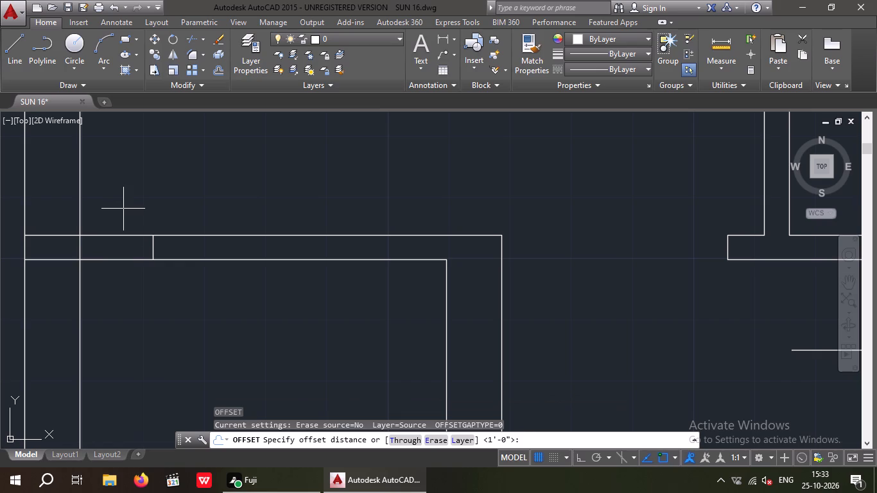
key(BackSpace)
text(2'6")
key(Return)
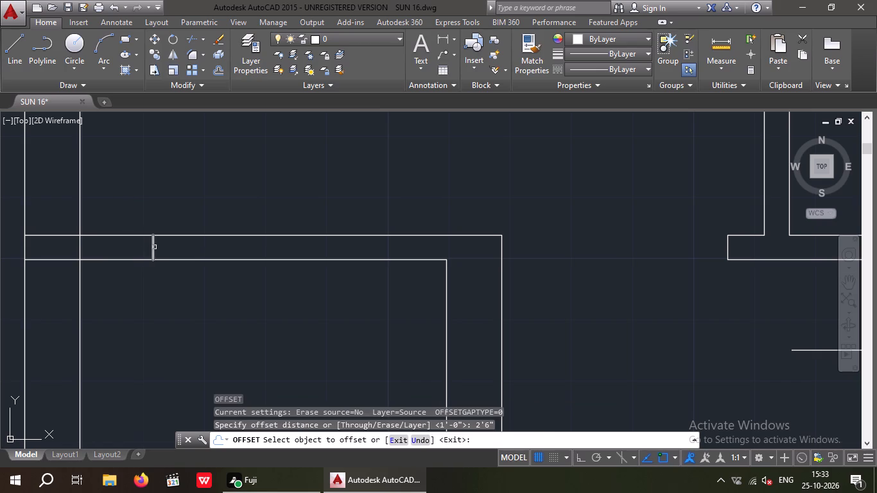
drag(153, 248, 180, 254)
click(213, 244)
key(Escape)
key(Escape)
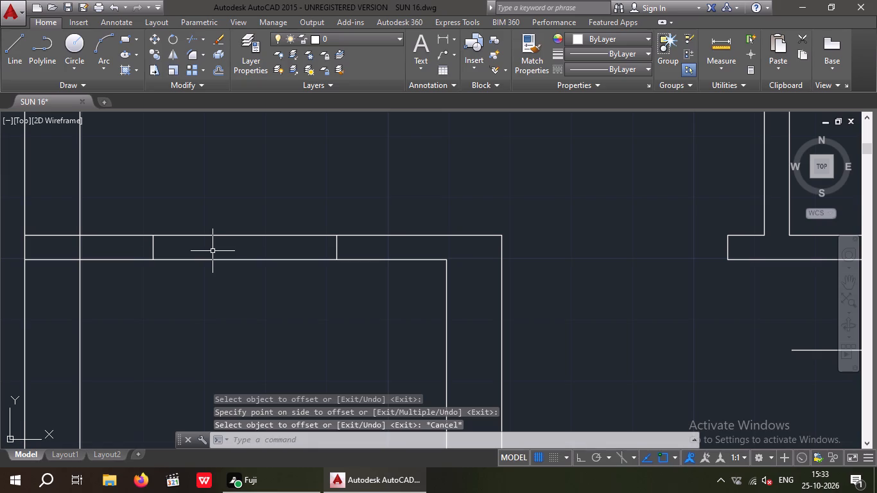
Trim both wall lines between the two jambs to open the bottom-left room's 2'6" doorway.
text(TR)
key(space)
key(space)
drag(273, 315, 221, 279)
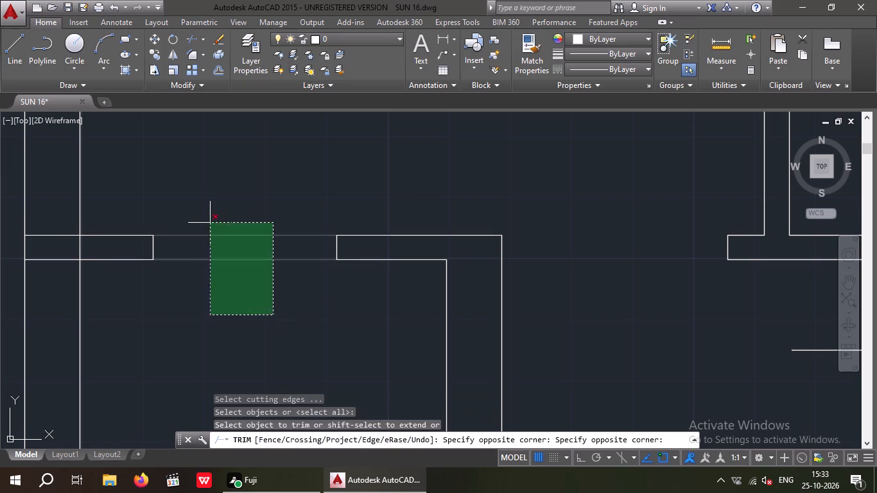
click(207, 216)
Trim the overlapping lines where the bottom-left room's short top wall stub meets the left outer wall.
scroll(65, 245, up, 2)
drag(69, 307, 53, 268)
drag(37, 203, 39, 210)
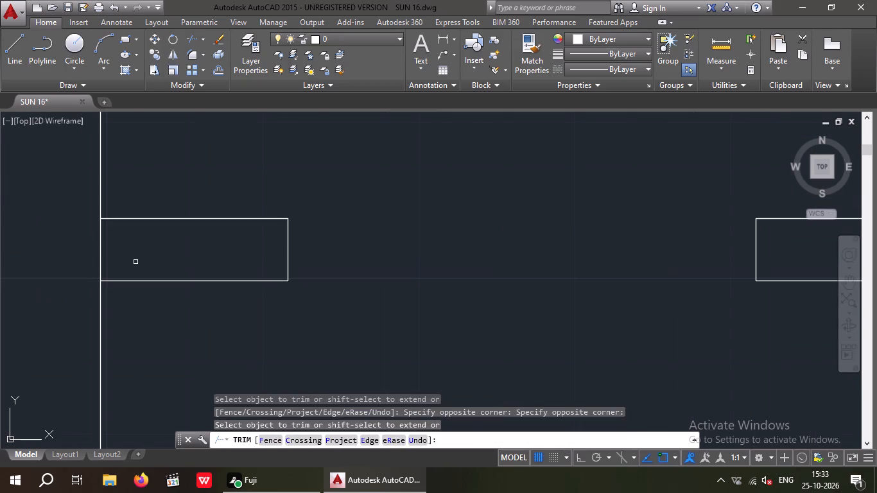
drag(142, 248, 79, 264)
click(76, 262)
scroll(82, 251, down, 4)
middle_drag(146, 293, 160, 296)
key(Escape)
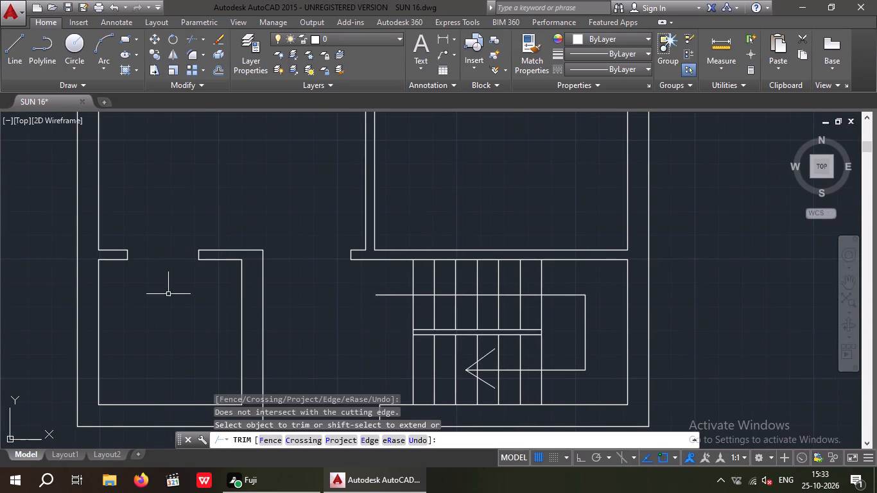
key(Escape)
scroll(166, 297, down, 2)
middle_drag(165, 313, 176, 312)
scroll(170, 309, down, 2)
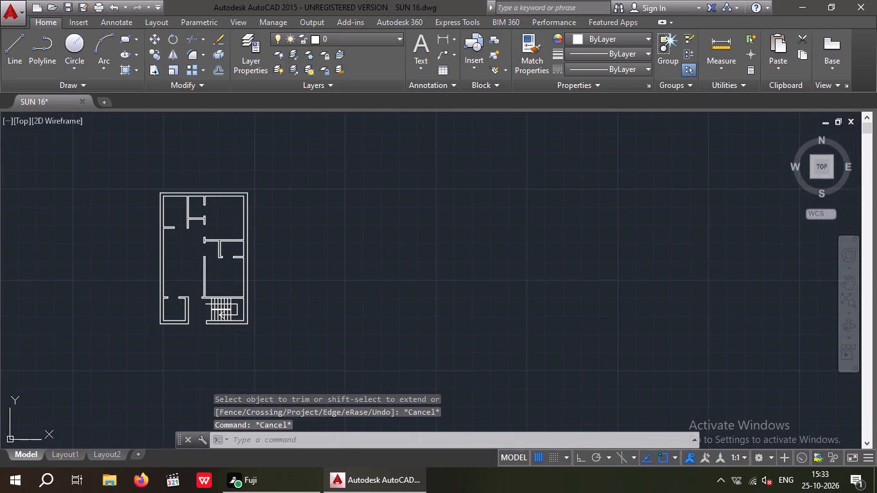
Copy the entire floor plan from its top-right corner horizontally to the right with Ortho on, well clear of the original.
middle_drag(182, 295, 183, 326)
middle_drag(191, 300, 219, 282)
key(Escape)
key(Escape)
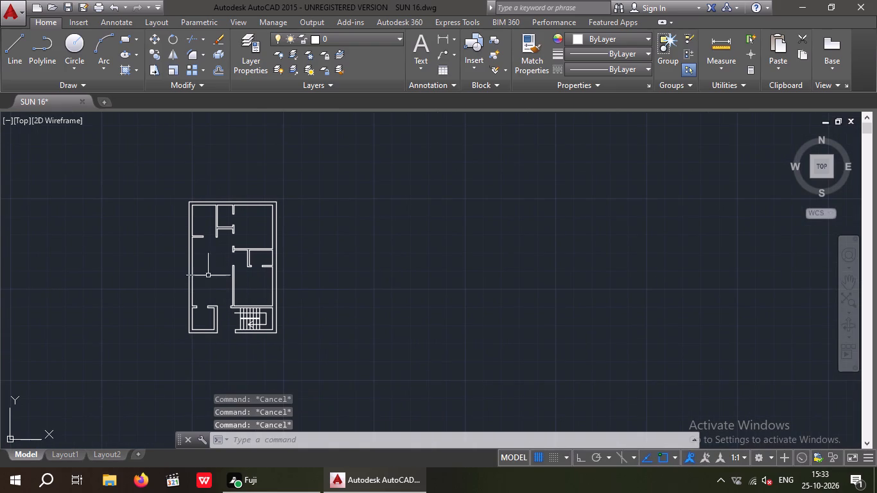
middle_drag(198, 252, 207, 229)
drag(173, 146, 176, 155)
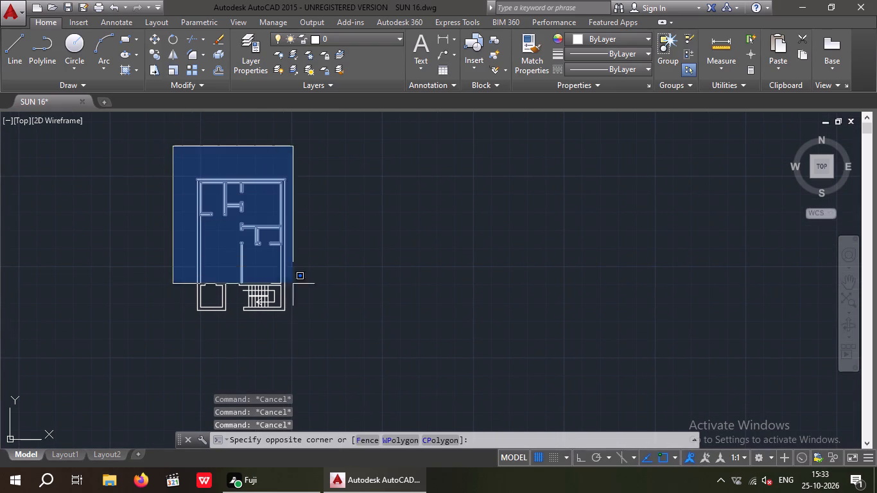
click(312, 331)
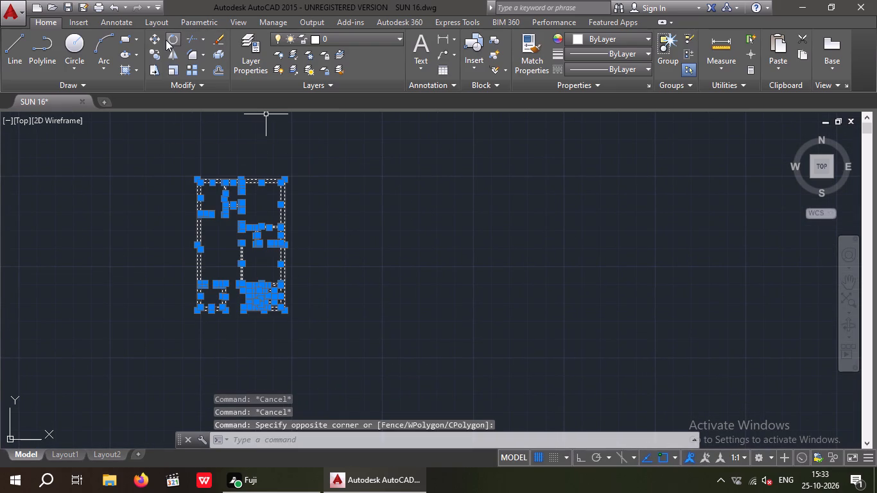
click(154, 52)
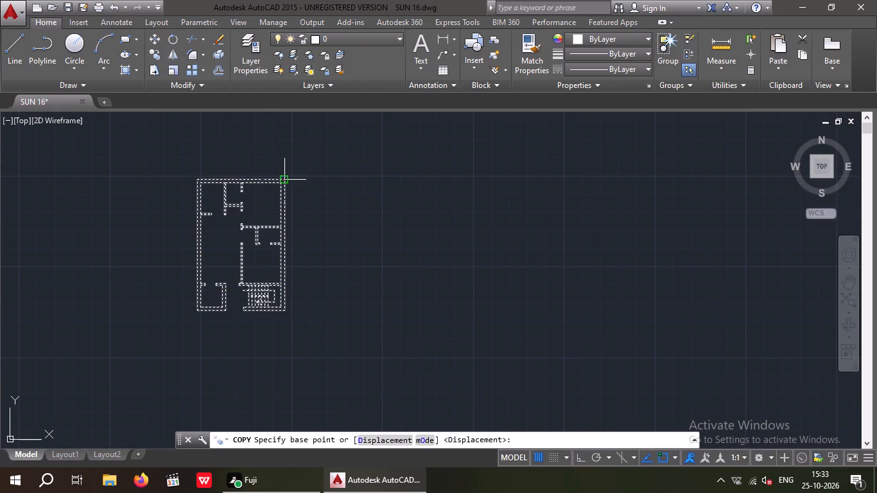
drag(282, 179, 297, 182)
middle_drag(487, 175, 179, 181)
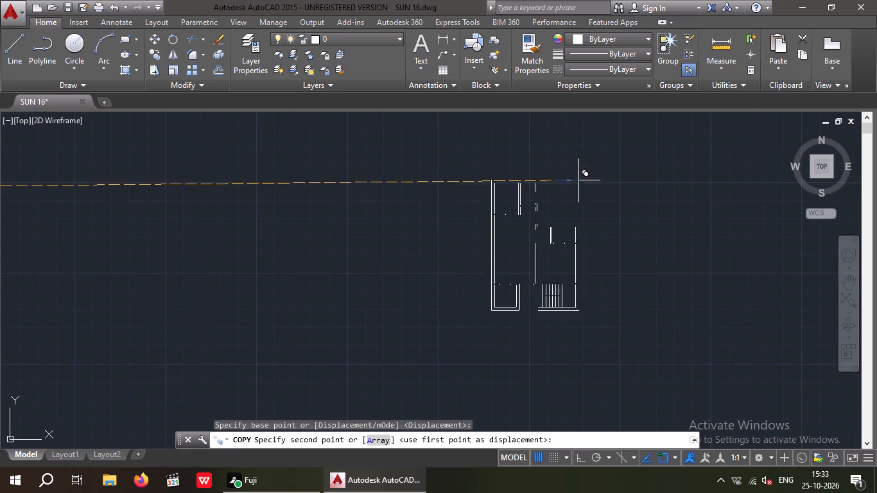
drag(582, 458, 575, 450)
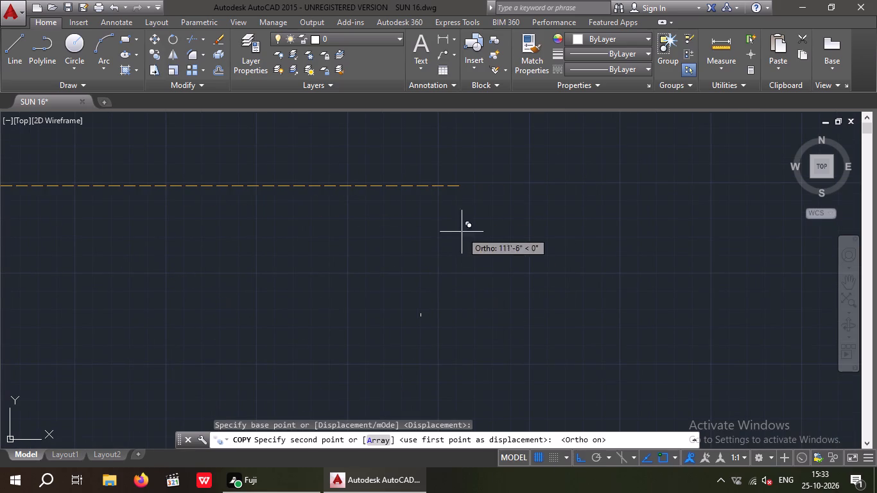
click(530, 189)
key(Escape)
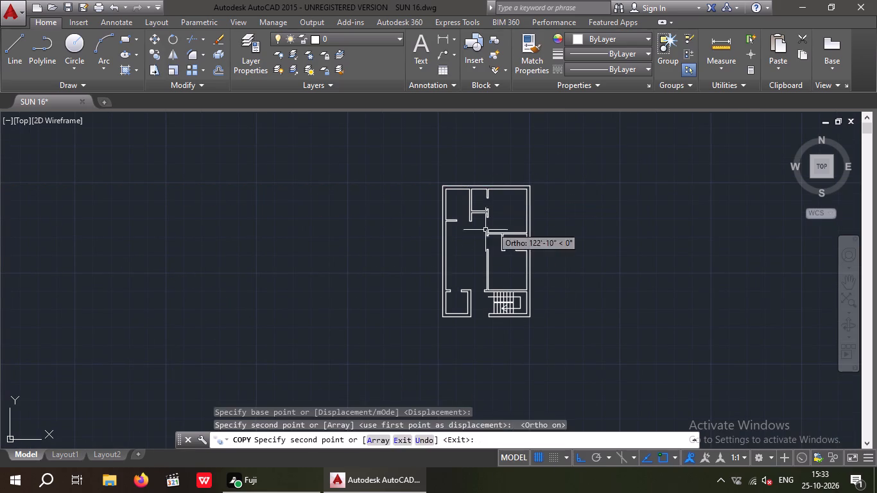
Erase the three-segment direction line from the staircase in the copied floor plan.
scroll(374, 275, down, 3)
middle_drag(348, 281, 509, 251)
scroll(498, 243, down, 2)
key(Escape)
key(Escape)
middle_drag(263, 259, 528, 218)
scroll(363, 194, up, 1)
middle_drag(367, 209, 358, 318)
middle_drag(388, 370, 367, 263)
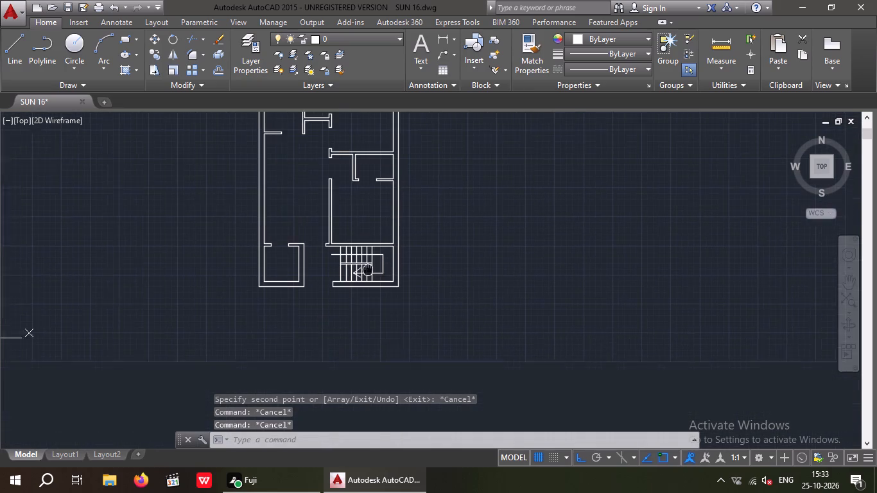
middle_drag(367, 263, 367, 261)
middle_drag(593, 243, 3, 395)
scroll(272, 316, down, 2)
middle_drag(566, 385, 363, 246)
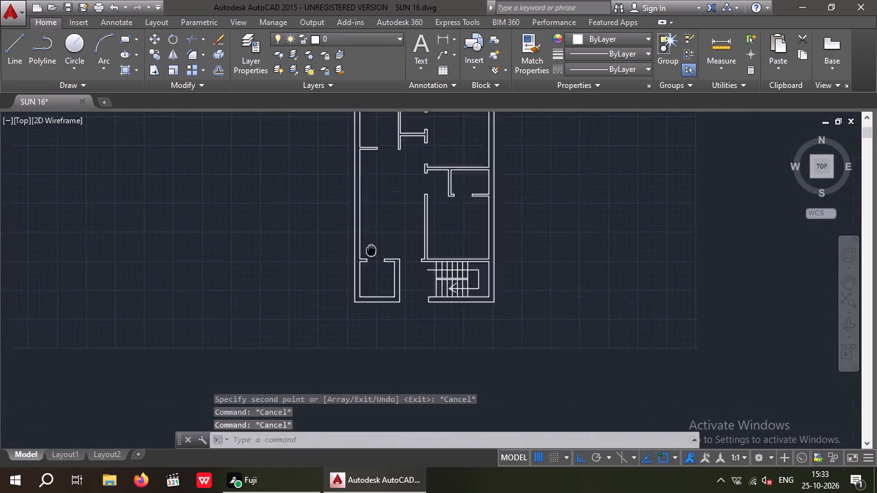
middle_drag(363, 246, 302, 212)
scroll(405, 225, up, 4)
drag(391, 355, 369, 272)
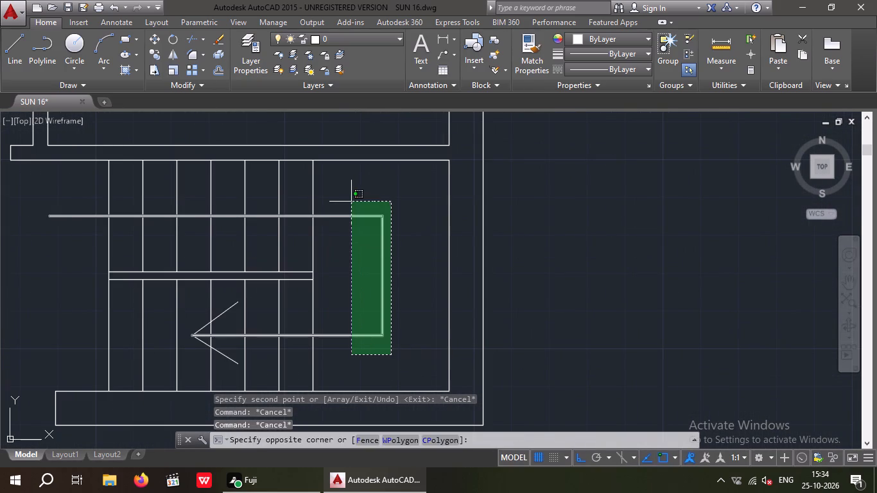
click(351, 202)
key(Delete)
Erase the two arrowhead lines left on the copied plan's staircase.
scroll(191, 346, up, 1)
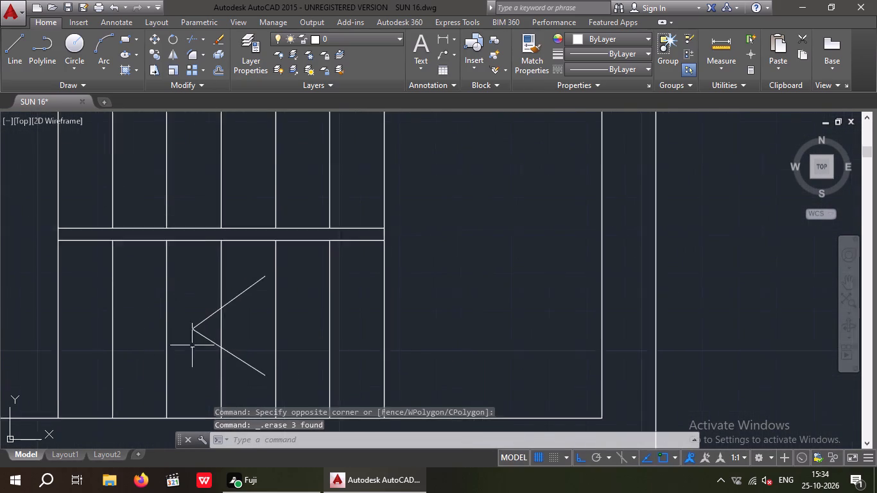
scroll(192, 345, up, 1)
drag(214, 346, 193, 317)
click(187, 282)
key(Delete)
scroll(192, 285, down, 4)
middle_drag(277, 280, 303, 281)
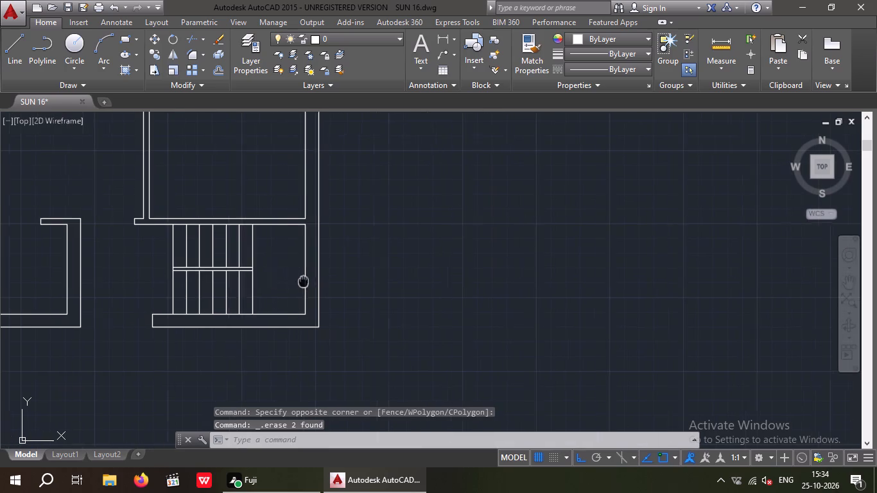
middle_drag(303, 281, 324, 281)
scroll(322, 273, down, 1)
key(Escape)
key(Escape)
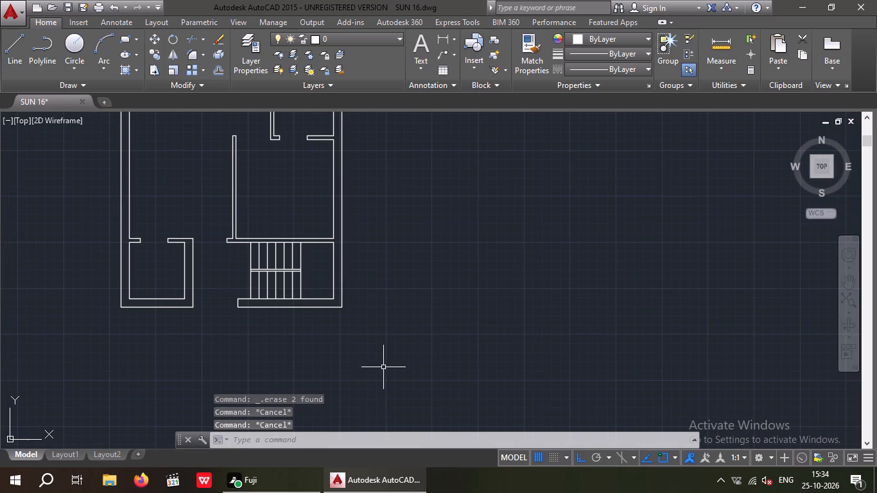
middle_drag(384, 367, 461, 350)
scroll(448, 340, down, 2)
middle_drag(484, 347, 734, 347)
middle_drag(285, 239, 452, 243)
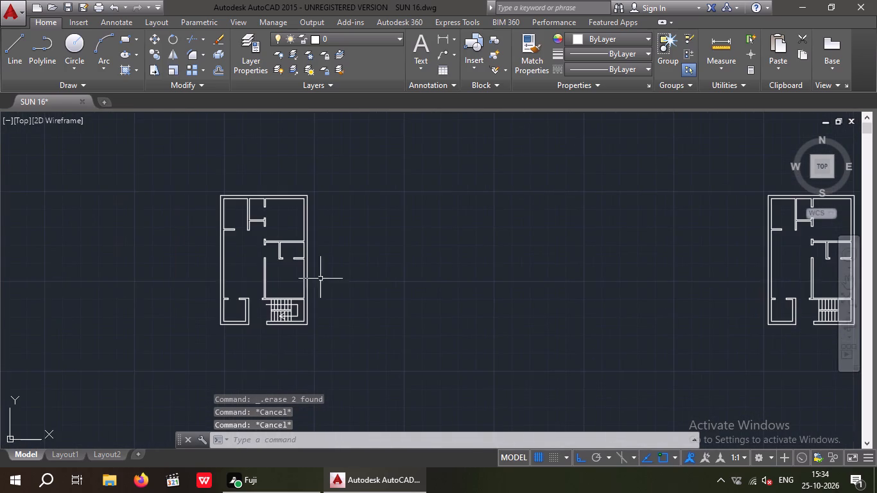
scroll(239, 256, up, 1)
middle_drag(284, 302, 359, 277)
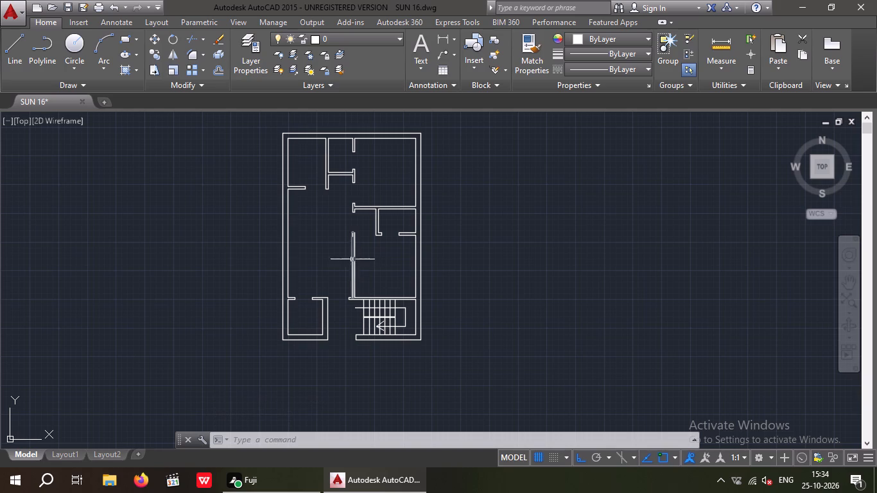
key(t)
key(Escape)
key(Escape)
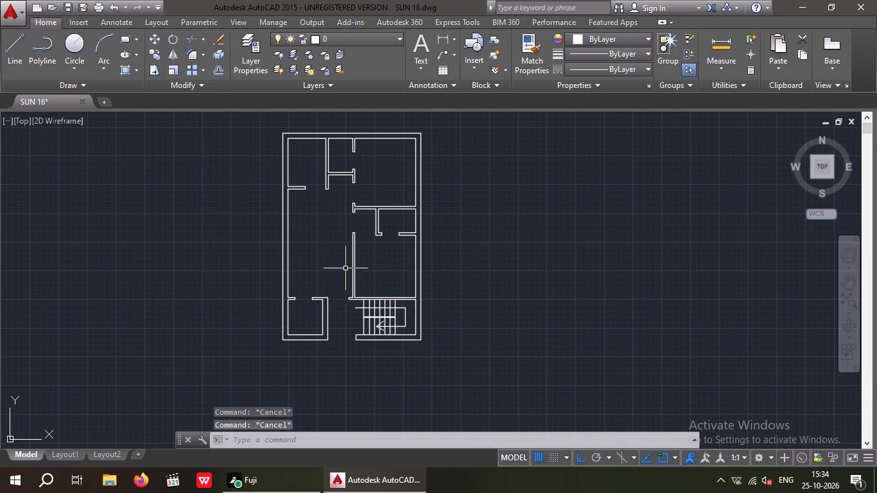
Offset the left and top inner wall lines of the original plan's top-left room 2' into the room.
middle_drag(304, 156, 296, 259)
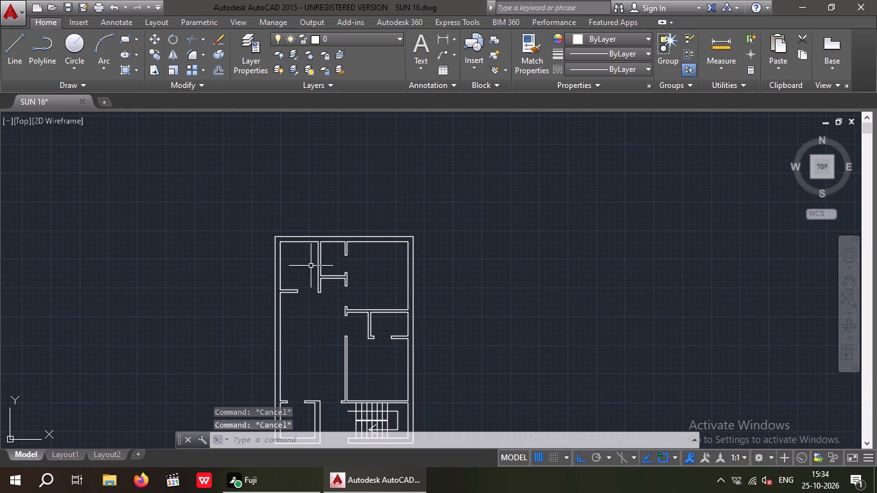
key(o)
key(Return)
key(2)
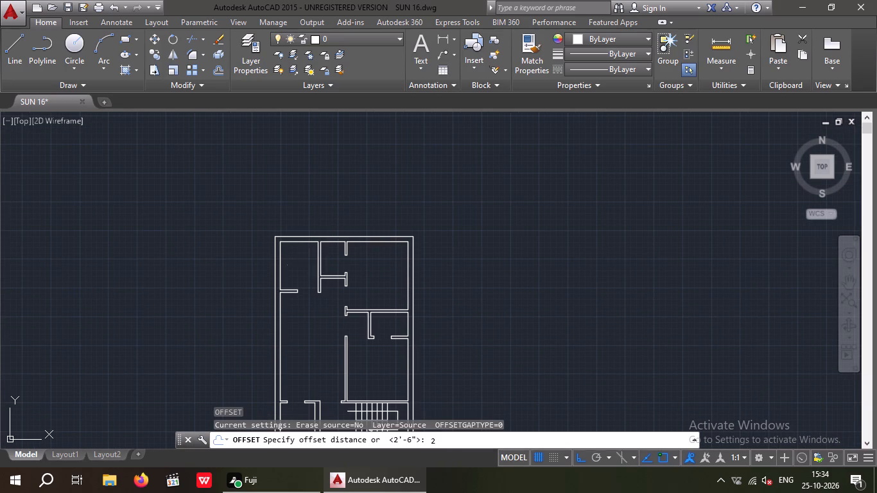
key(apostrophe)
key(Return)
scroll(277, 268, up, 3)
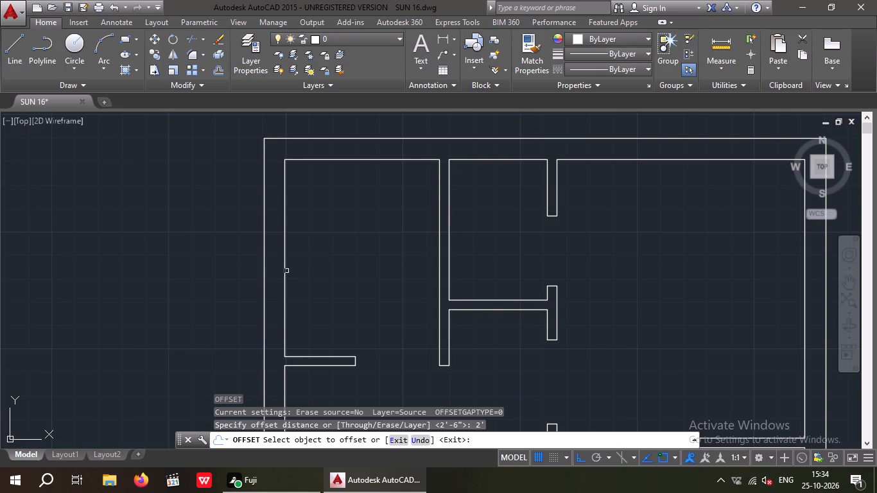
drag(283, 273, 291, 274)
click(313, 272)
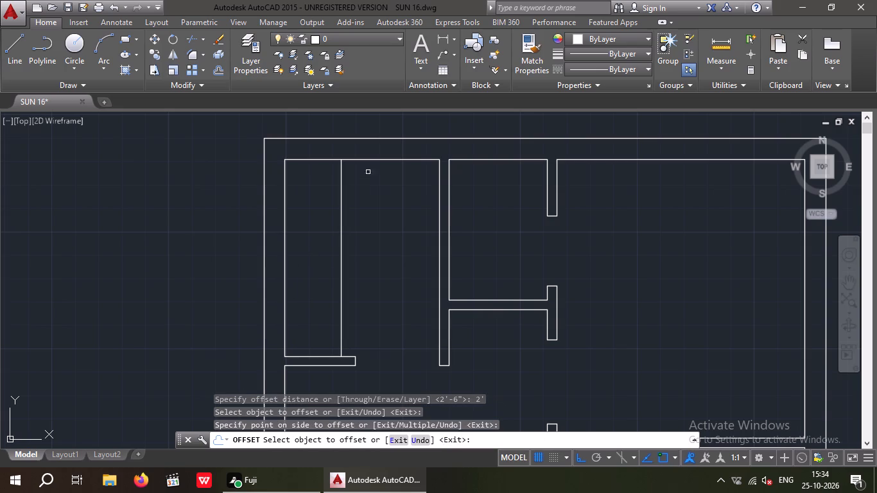
drag(374, 160, 377, 175)
click(374, 202)
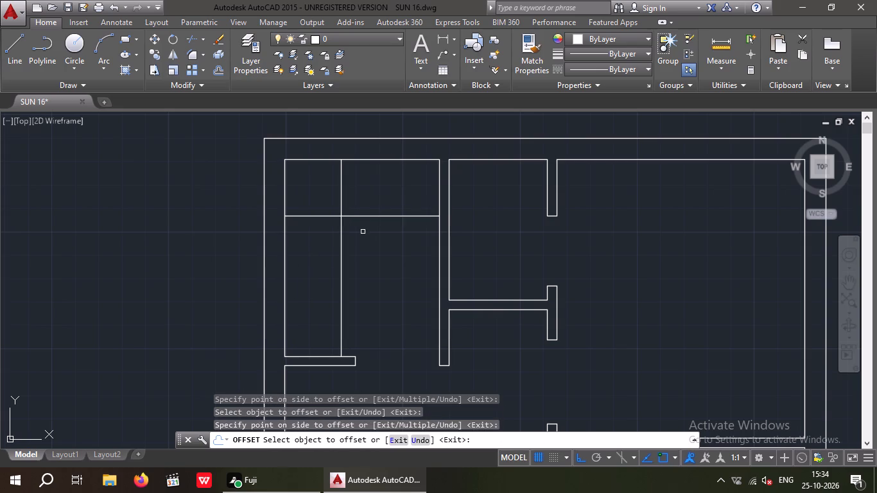
key(Escape)
key(Escape)
key(Escape)
Trim the two offset lines beyond their crossing to leave an L-shaped counter edge in the top-left room.
key(t)
text(R)
key(space)
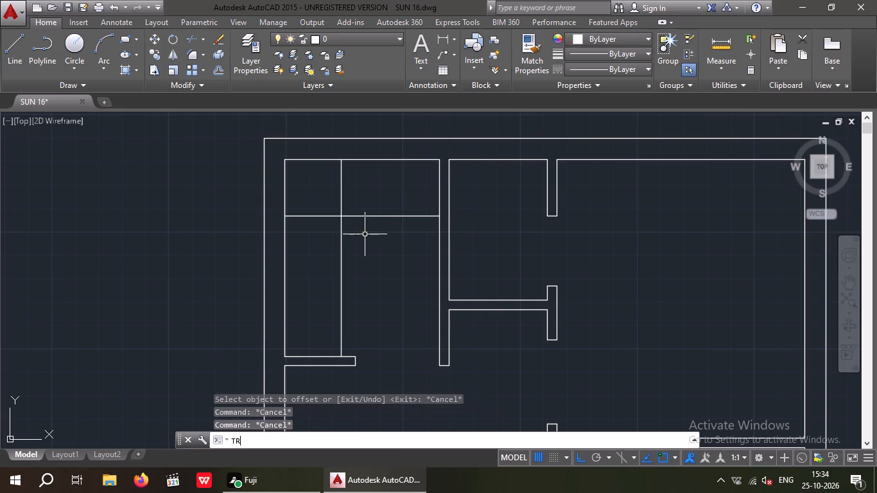
key(space)
drag(359, 186, 331, 198)
click(330, 199)
drag(319, 246, 313, 239)
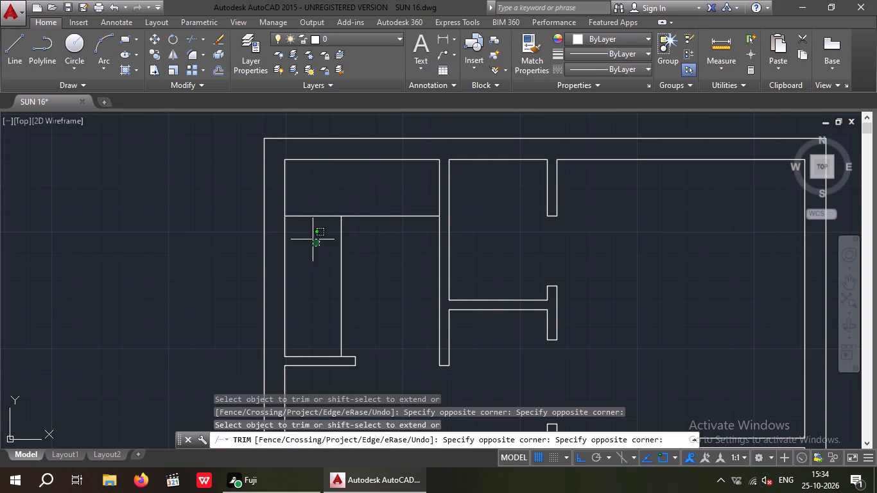
drag(313, 239, 304, 216)
click(303, 204)
scroll(304, 202, down, 3)
key(Escape)
key(Escape)
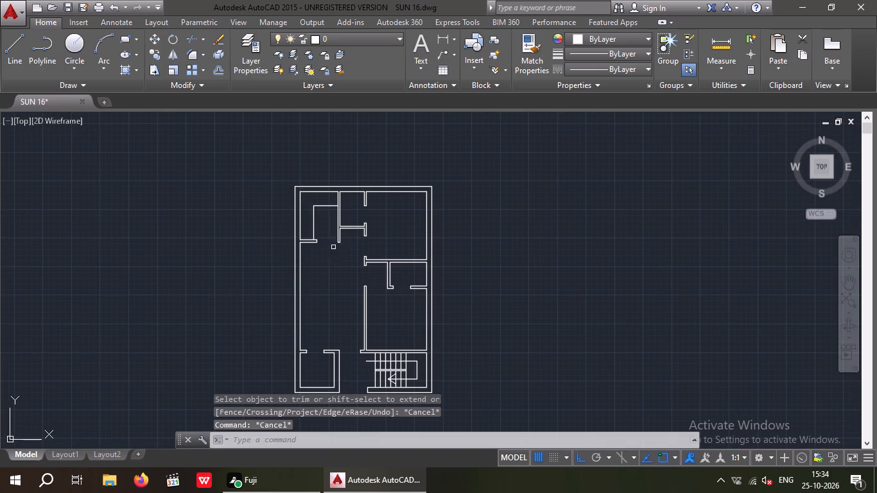
scroll(332, 245, down, 3)
middle_drag(341, 267, 328, 237)
scroll(329, 238, down, 2)
middle_drag(328, 239, 314, 258)
scroll(331, 252, down, 2)
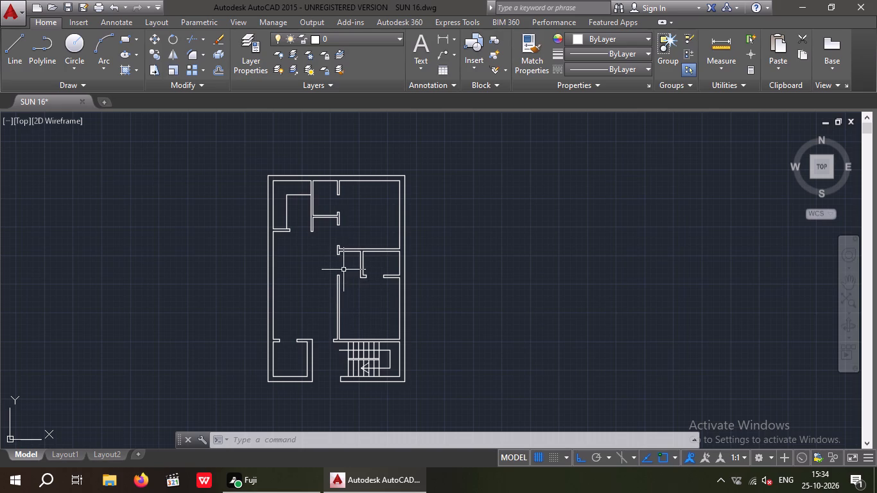
Draw a line across the top outer wall at the midpoint of the top-right room's inner wall line.
key(l)
key(space)
scroll(379, 174, up, 2)
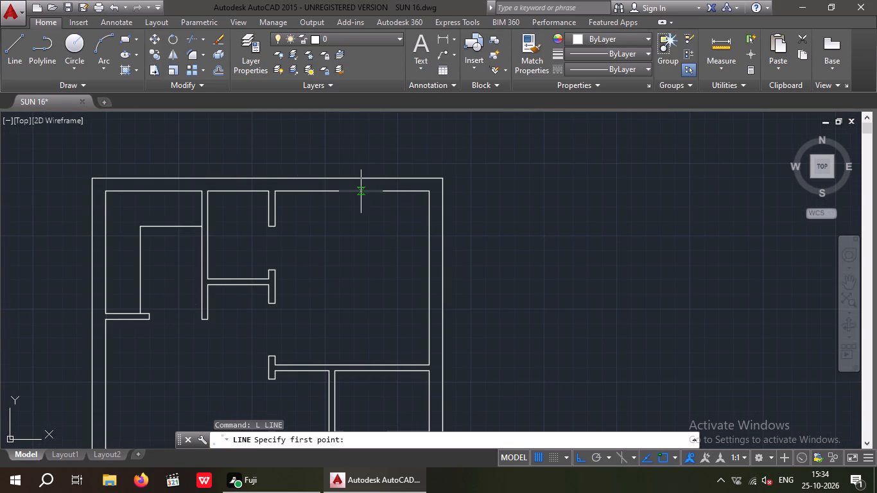
click(353, 191)
click(352, 175)
key(space)
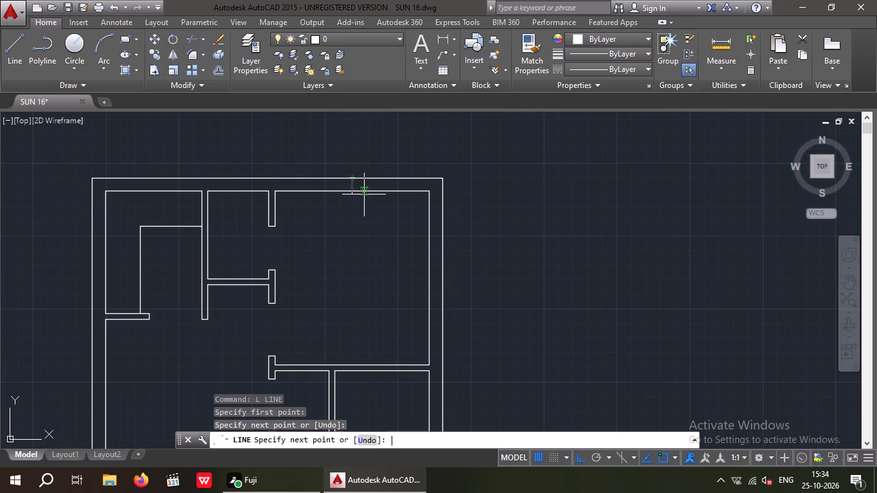
Draw a line across the right outer wall at the midpoint of the inner wall line of the room above the staircase.
scroll(353, 193, down, 2)
middle_drag(379, 326, 365, 268)
key(space)
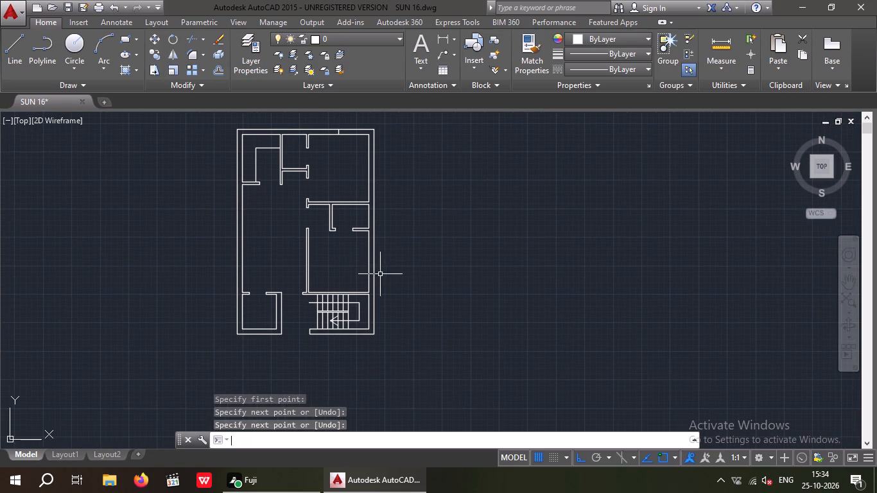
scroll(370, 263, up, 2)
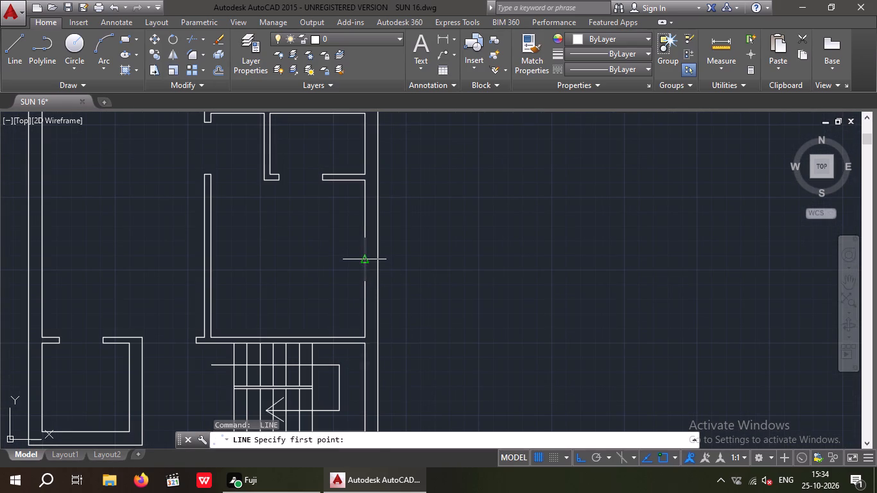
drag(367, 255, 378, 256)
click(379, 257)
key(space)
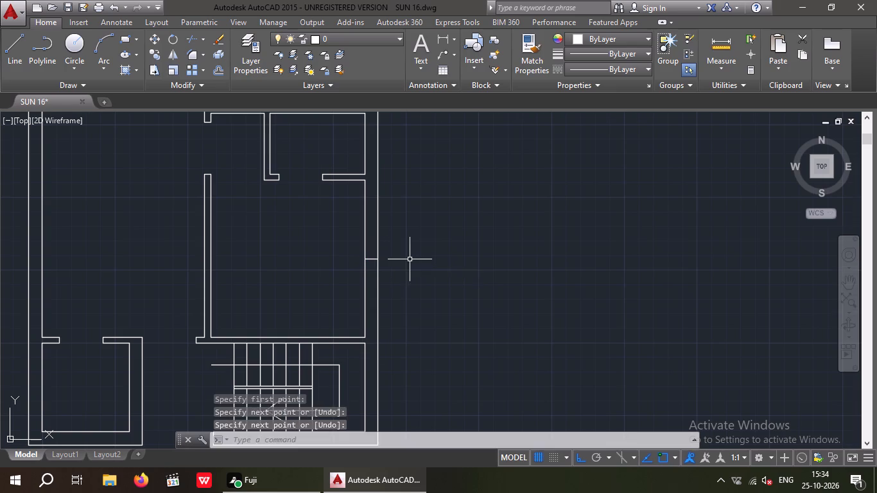
Draw a line across the left outer wall at the midpoint of the large middle-left room's inner wall line.
scroll(410, 259, down, 2)
middle_drag(407, 262, 404, 279)
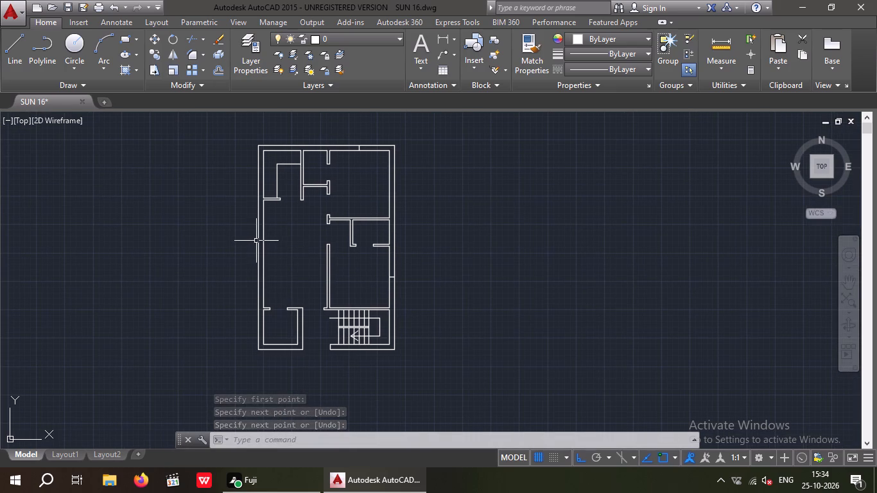
key(space)
scroll(263, 258, up, 2)
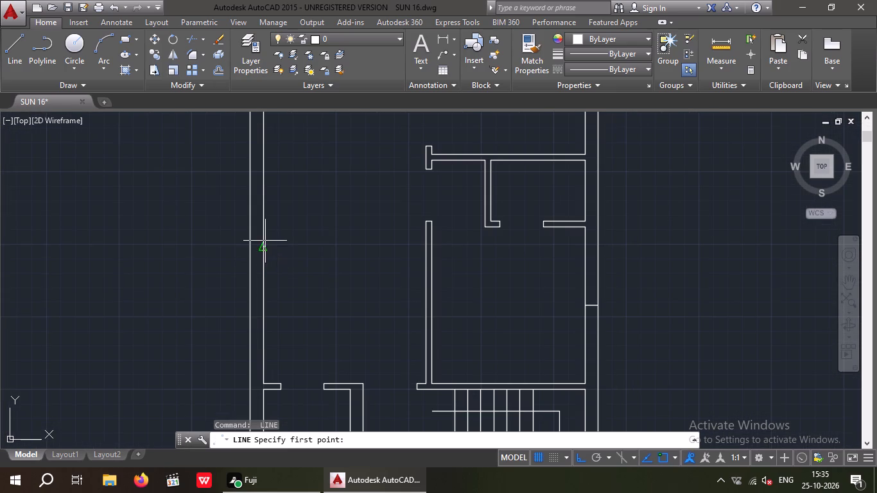
click(265, 248)
scroll(252, 250, up, 2)
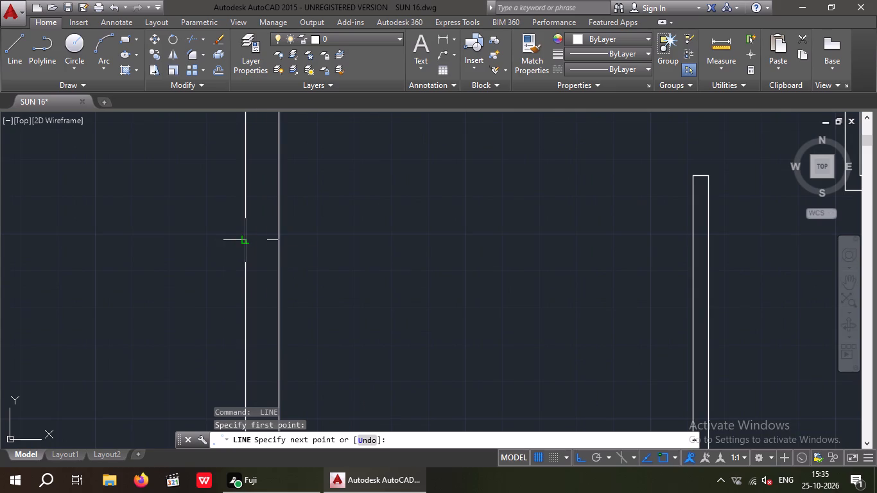
click(245, 241)
key(space)
scroll(334, 243, down, 4)
middle_drag(353, 239, 357, 286)
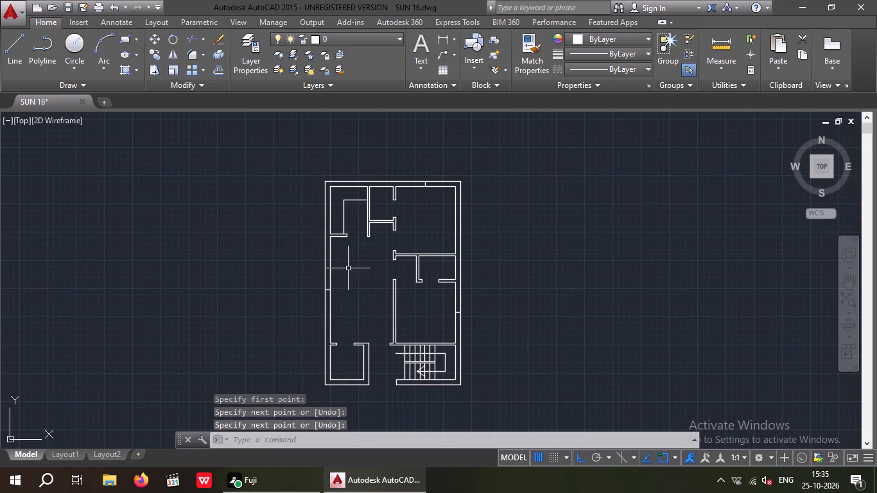
Draw a line across the left outer wall at the midpoint of the top-left room's inner wall line.
scroll(330, 193, up, 3)
key(space)
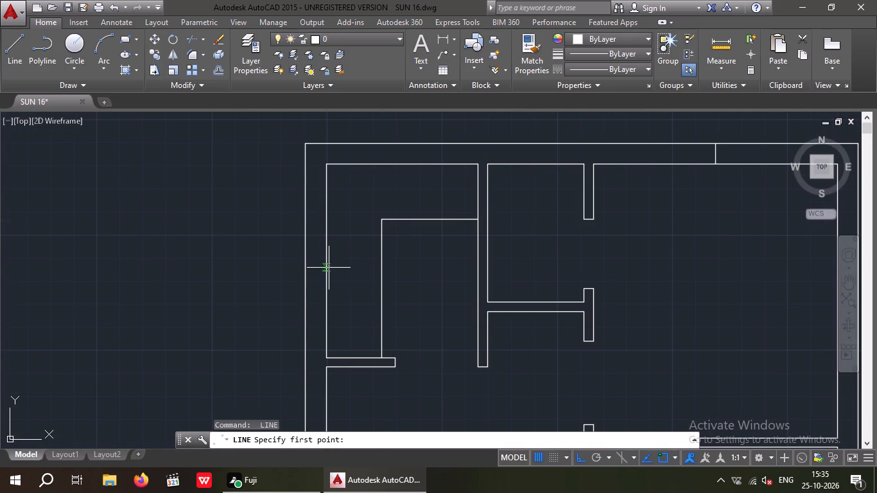
drag(326, 259, 318, 261)
scroll(301, 261, up, 3)
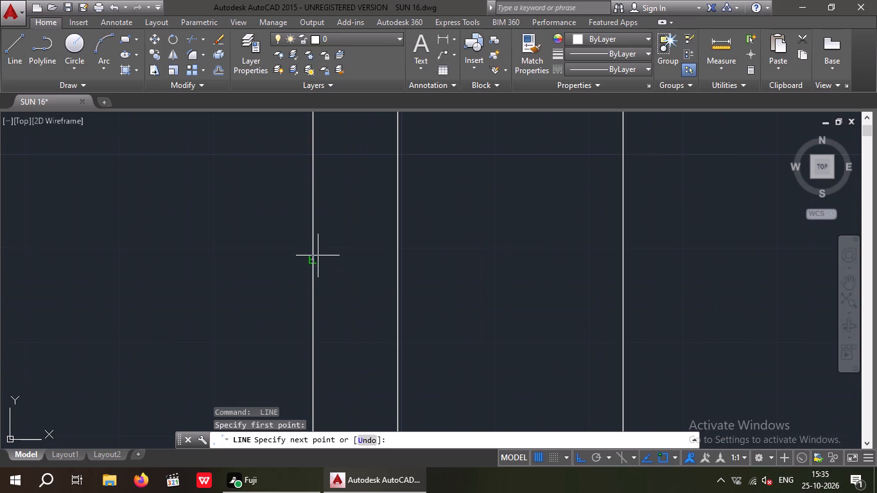
click(311, 256)
key(Escape)
key(Escape)
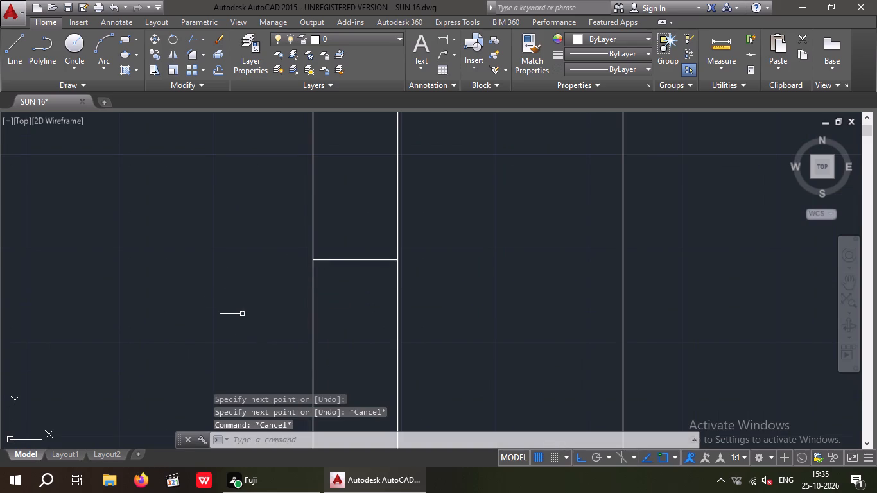
Offset the line across the left wall beside the top-left room by 1'6" both upward and downward.
key(o)
key(Return)
text(1'6")
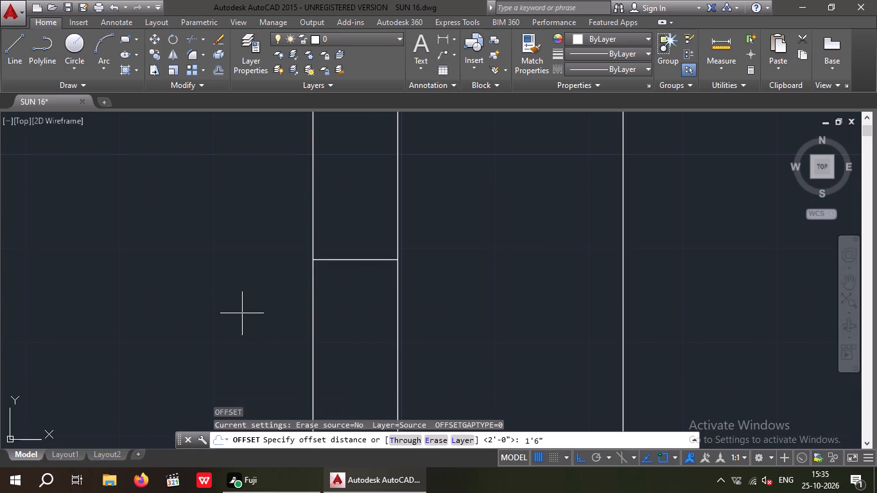
key(Return)
scroll(337, 228, down, 3)
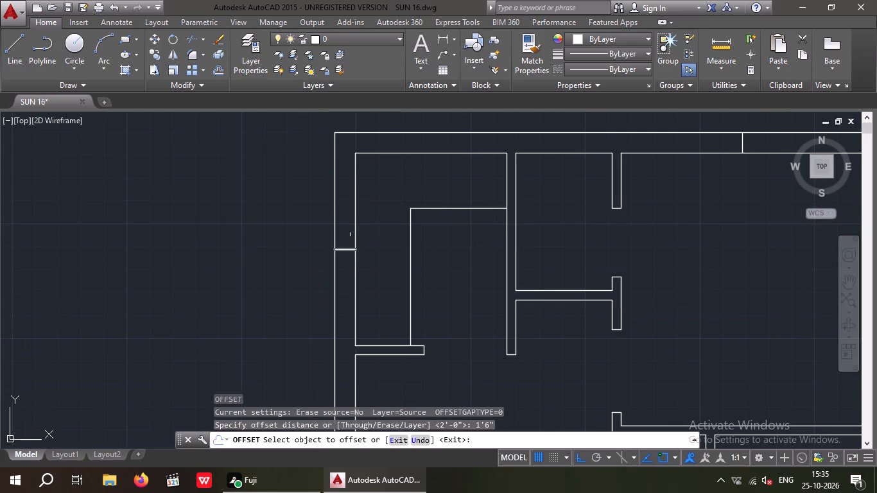
drag(345, 249, 347, 239)
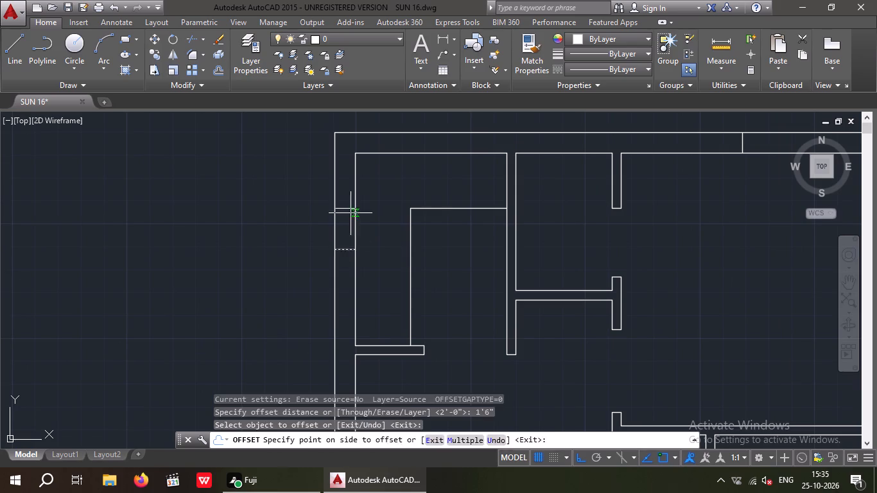
click(351, 213)
scroll(348, 248, up, 3)
drag(331, 254, 333, 266)
click(333, 291)
Offset the line across the top outer wall by 1'6" to both sides.
scroll(325, 259, down, 4)
scroll(562, 192, up, 2)
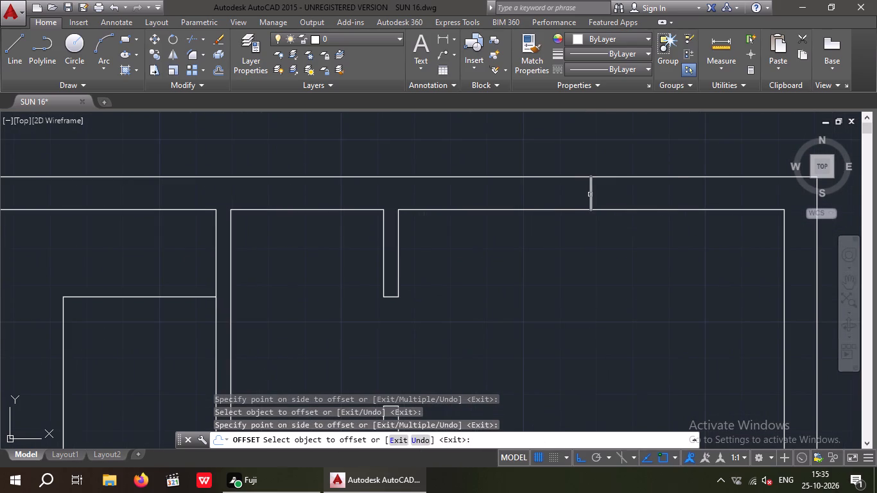
click(590, 194)
click(661, 196)
drag(591, 194, 550, 202)
click(525, 204)
Offset the line across the left wall of the large middle-left room by 1'6" both upward and downward.
scroll(521, 180, down, 3)
middle_drag(525, 249, 500, 163)
scroll(360, 261, up, 3)
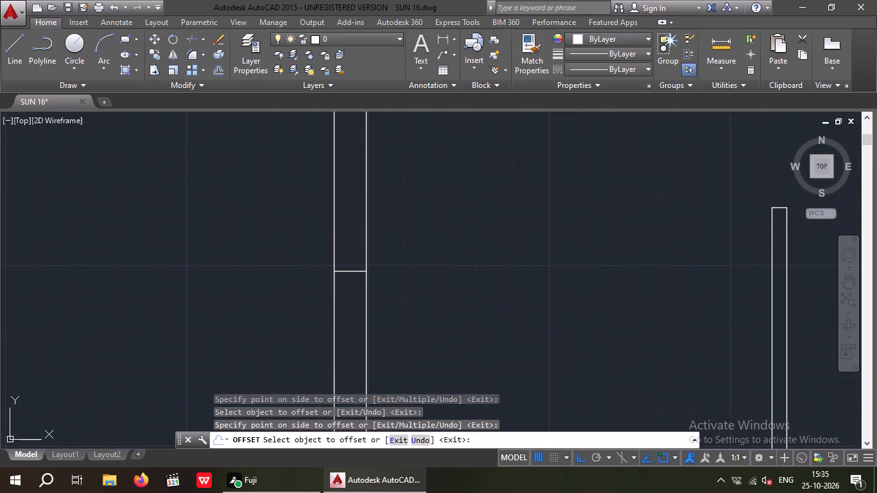
drag(352, 272, 358, 245)
click(360, 203)
drag(348, 270, 351, 279)
click(357, 317)
scroll(357, 259, down, 3)
scroll(357, 260, up, 2)
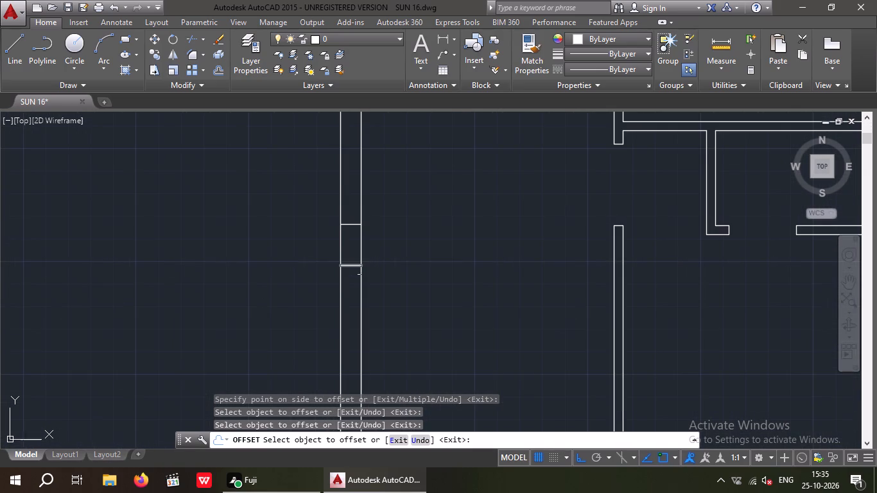
drag(353, 265, 353, 275)
click(354, 291)
Offset the line across the right outer wall above the staircase by 1'6" both upward and downward.
scroll(356, 262, down, 4)
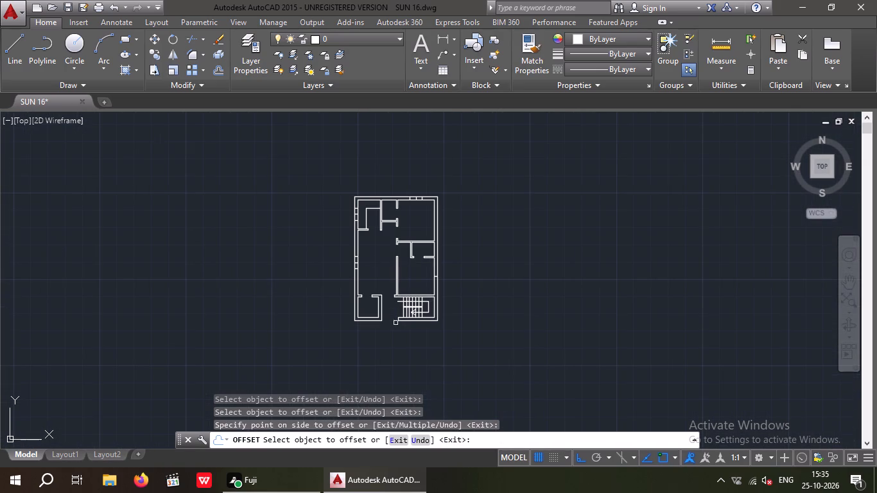
scroll(438, 277, up, 4)
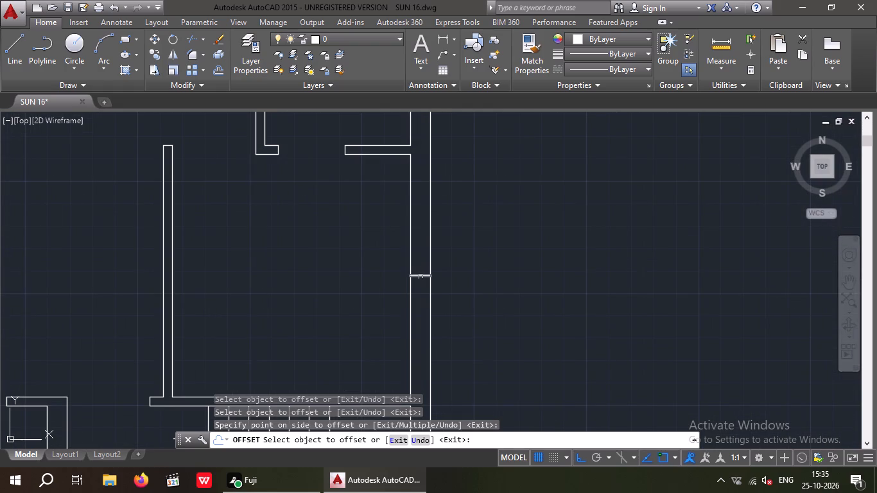
drag(420, 277, 419, 271)
drag(419, 244, 418, 253)
drag(420, 276, 422, 283)
click(428, 318)
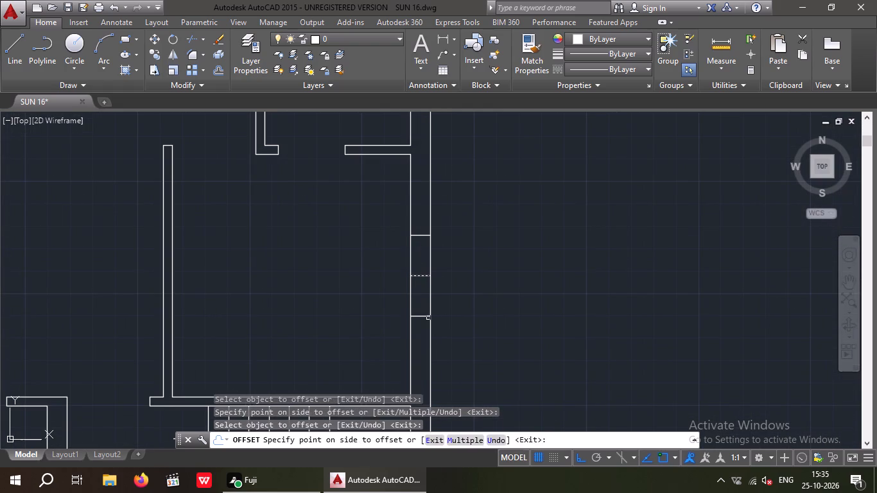
scroll(450, 253, down, 3)
middle_drag(488, 288, 473, 313)
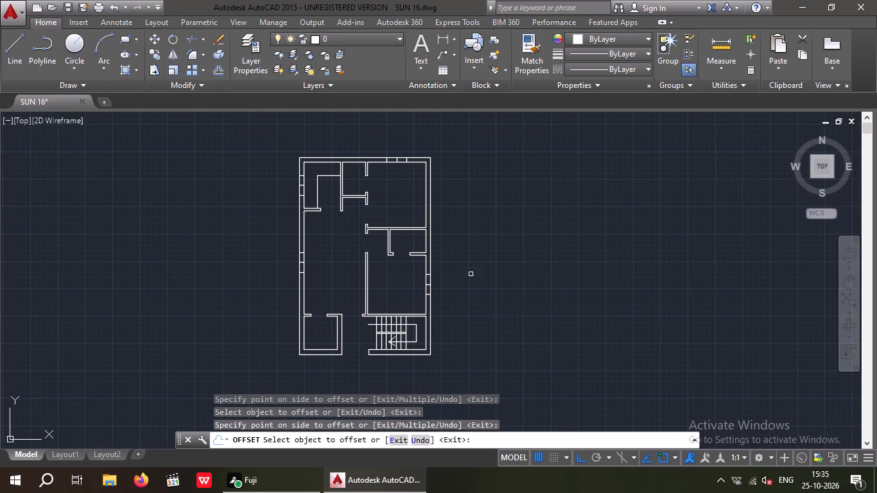
key(Escape)
key(Escape)
Erase the centre lines of the top-left room's left-wall opening and the top-wall opening.
scroll(297, 187, up, 4)
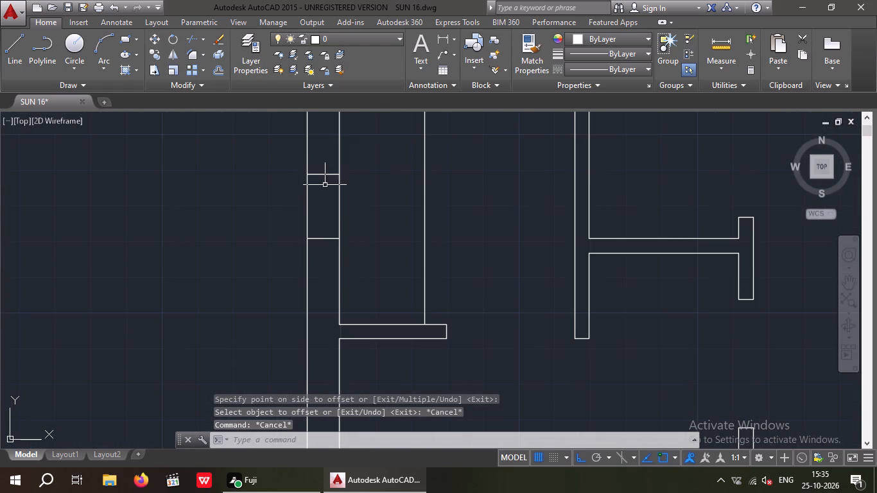
drag(326, 184, 321, 172)
click(317, 155)
key(Delete)
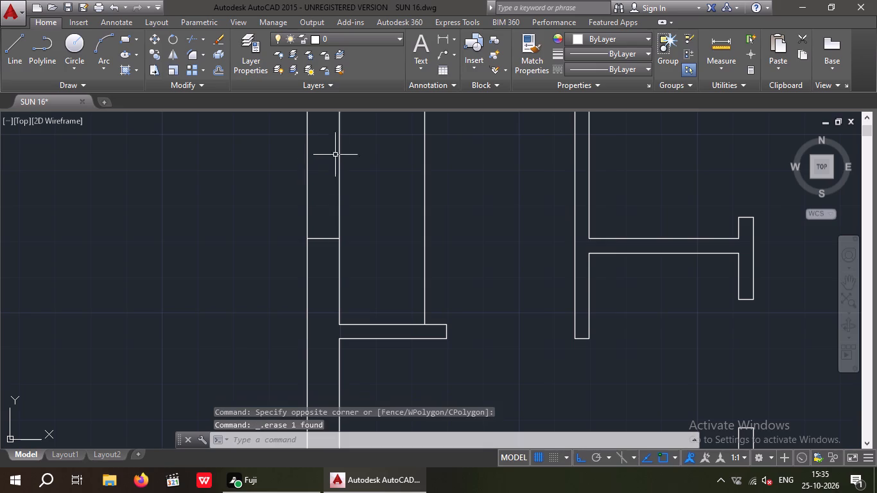
scroll(341, 152, down, 4)
middle_drag(473, 137, 430, 219)
scroll(444, 193, up, 6)
drag(477, 205, 388, 236)
click(392, 232)
key(Delete)
Erase the centre lines of the right-wall opening above the staircase and the middle-left room's left-wall opening.
scroll(401, 196, down, 7)
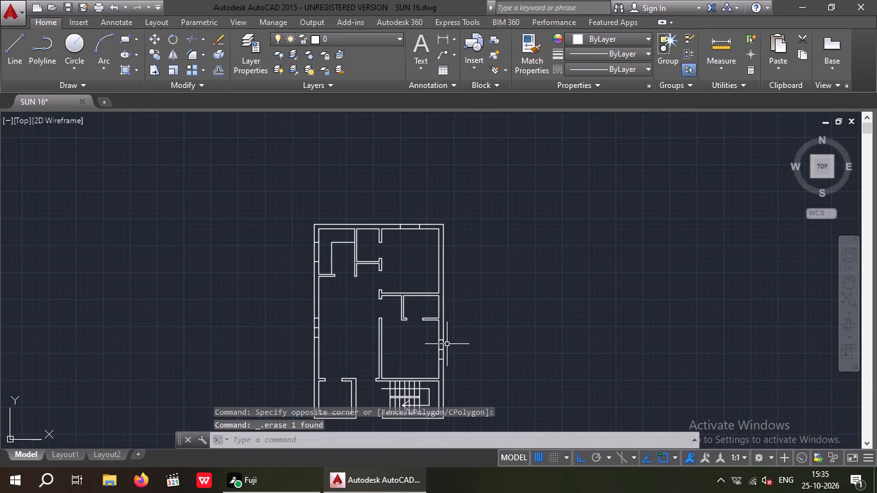
scroll(446, 355, up, 6)
drag(423, 340, 408, 321)
click(385, 252)
key(Delete)
scroll(385, 250, down, 5)
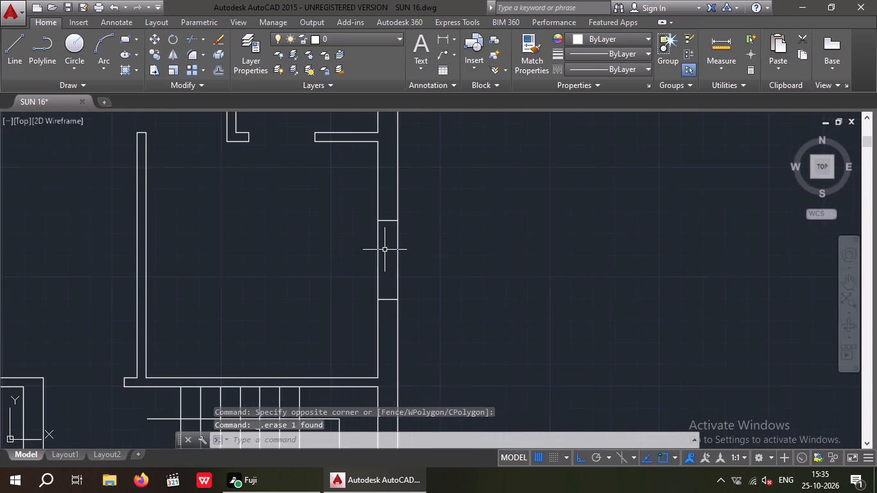
scroll(383, 266, down, 2)
scroll(184, 229, up, 4)
drag(209, 244, 195, 225)
click(191, 191)
key(Delete)
scroll(228, 206, down, 4)
middle_drag(272, 249, 277, 275)
scroll(281, 243, down, 2)
middle_drag(281, 255, 275, 272)
key(Escape)
key(Escape)
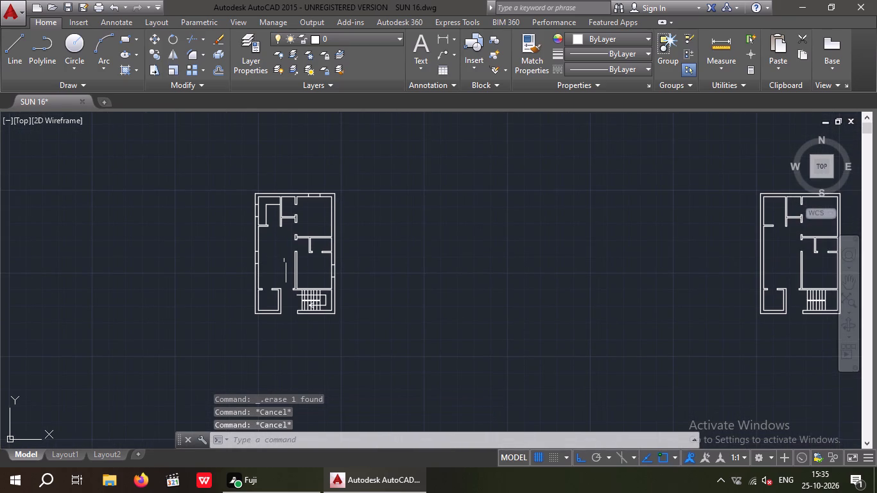
Offset both edge lines of the top-left room's left-wall opening outward by 3".
key(o)
key(Return)
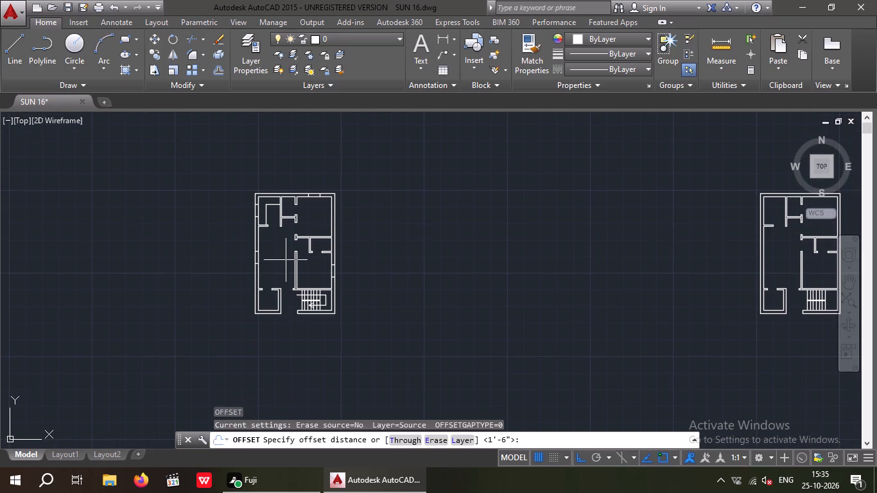
key(3)
key(shift+quotedbl)
key(Return)
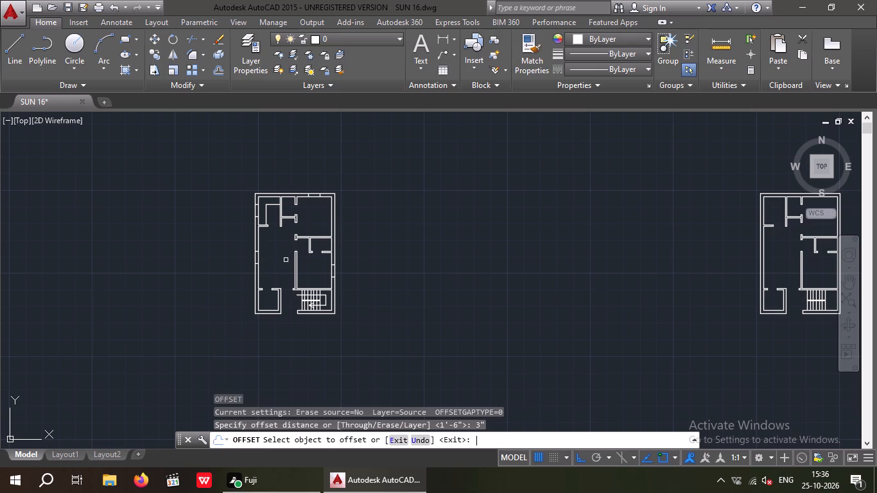
scroll(256, 199, up, 6)
drag(263, 236, 261, 224)
click(262, 195)
scroll(263, 190, down, 3)
scroll(270, 259, up, 2)
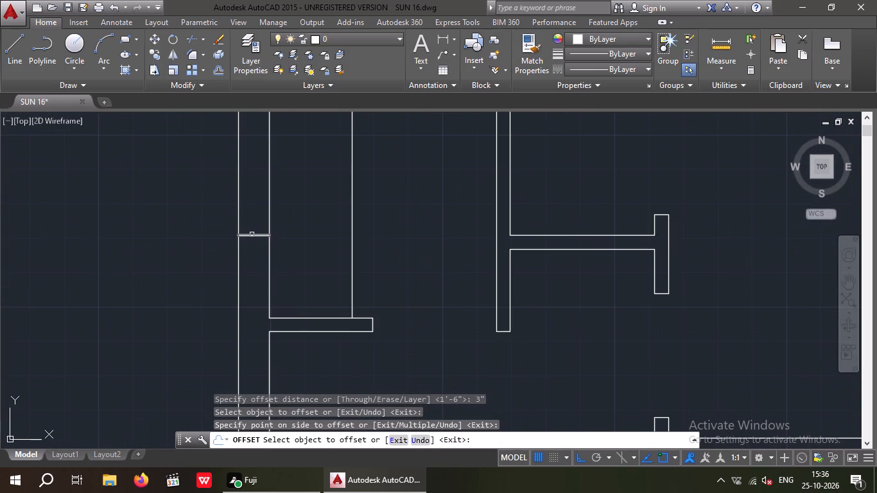
click(252, 235)
click(257, 262)
Offset both edge lines of the middle-left room's left-wall opening outward by 3".
scroll(249, 203, down, 4)
scroll(249, 260, up, 4)
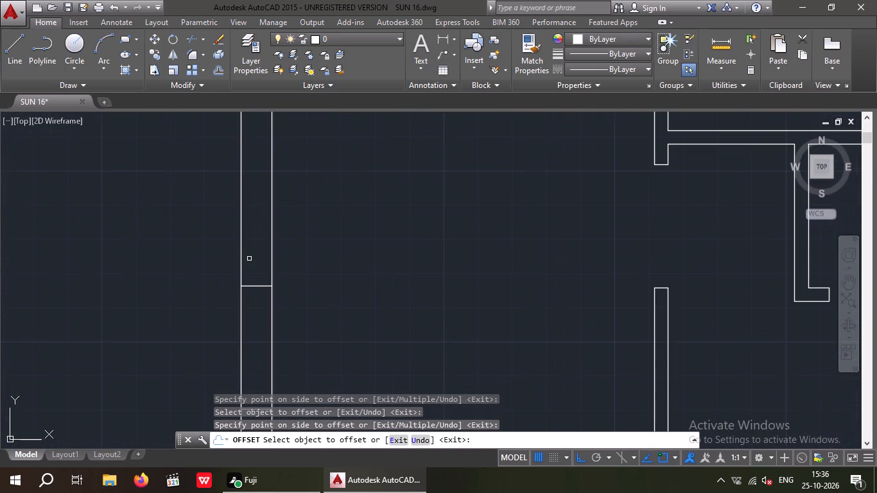
drag(257, 286, 254, 275)
click(256, 249)
scroll(261, 225, down, 5)
scroll(257, 254, up, 4)
drag(265, 249, 265, 264)
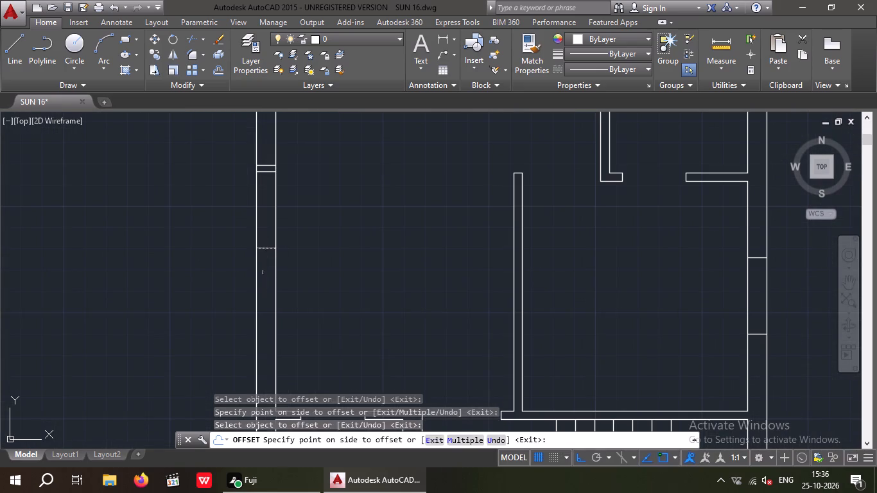
click(265, 272)
Offset both edge lines of the right-wall opening above the staircase outward by 3".
scroll(266, 235, down, 3)
scroll(390, 261, up, 4)
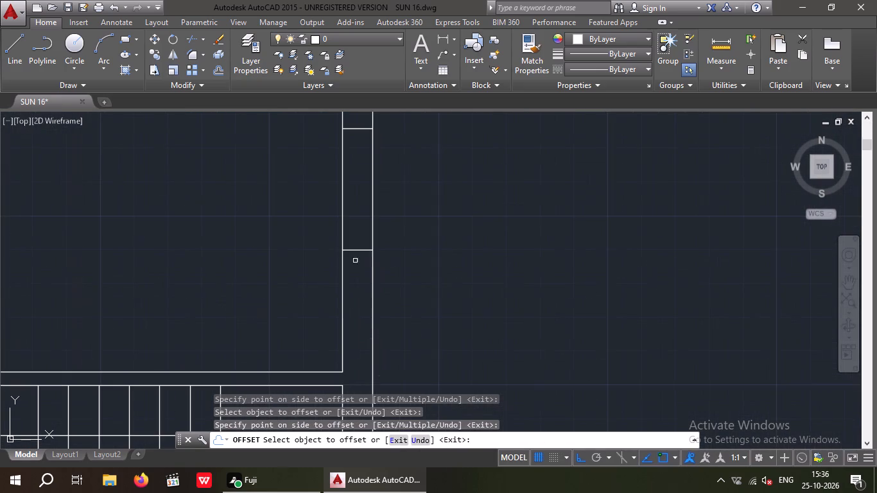
drag(356, 252, 356, 266)
click(356, 282)
middle_drag(362, 182, 365, 252)
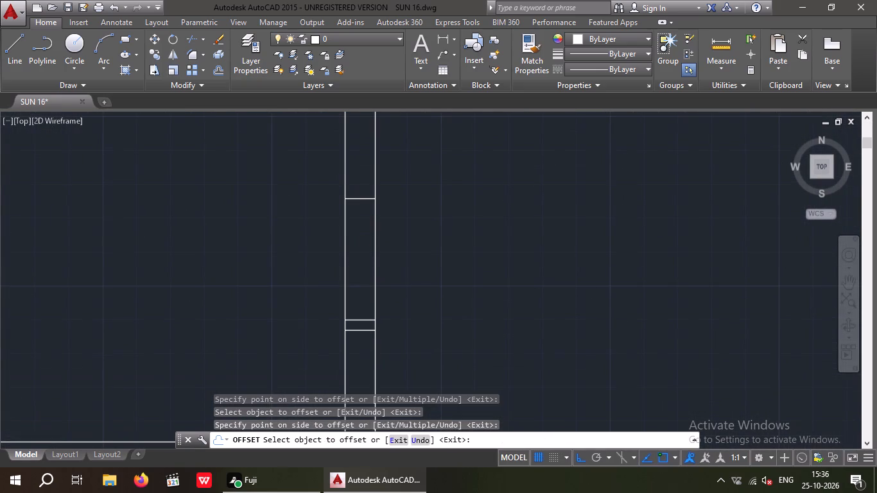
drag(363, 199, 359, 189)
click(356, 166)
Offset both edge lines of the top-wall opening outward by 3".
scroll(358, 171, down, 4)
middle_drag(392, 203, 390, 266)
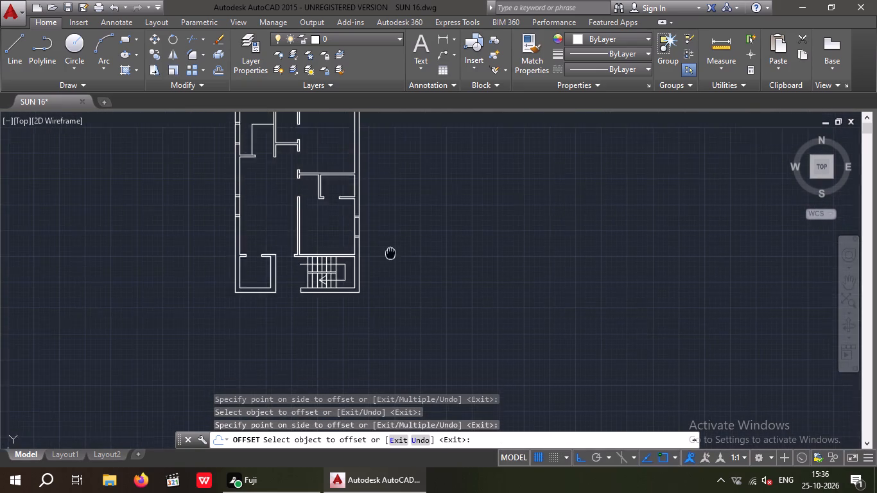
middle_drag(390, 266, 392, 326)
scroll(333, 193, up, 4)
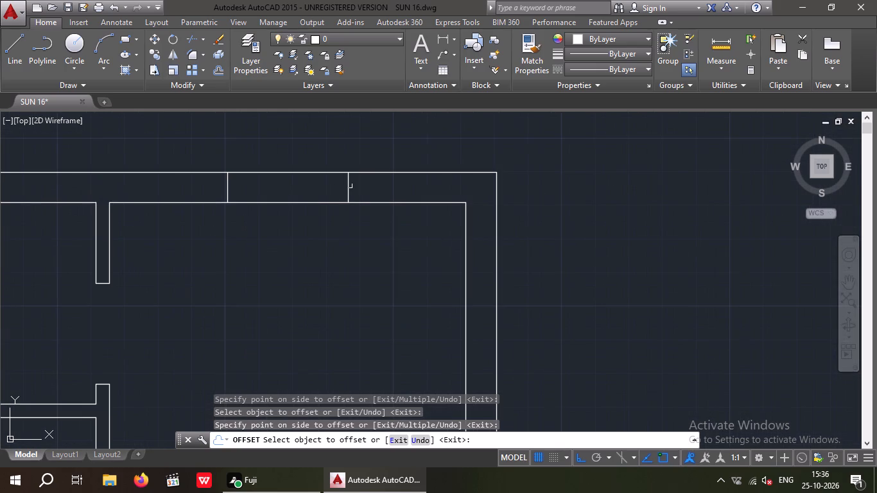
click(349, 187)
click(370, 187)
drag(227, 189, 211, 195)
click(186, 194)
scroll(208, 182, down, 4)
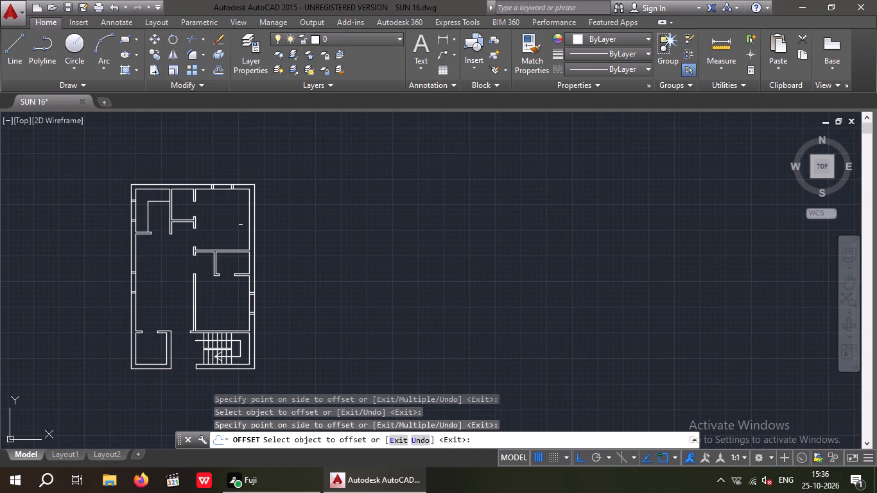
key(Escape)
key(Escape)
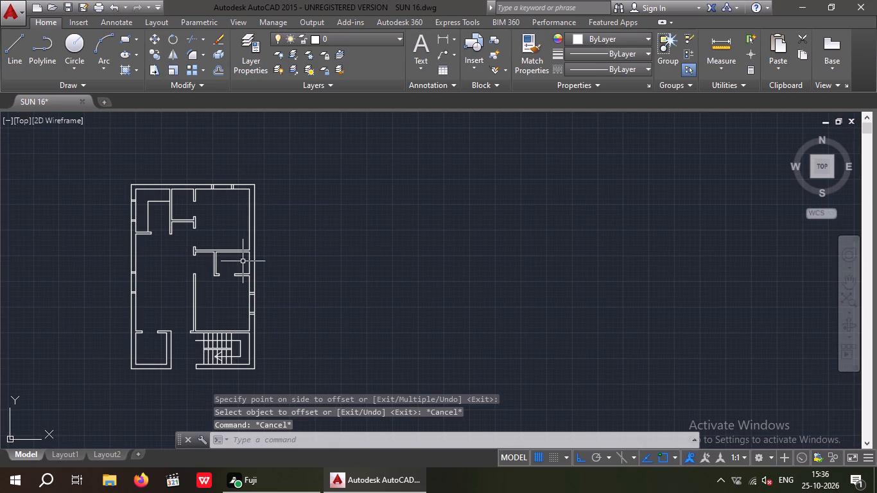
Draw a horizontal centre line in the top-wall window, joining the midpoints of its two inner edge lines.
key(l)
key(space)
scroll(209, 183, up, 4)
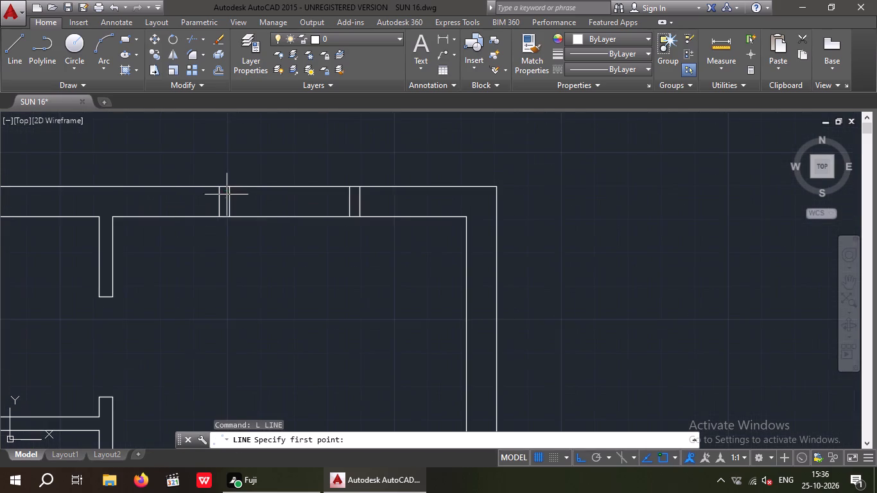
scroll(225, 190, up, 3)
drag(241, 235, 247, 235)
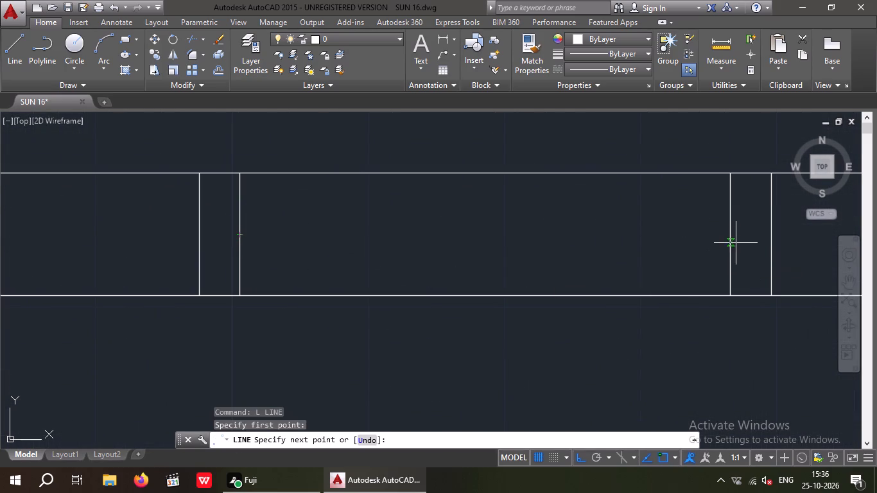
click(730, 232)
key(space)
Draw a vertical centre line in the top-left room's left-wall window between the midpoints of its inner edge lines.
scroll(572, 244, down, 4)
middle_drag(451, 307, 503, 227)
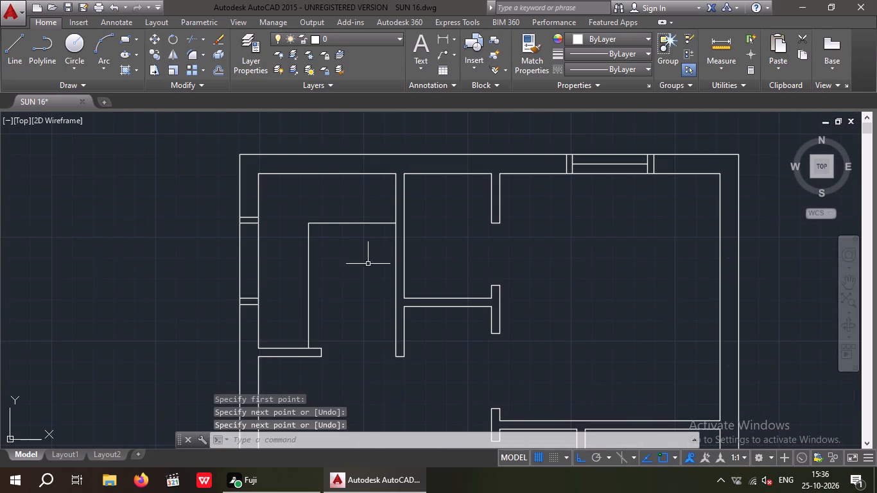
key(space)
scroll(254, 227, up, 2)
drag(239, 216, 245, 232)
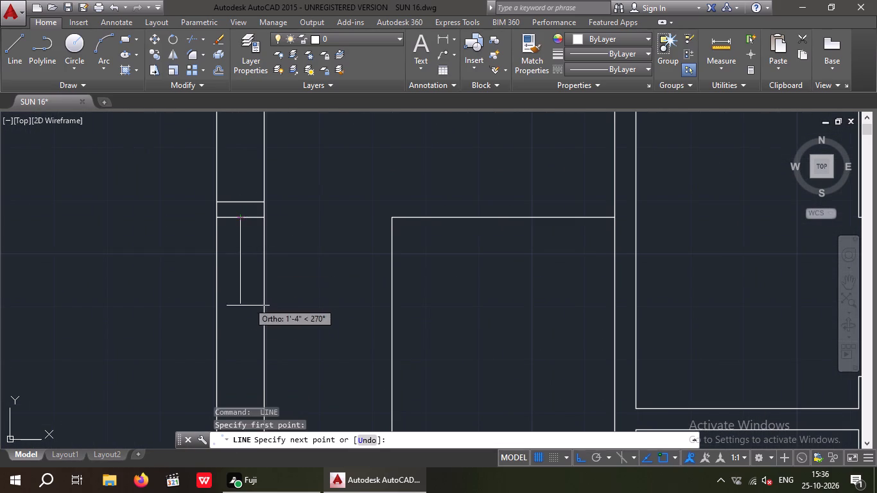
middle_drag(238, 318, 245, 239)
scroll(245, 239, up, 1)
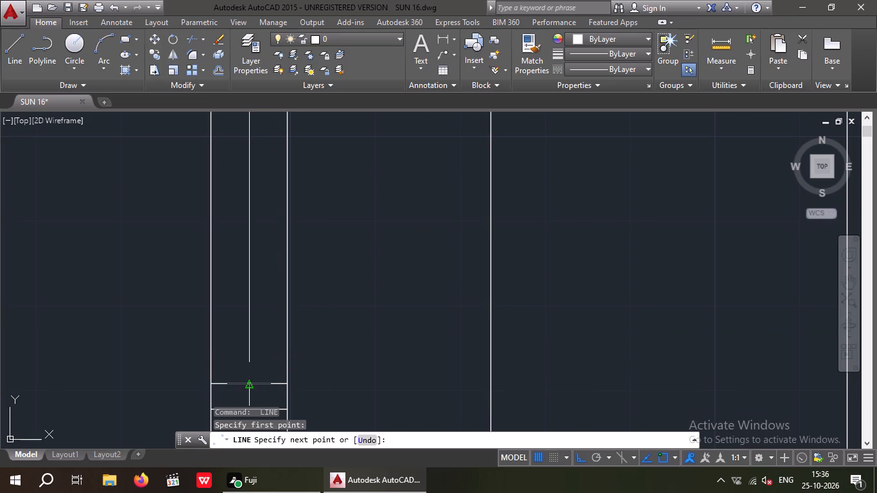
click(250, 385)
scroll(240, 275, down, 4)
key(space)
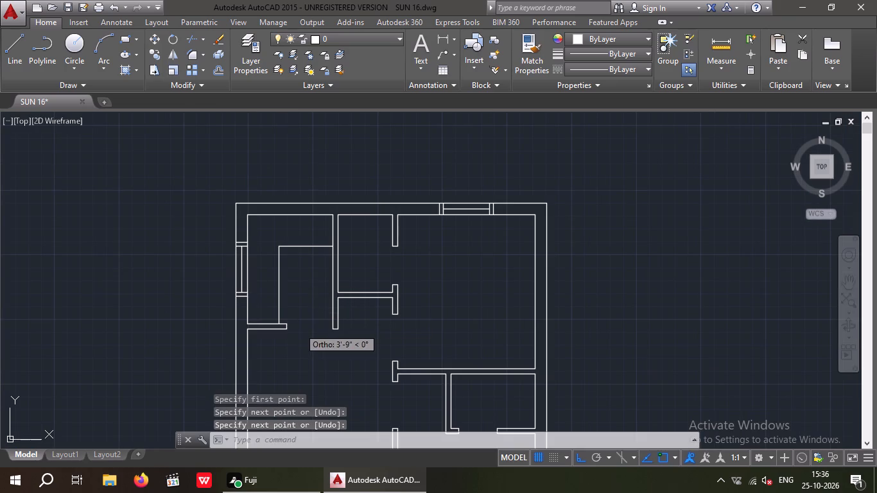
Draw a vertical centre line in the middle-left room's left-wall window between the midpoints of its inner edge lines.
middle_drag(316, 355, 233, 253)
middle_drag(315, 300, 365, 227)
key(space)
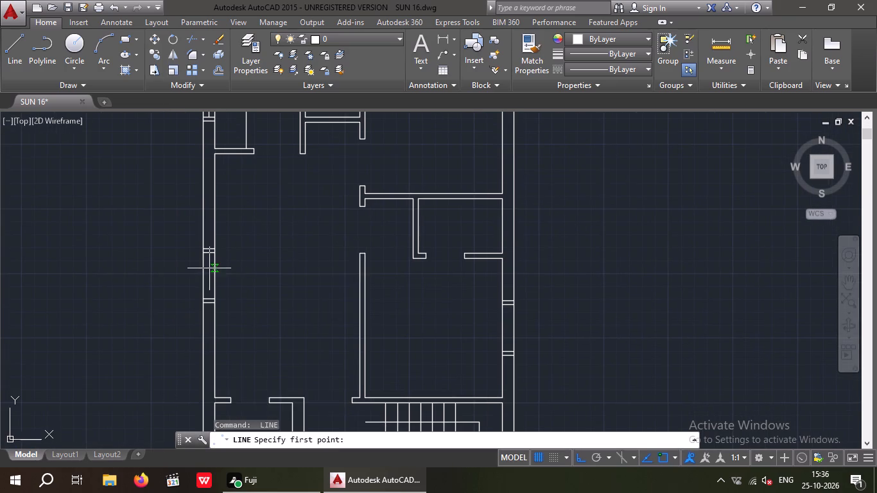
scroll(204, 258, up, 2)
drag(207, 247, 210, 262)
scroll(216, 325, up, 2)
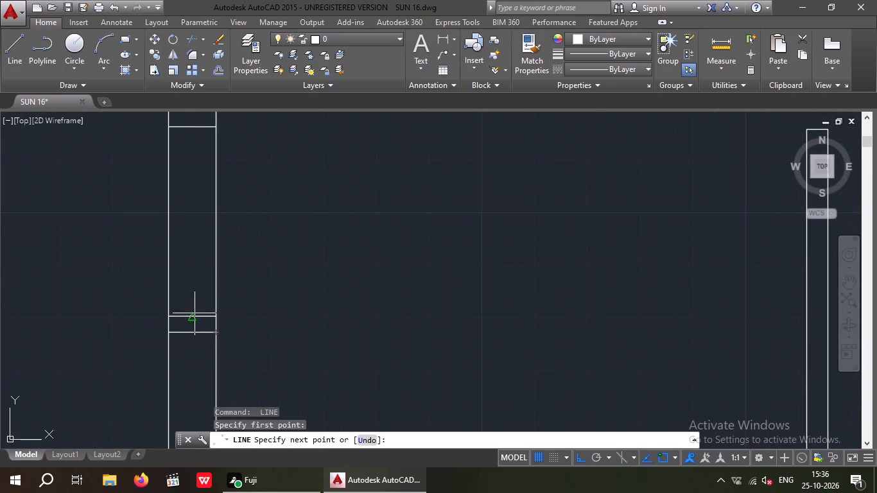
click(193, 316)
key(space)
Draw a vertical centre line in the right-wall window above the staircase between the midpoints of its inner edge lines.
scroll(273, 258, down, 4)
middle_drag(328, 272, 219, 250)
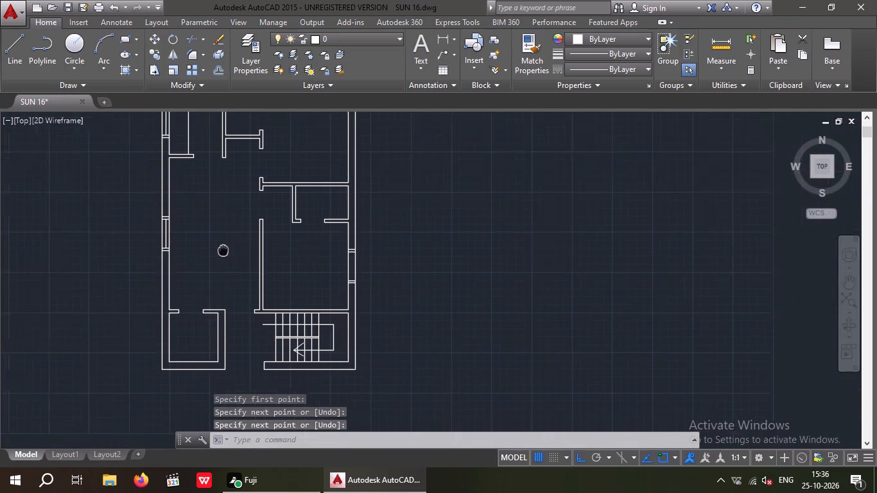
middle_drag(219, 250, 203, 248)
key(space)
scroll(324, 255, up, 3)
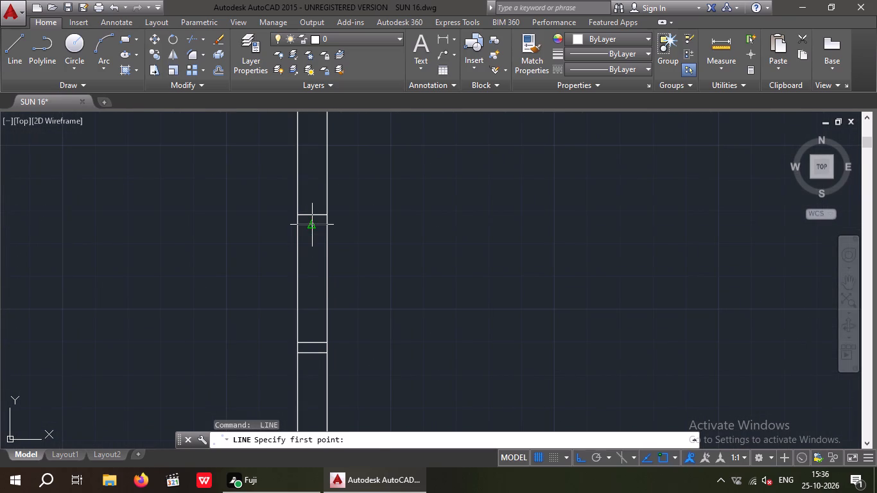
drag(312, 225, 313, 240)
click(312, 342)
key(space)
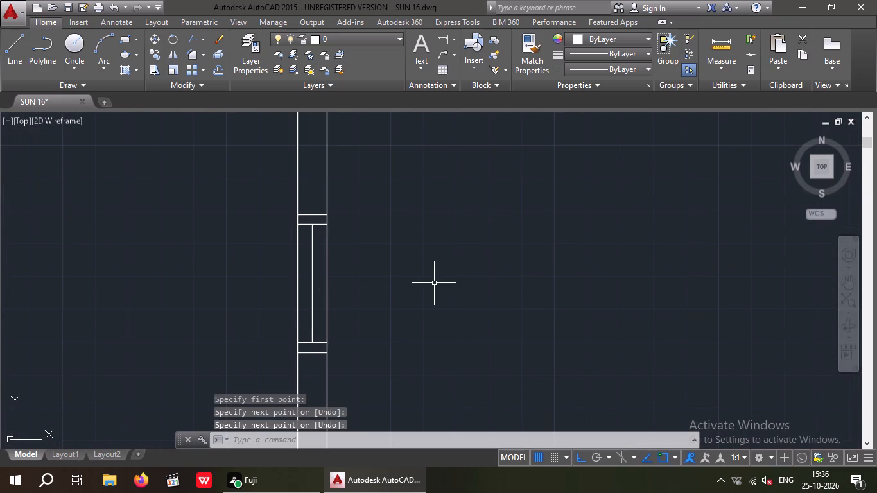
key(Escape)
key(Escape)
key(Escape)
Offset the centre line of the right-wall window above the staircase by 1/2" to both sides.
key(o)
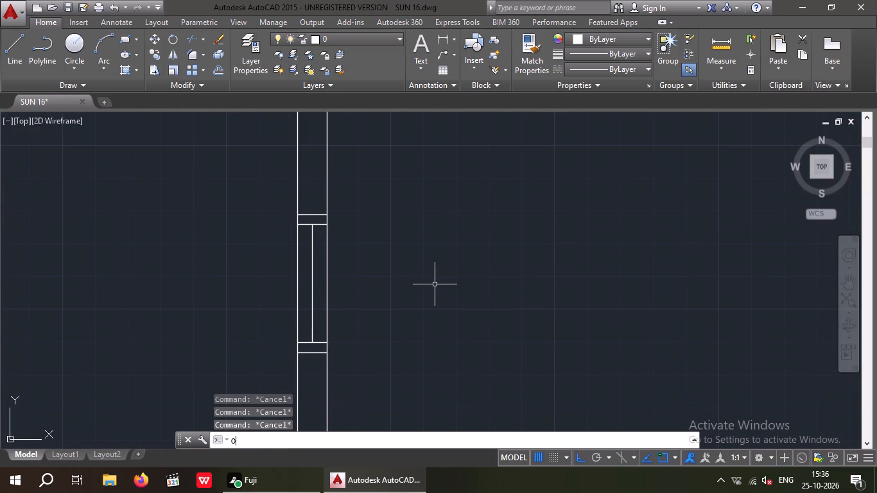
key(Return)
text(1/2")
key(Return)
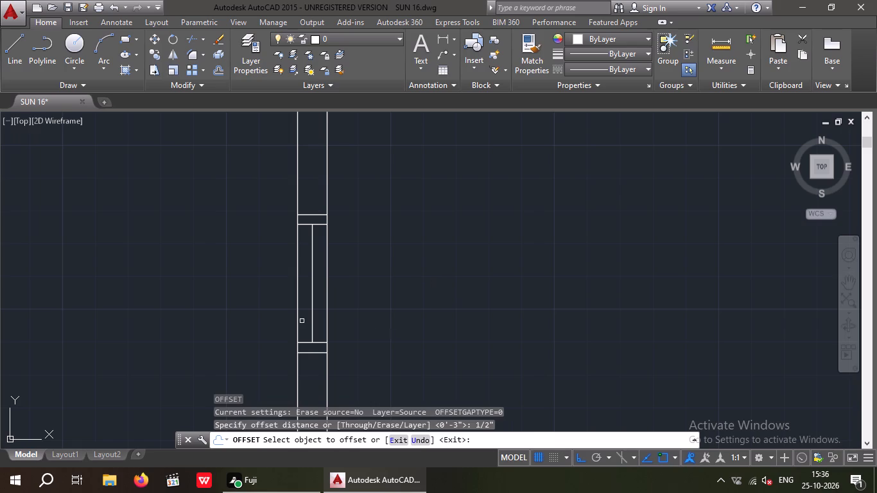
drag(311, 311, 324, 311)
click(346, 309)
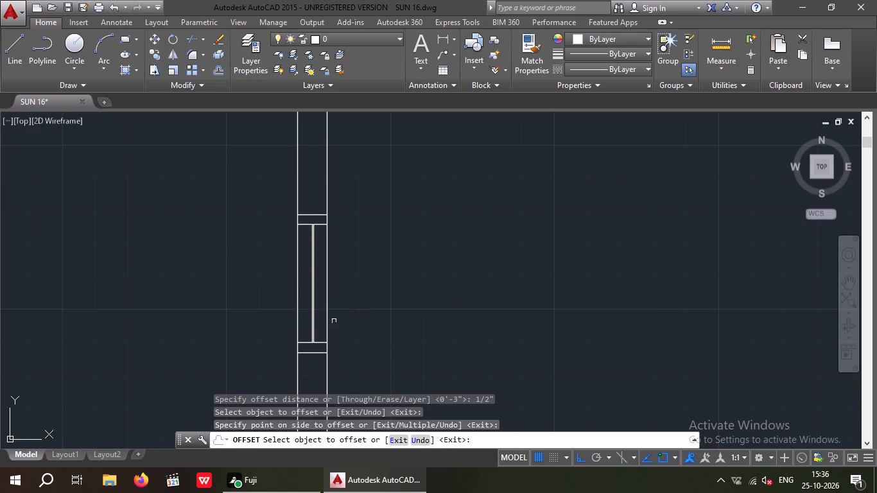
scroll(315, 330, up, 3)
drag(296, 311, 270, 320)
click(266, 322)
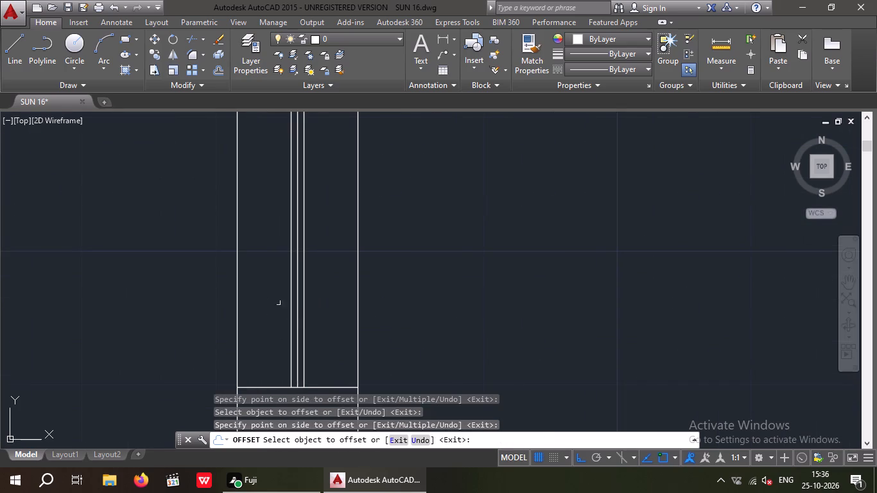
Offset the centre line of the middle-left room's left-wall window by 1/2" to both sides.
scroll(282, 297, down, 4)
middle_drag(361, 293, 404, 293)
scroll(435, 290, down, 3)
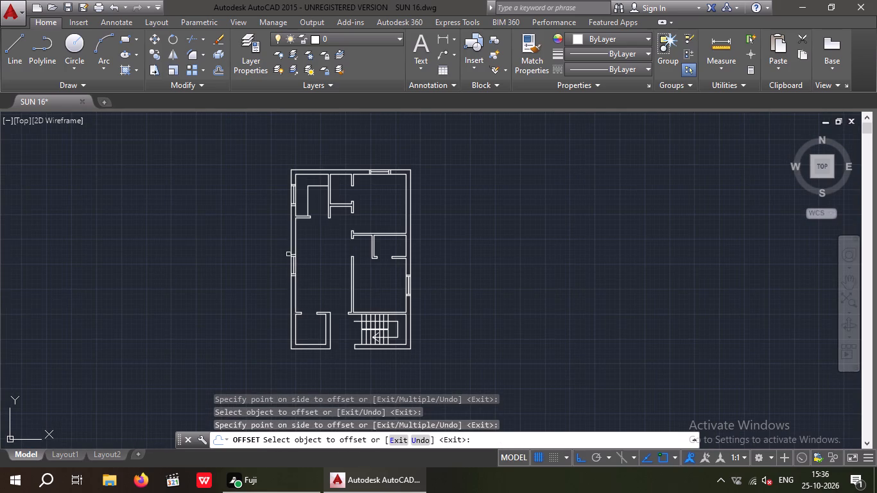
scroll(289, 254, up, 6)
drag(294, 300, 304, 298)
click(313, 297)
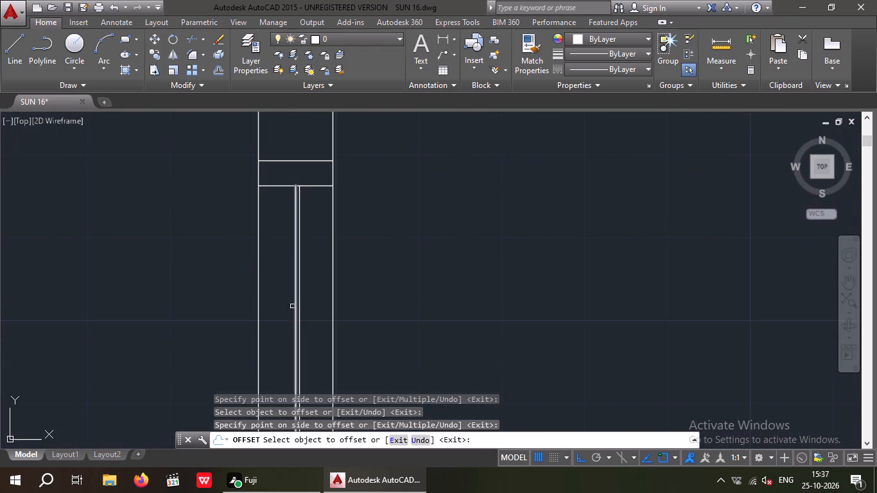
scroll(292, 304, up, 2)
drag(295, 302, 259, 310)
click(257, 310)
Offset the centre line of the top-left room's left-wall window by 1/2" to both sides.
scroll(269, 292, down, 5)
middle_drag(376, 256, 361, 297)
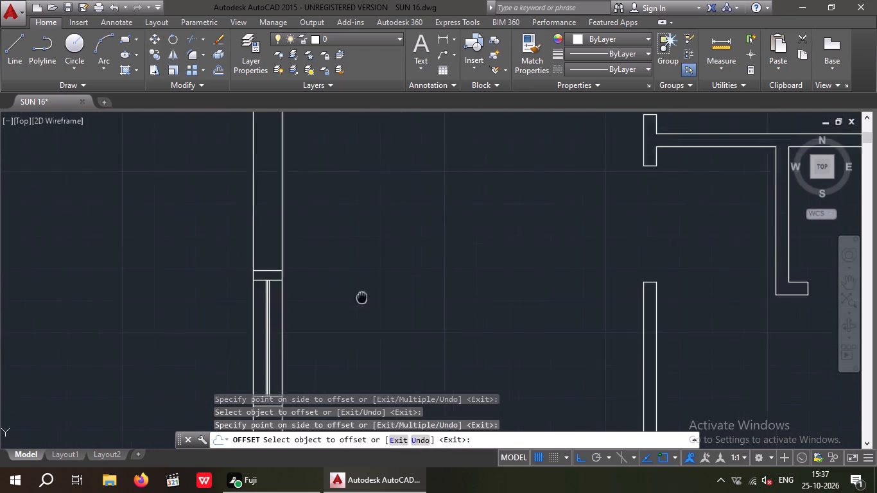
middle_drag(361, 297, 343, 332)
scroll(359, 296, down, 3)
middle_drag(369, 293, 360, 349)
scroll(321, 257, up, 4)
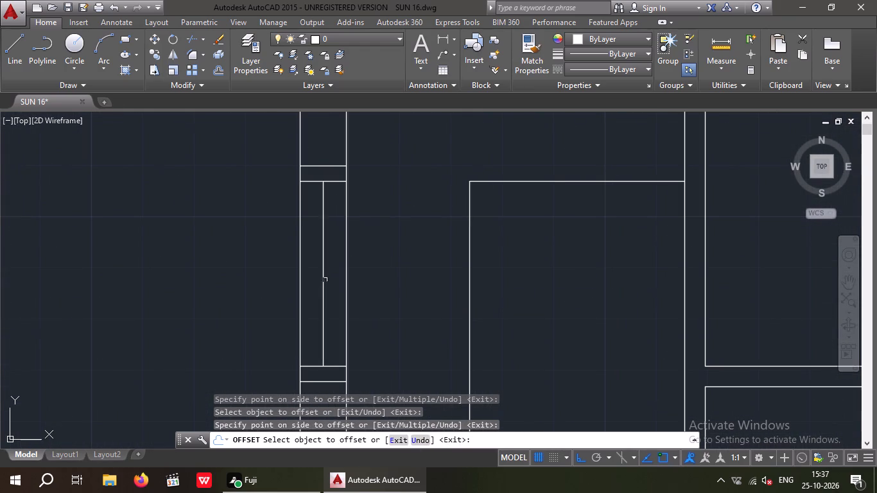
click(322, 281)
click(342, 278)
scroll(325, 284, up, 3)
drag(311, 287, 297, 290)
click(252, 292)
drag(313, 288, 306, 293)
click(300, 297)
Offset the centre line of the top-wall window by 1/2" upward and downward, and end the Offset command.
scroll(291, 280, down, 2)
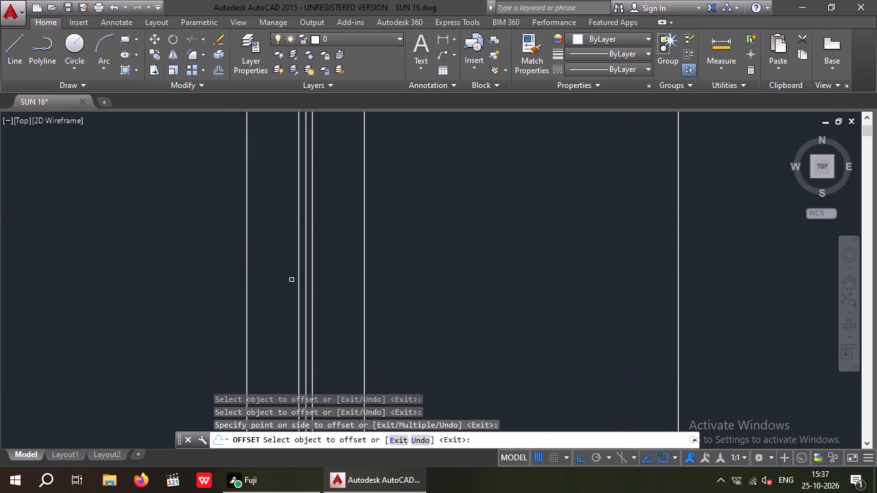
scroll(291, 280, down, 2)
middle_drag(376, 264, 223, 300)
scroll(279, 270, down, 3)
scroll(388, 236, up, 4)
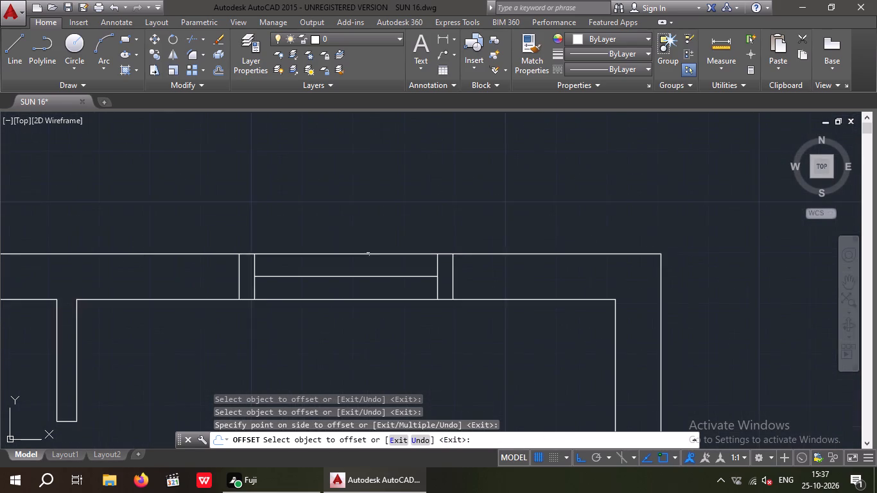
scroll(361, 266, up, 2)
click(354, 292)
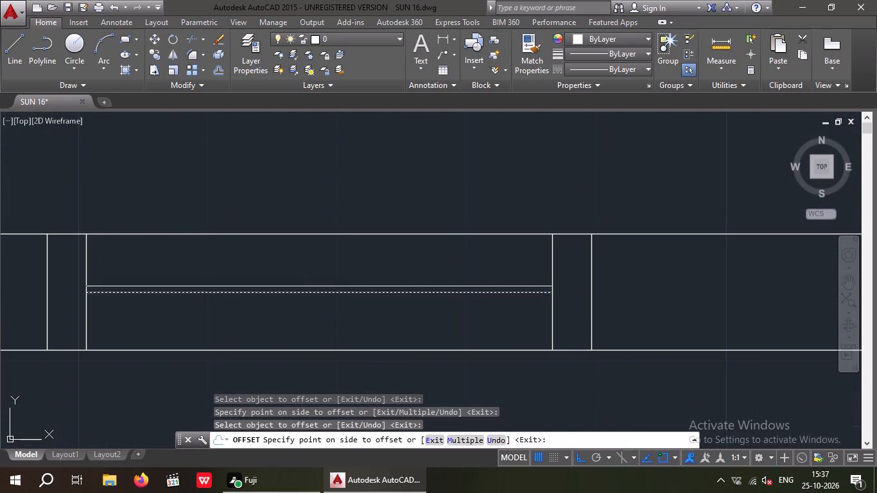
click(352, 263)
drag(354, 291, 354, 303)
click(354, 312)
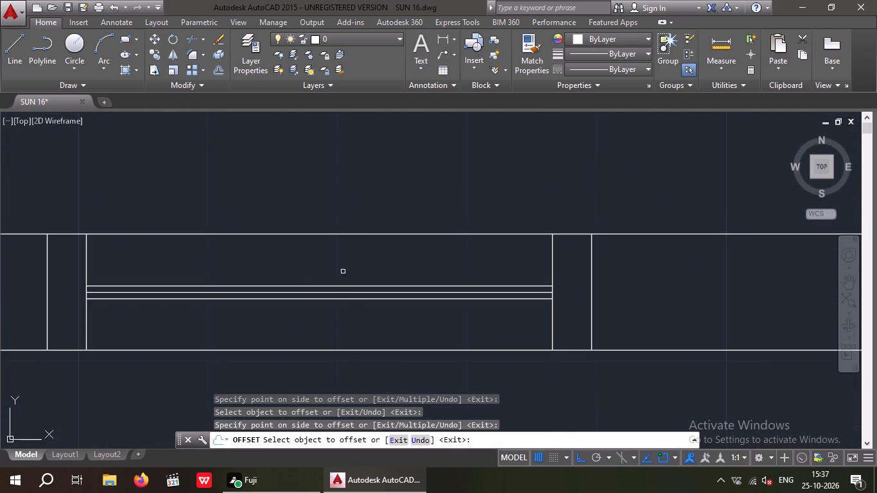
scroll(343, 264, down, 3)
middle_drag(415, 302, 338, 252)
scroll(334, 239, down, 3)
middle_drag(347, 316, 331, 236)
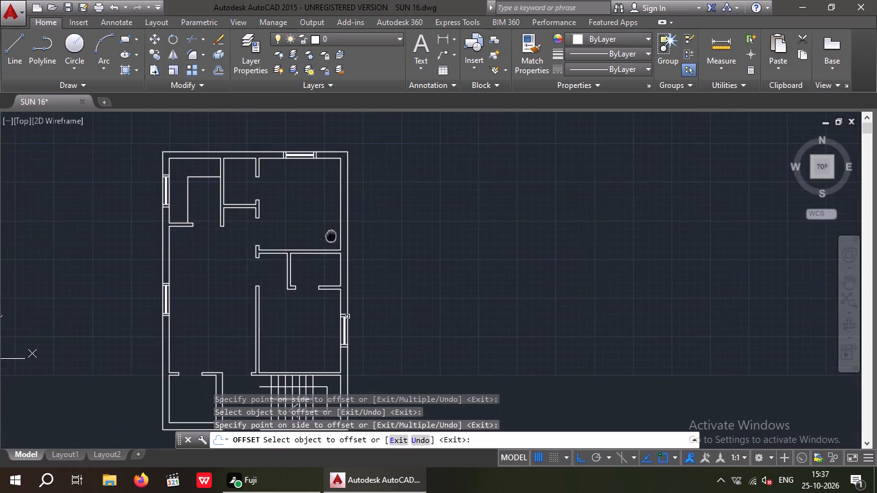
scroll(342, 331, up, 4)
scroll(352, 275, down, 5)
key(Escape)
key(Escape)
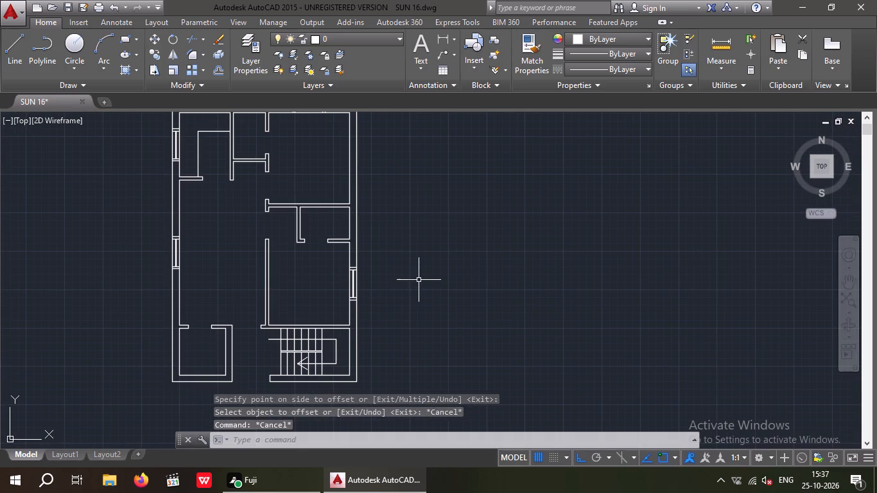
key(Escape)
Draw a line across the right outer wall from the midpoint of the small right-hand room's inner wall face.
key(l)
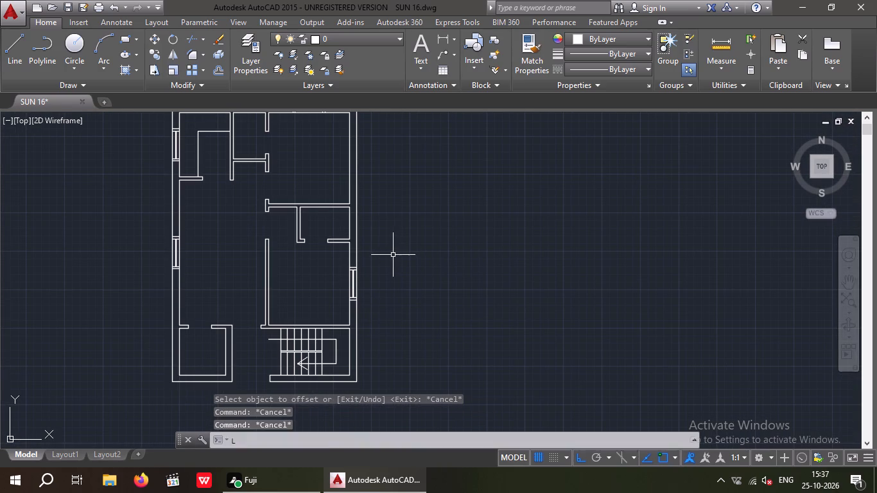
key(space)
scroll(337, 212, up, 3)
click(382, 252)
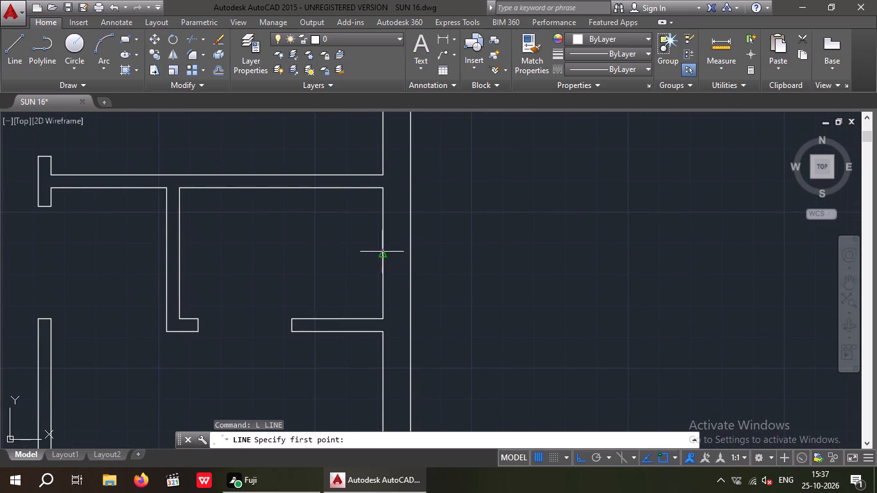
click(412, 252)
key(space)
Draw a line across the top outer wall from the midpoint of the small top-middle room's inner wall face.
scroll(467, 209, down, 1)
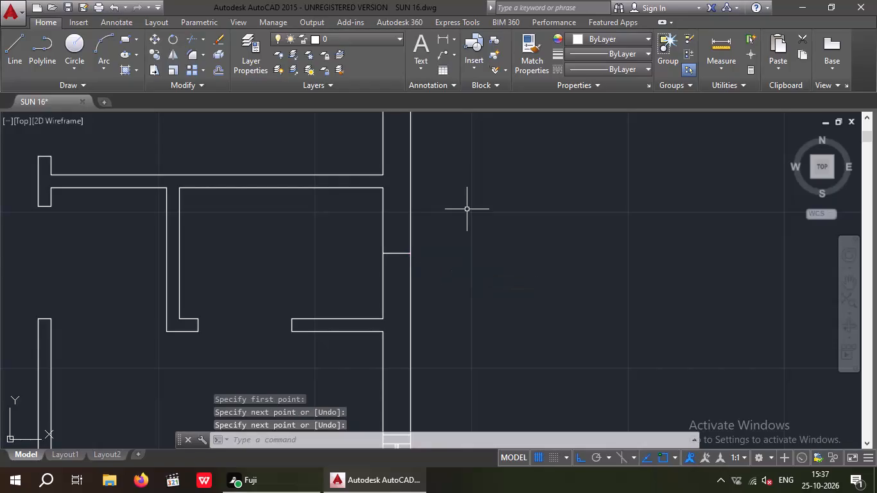
middle_drag(466, 227, 466, 357)
scroll(483, 281, down, 3)
middle_drag(391, 265, 401, 315)
scroll(414, 254, up, 3)
key(space)
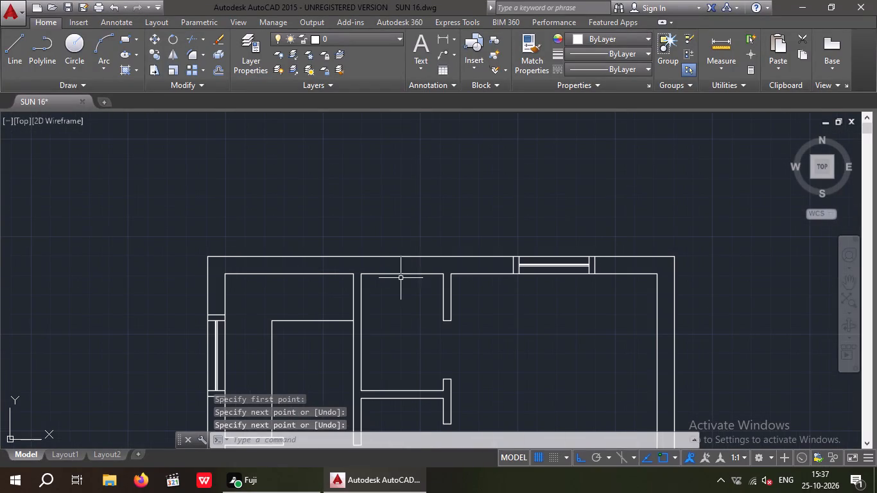
click(403, 273)
click(401, 255)
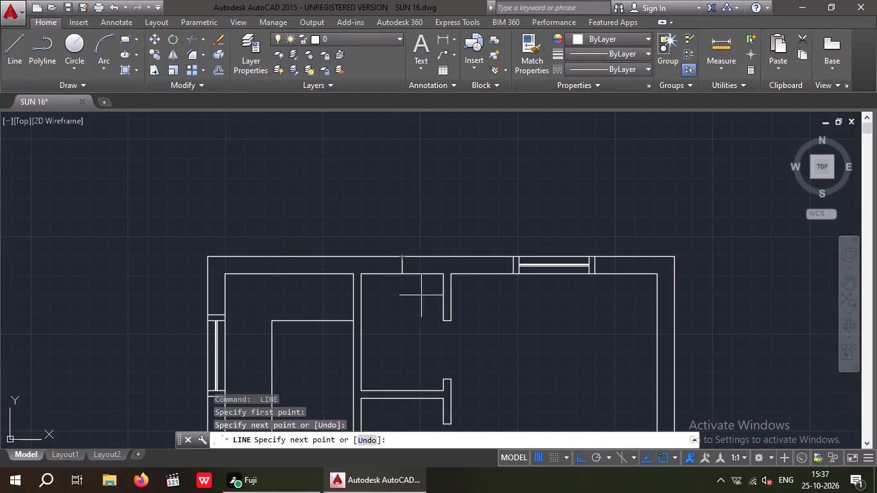
key(Escape)
key(Escape)
Offset the line across the top wall of the small top-middle room by 1' to both sides.
key(o)
key(Return)
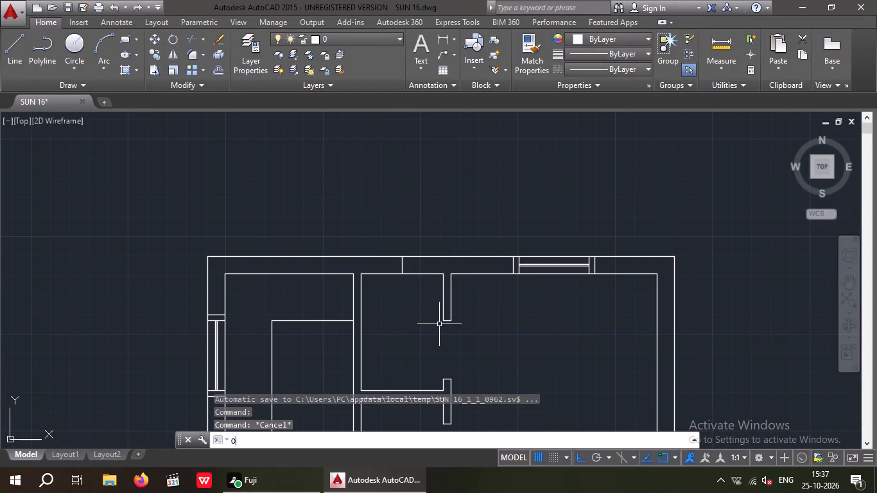
key(1)
key(apostrophe)
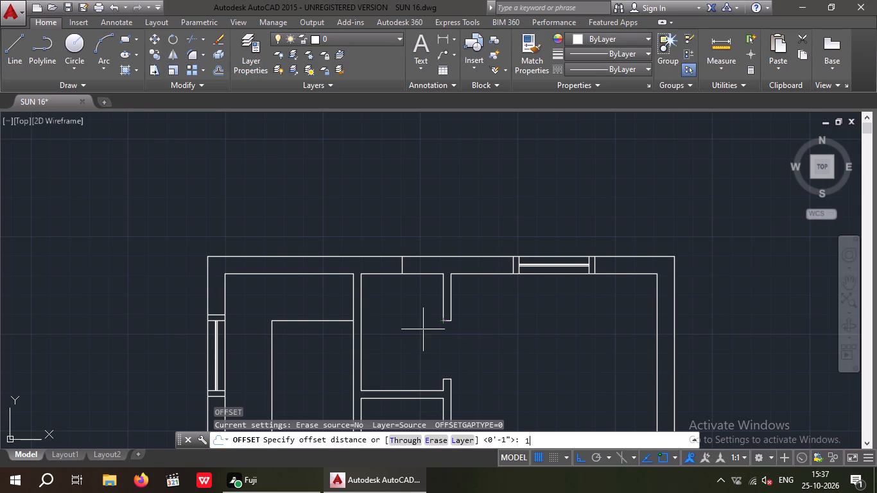
key(Return)
scroll(376, 260, up, 4)
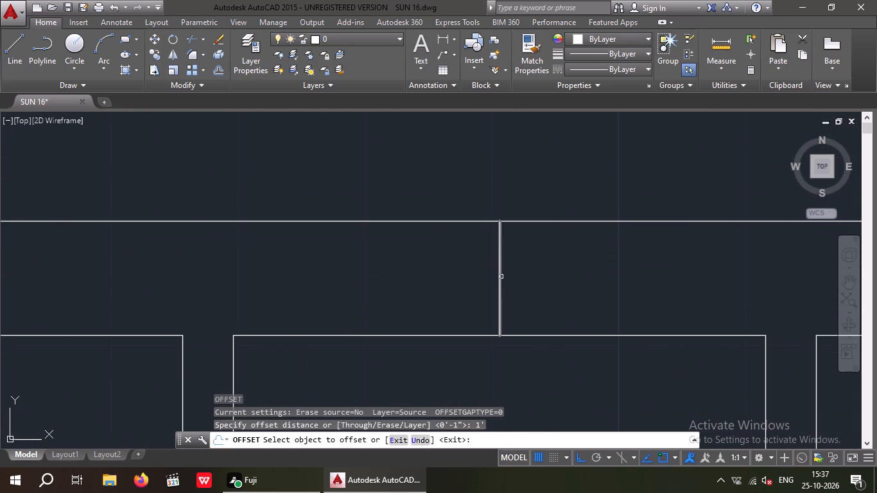
click(501, 277)
click(547, 279)
drag(499, 274, 459, 280)
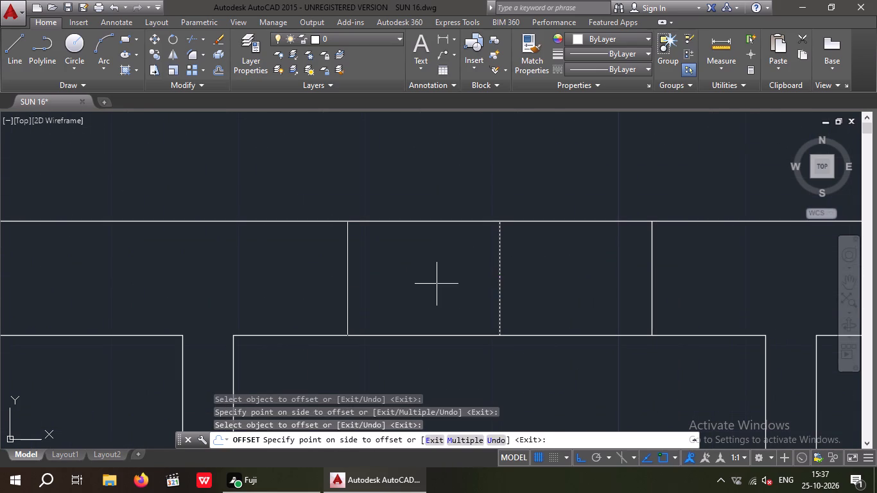
click(435, 284)
scroll(401, 210, down, 5)
middle_drag(403, 270, 326, 221)
scroll(334, 218, down, 2)
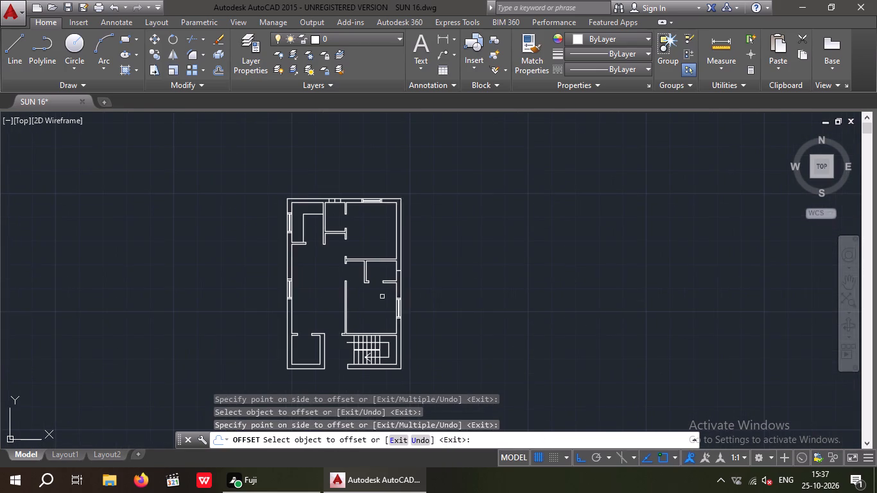
Offset the line across the right outer wall of the small right-hand room by 1' upward and downward, and end the Offset command.
scroll(386, 295, up, 3)
scroll(429, 194, up, 1)
middle_drag(430, 206, 408, 266)
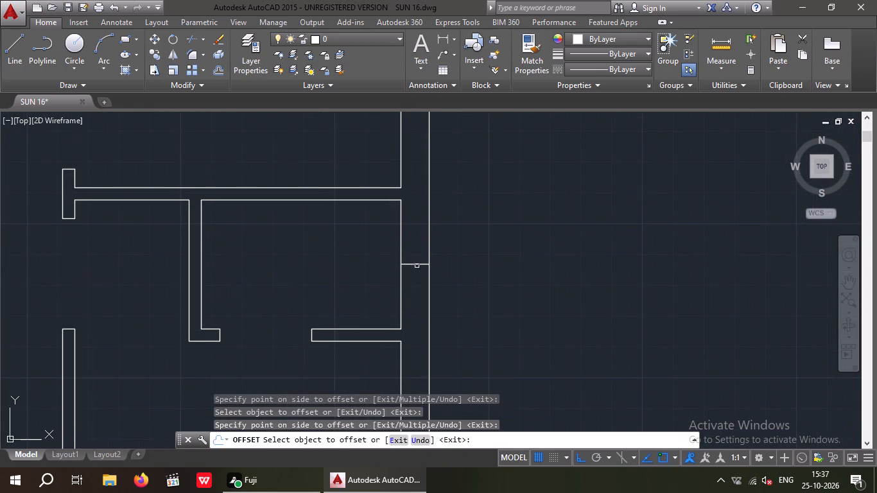
scroll(415, 264, up, 1)
click(415, 264)
drag(412, 220, 412, 227)
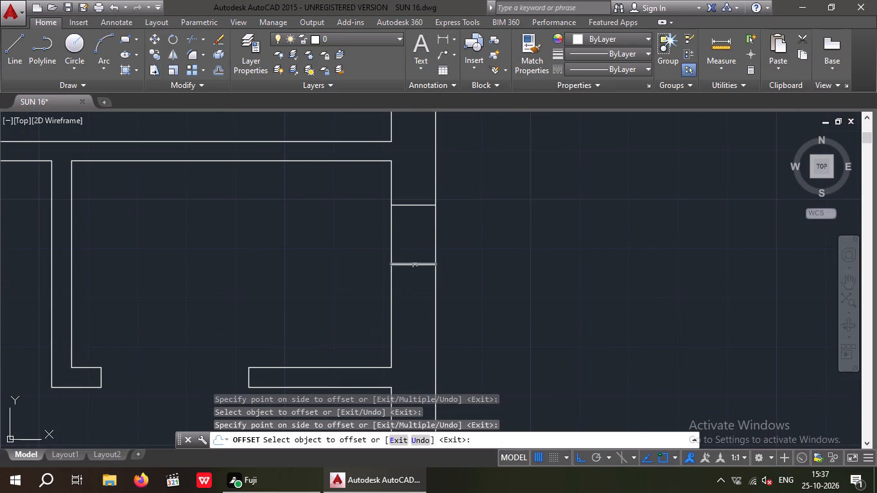
drag(415, 264, 413, 291)
drag(412, 307, 413, 302)
scroll(411, 259, down, 3)
key(Escape)
key(Escape)
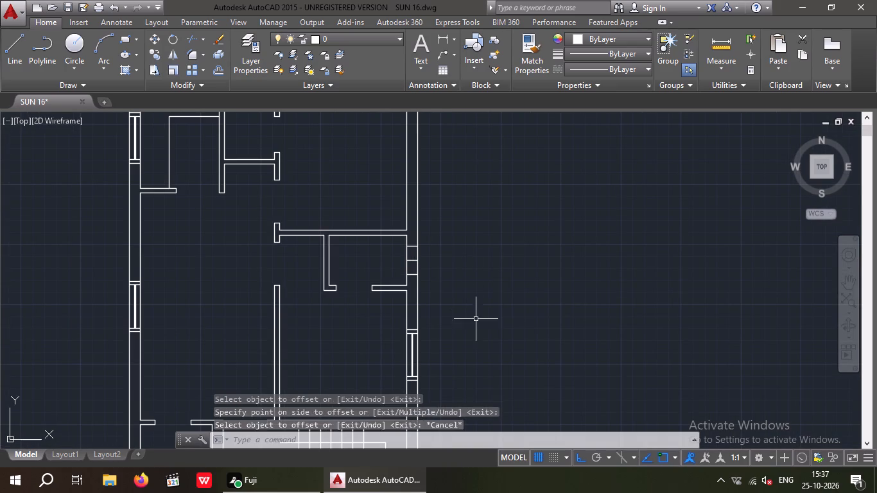
Offset the two outer lines of the small right-hand room's wall opening by 3" outward, away from the opening's centre.
key(o)
key(Return)
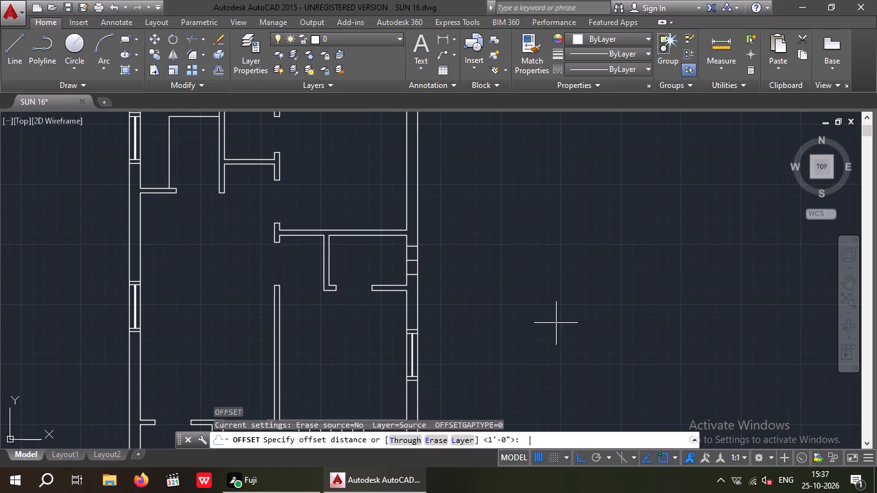
key(3)
key(shift+quotedbl)
key(Return)
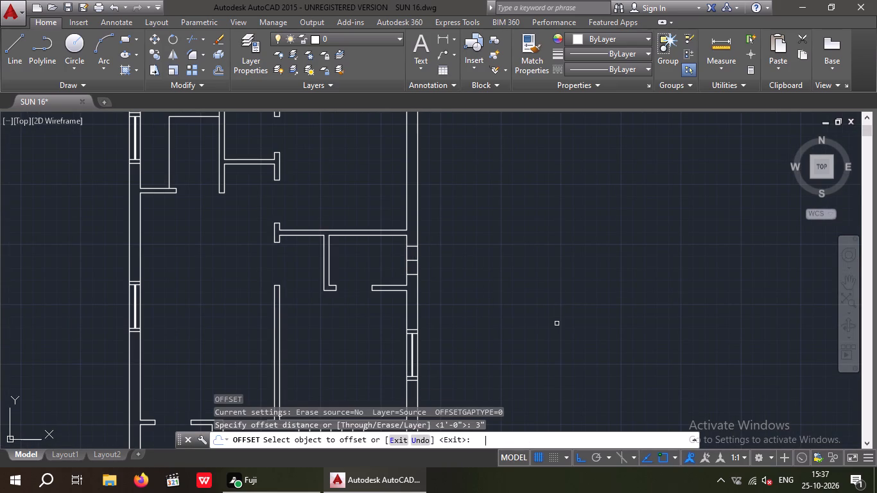
scroll(401, 273, up, 2)
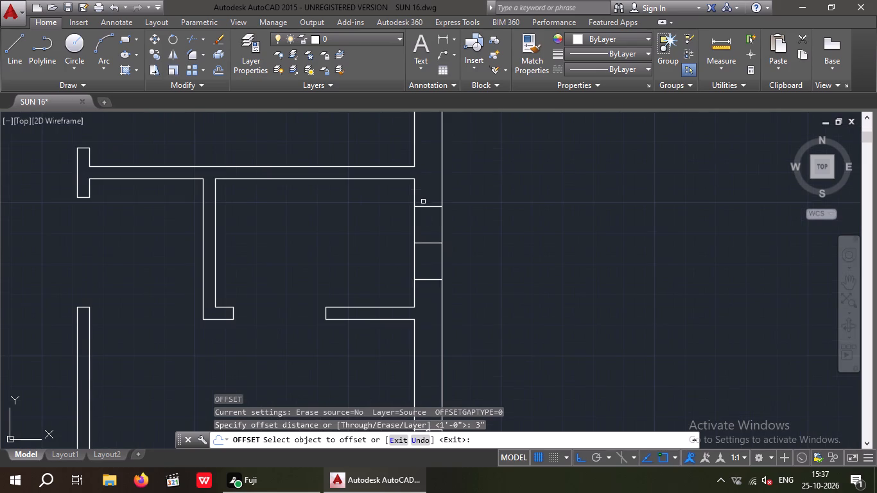
click(426, 207)
click(430, 185)
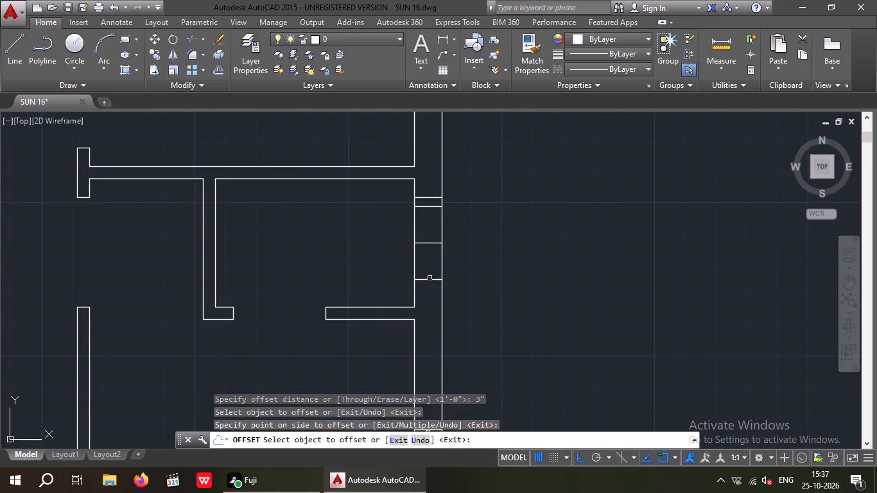
drag(430, 279, 430, 298)
click(431, 301)
key(Escape)
key(Escape)
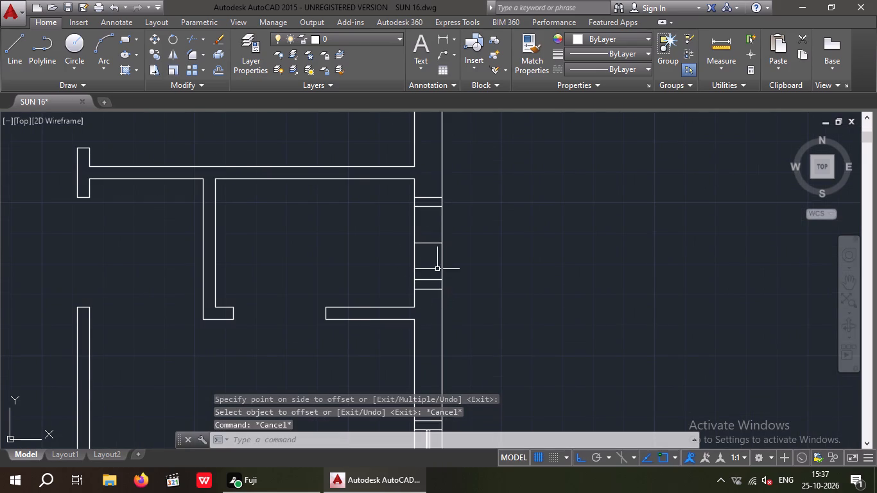
Erase the middle line across the wall opening of the small right-hand room.
scroll(430, 246, up, 2)
drag(432, 264, 410, 236)
click(407, 219)
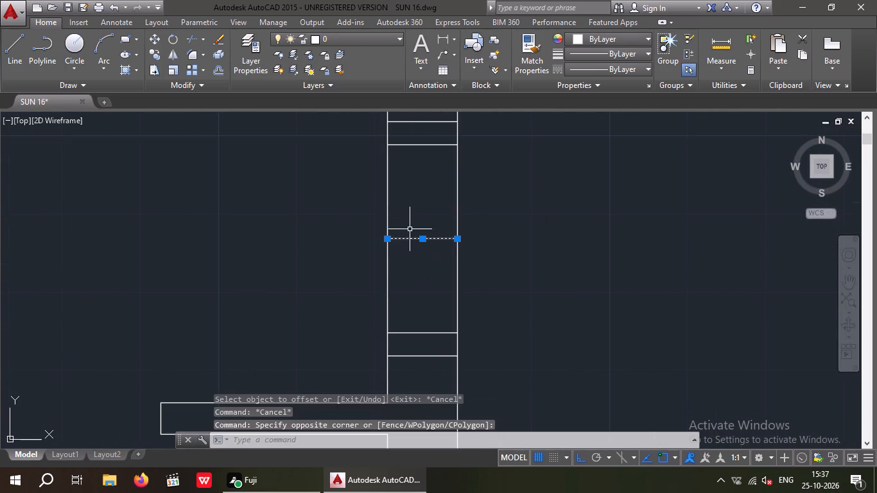
key(Delete)
Erase the middle line across the top-wall opening of the small top-middle room.
scroll(406, 236, down, 2)
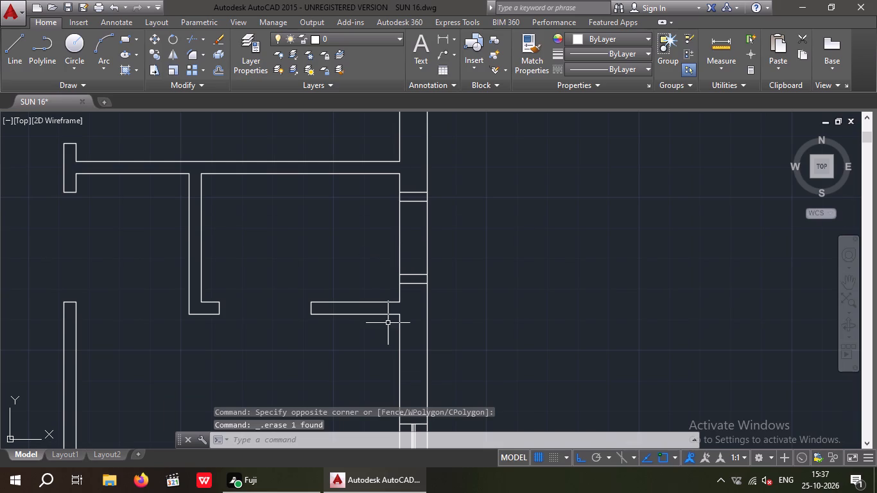
scroll(349, 268, down, 4)
scroll(287, 222, up, 4)
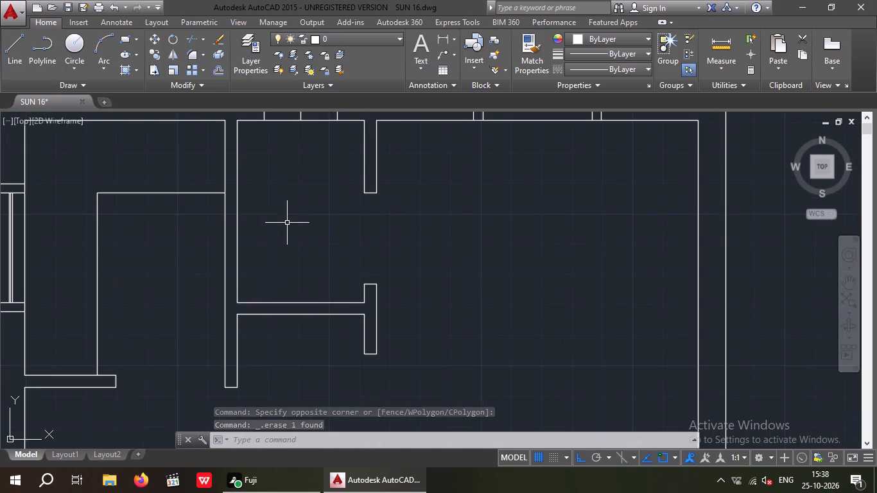
middle_drag(304, 209, 309, 376)
scroll(300, 270, up, 4)
drag(351, 259, 280, 309)
click(280, 311)
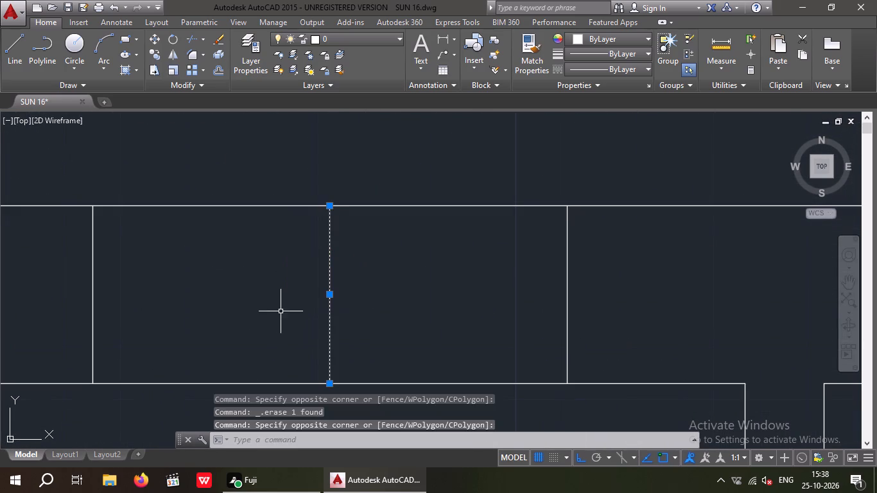
key(Delete)
key(Escape)
key(Escape)
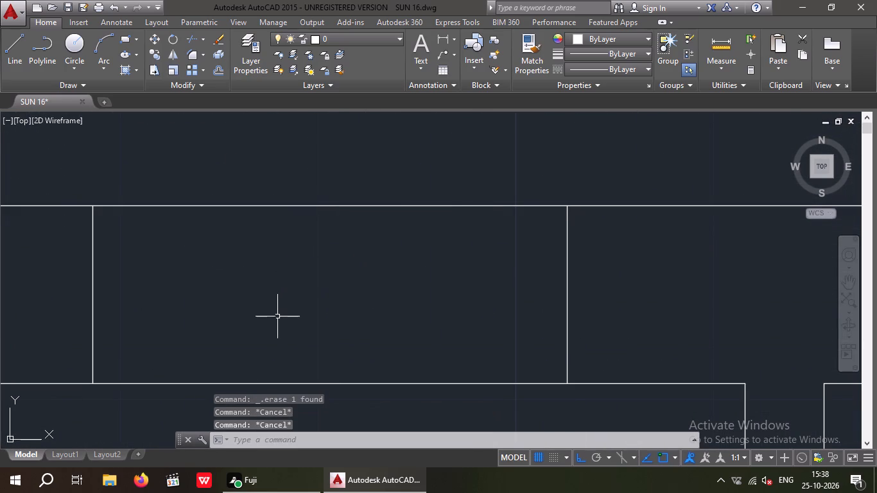
Offset the two side lines of the small top-middle room's wall opening by 3" outward, and end the Offset command.
key(o)
key(Return)
key(3)
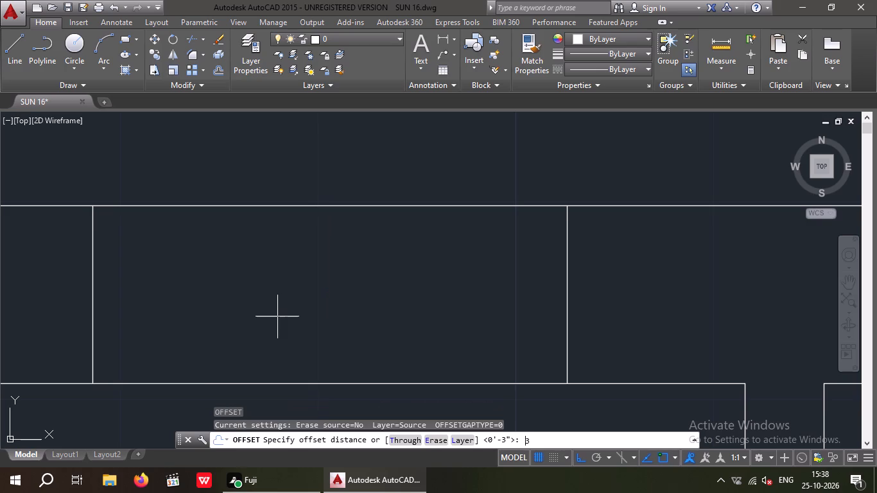
key(shift+quotedbl)
key(Return)
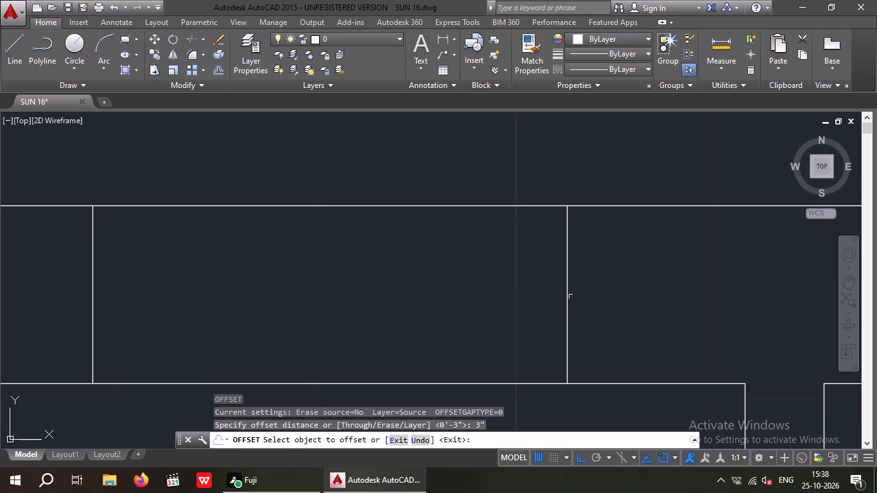
drag(566, 300, 573, 302)
drag(624, 297, 608, 302)
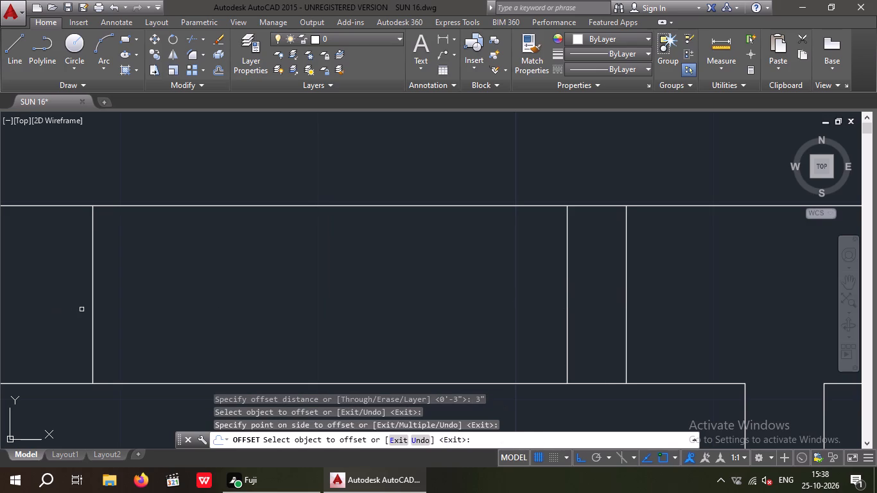
drag(91, 305, 47, 321)
click(46, 321)
scroll(113, 304, down, 3)
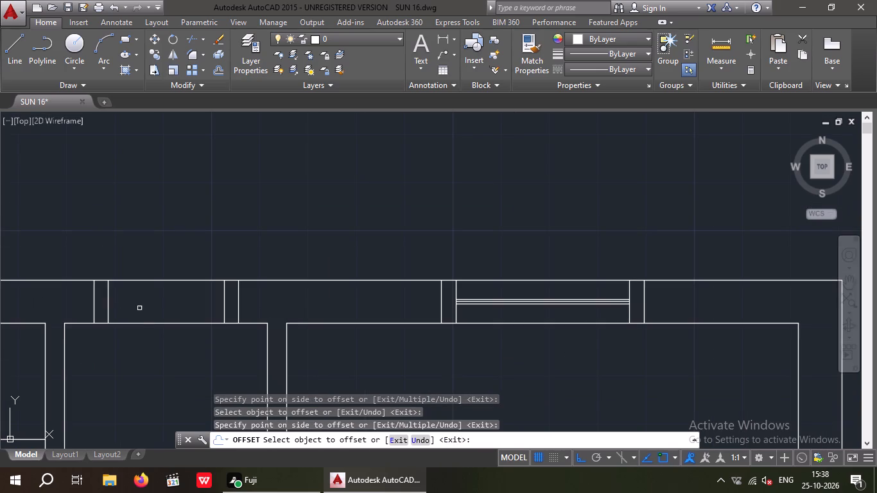
key(Escape)
key(Escape)
key(Escape)
Draw a horizontal centre line through the top-middle room's opening, between the midpoints of its two inner side lines.
key(l)
key(Return)
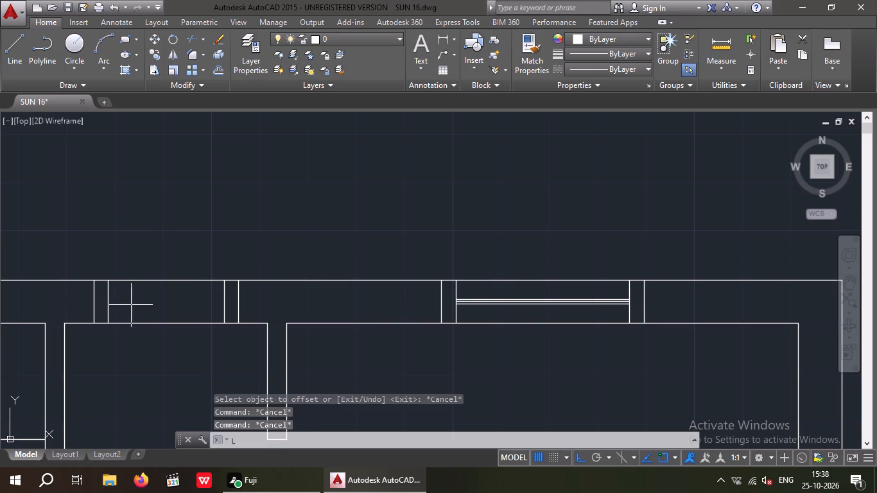
scroll(100, 307, up, 2)
click(119, 298)
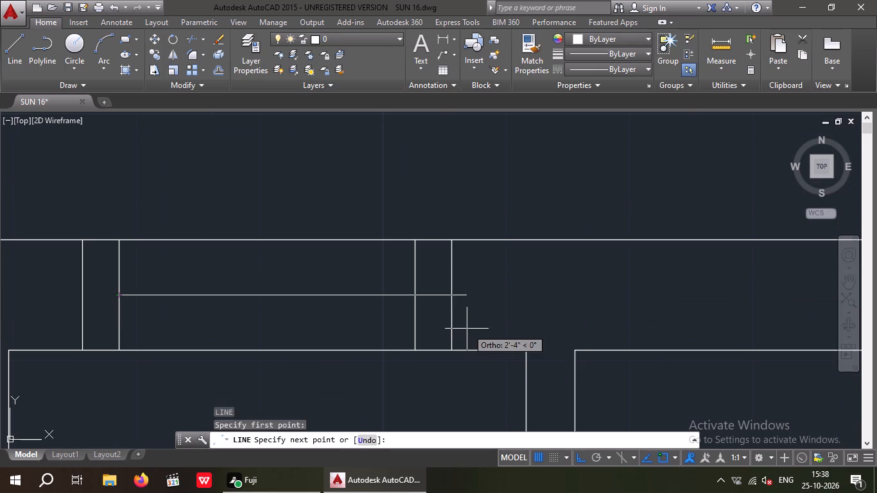
click(415, 299)
scroll(374, 271, down, 2)
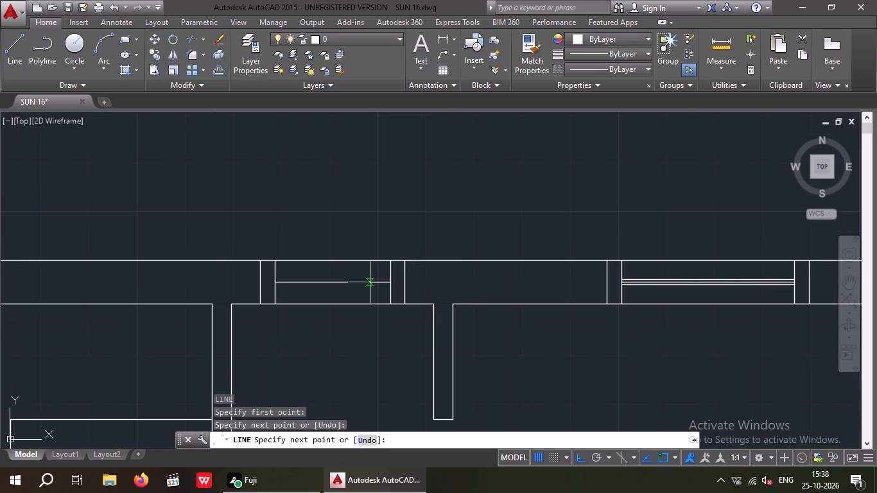
key(space)
Draw a vertical centre line through the small right-hand room's wall opening, between the midpoints of its two inner edge lines.
key(space)
scroll(362, 263, down, 4)
middle_drag(372, 287, 252, 217)
scroll(270, 216, down, 3)
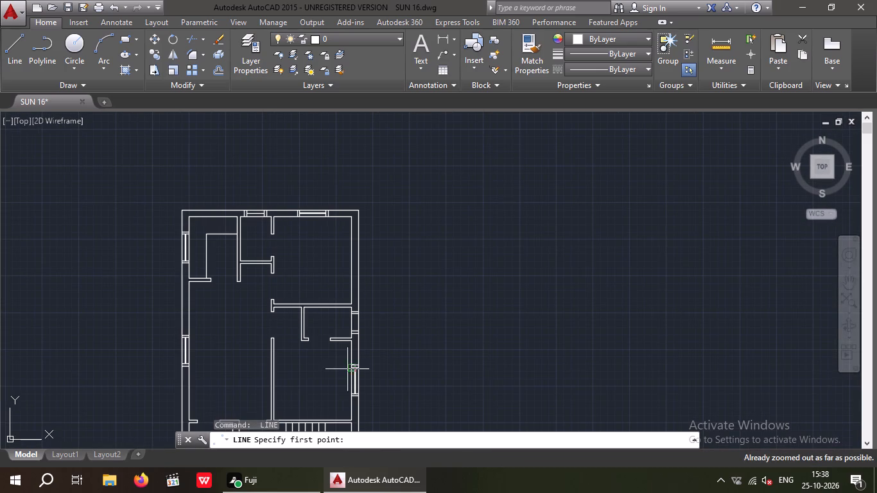
key(space)
scroll(365, 309, up, 3)
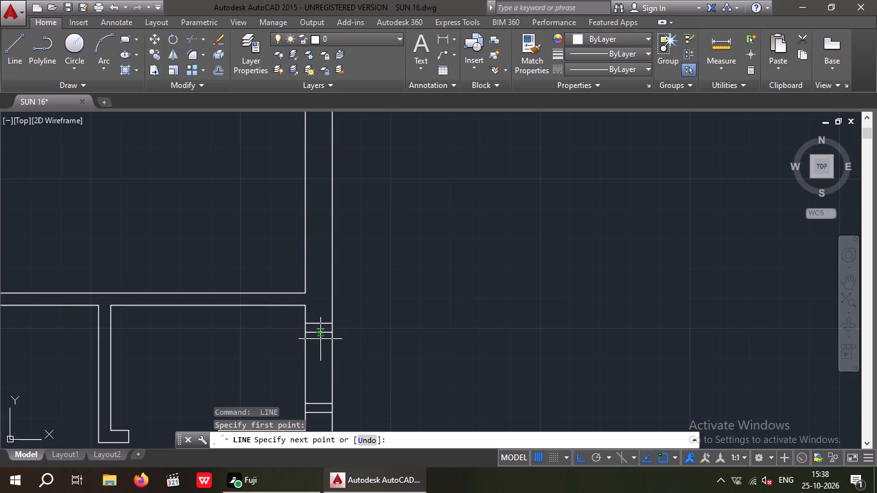
key(Escape)
key(Escape)
key(space)
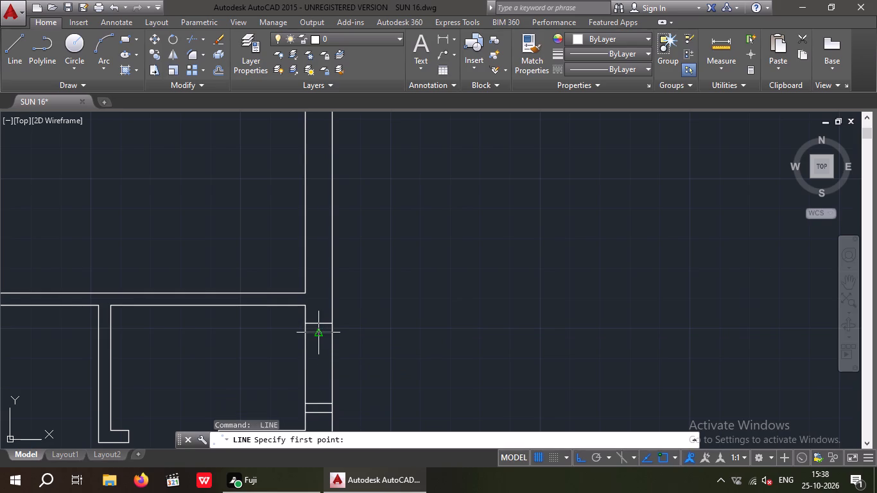
click(319, 331)
middle_drag(326, 359, 325, 304)
scroll(318, 341, up, 3)
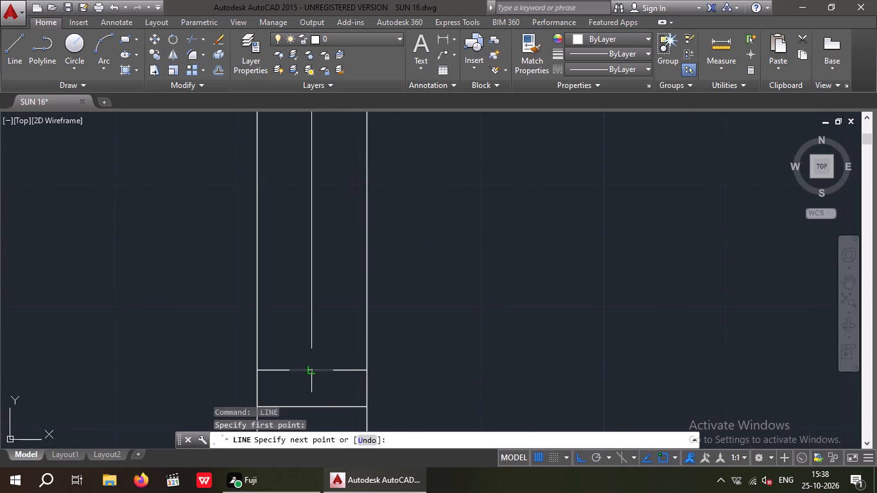
click(314, 368)
key(Escape)
key(Escape)
Offset the centre line of the small right-hand room's ventilator opening by 1/2" to both sides.
key(o)
key(Return)
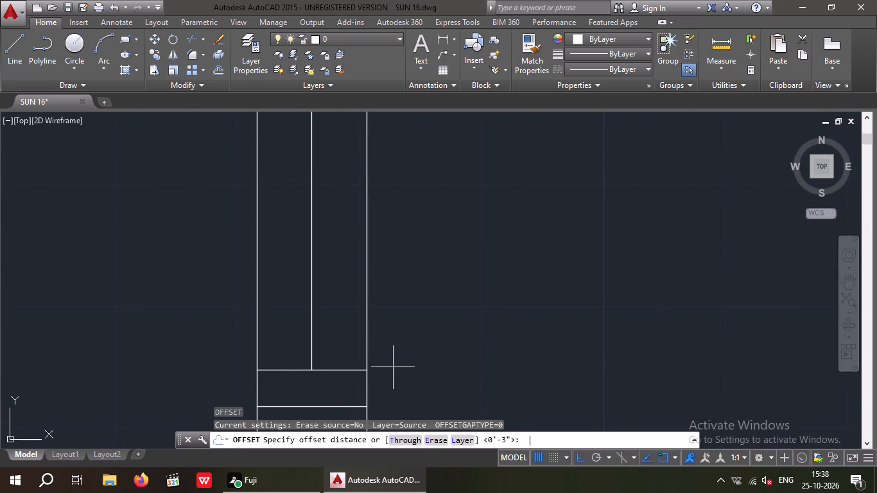
text(1/2)
key(shift+quotedbl)
key(Return)
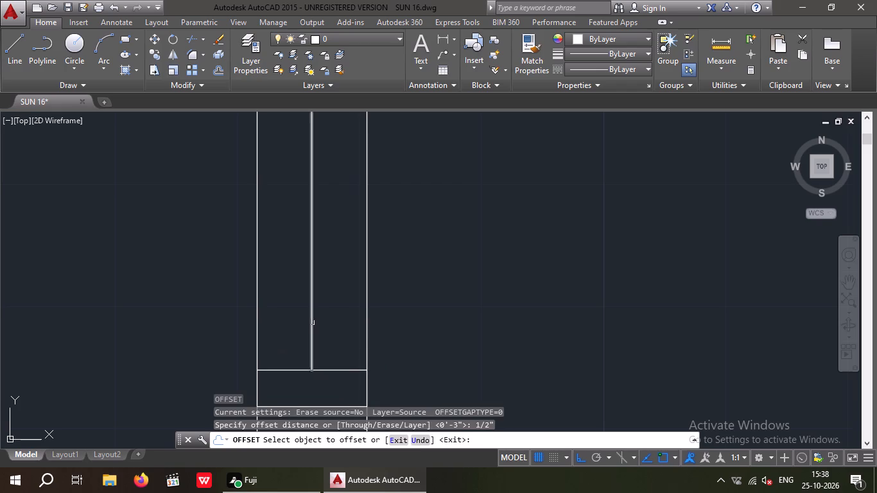
drag(313, 322, 367, 313)
click(371, 308)
drag(311, 336, 282, 342)
click(282, 343)
Offset the centre line of the top-middle room's ventilator opening by 1/2" upward and downward, and end the Offset command.
scroll(281, 286, down, 3)
middle_drag(235, 280, 317, 304)
scroll(322, 277, down, 3)
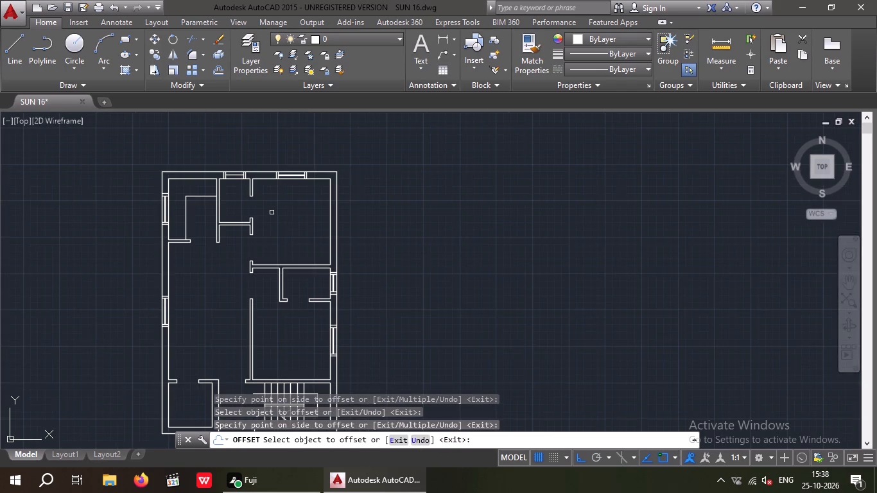
middle_drag(275, 214, 334, 316)
scroll(284, 288, up, 5)
scroll(345, 205, up, 1)
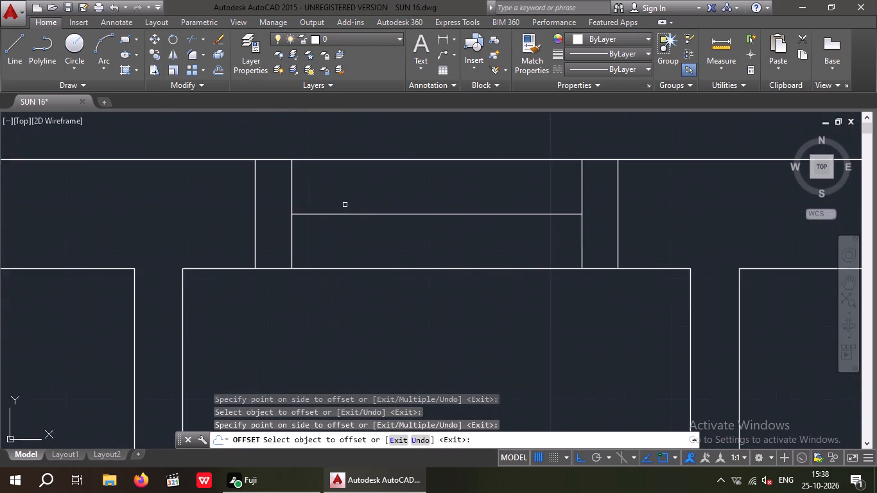
scroll(345, 205, up, 1)
drag(353, 220, 345, 207)
drag(342, 186, 345, 195)
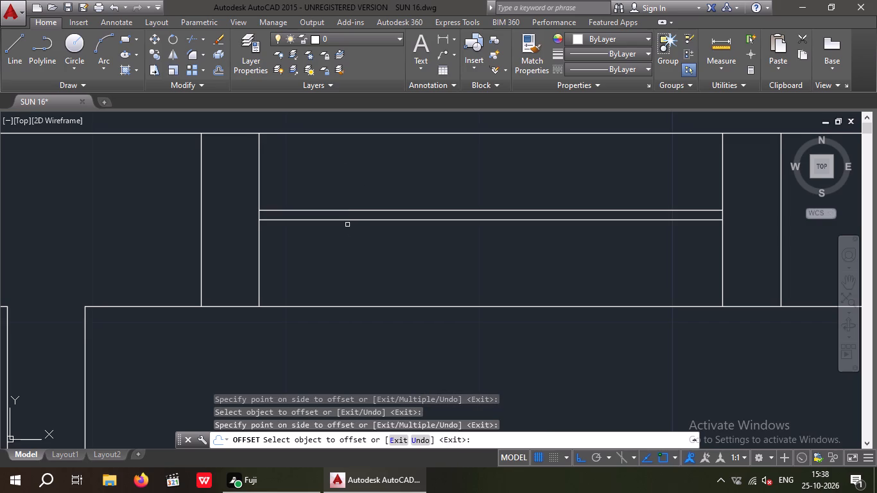
drag(348, 220, 351, 227)
click(352, 239)
scroll(349, 217, down, 4)
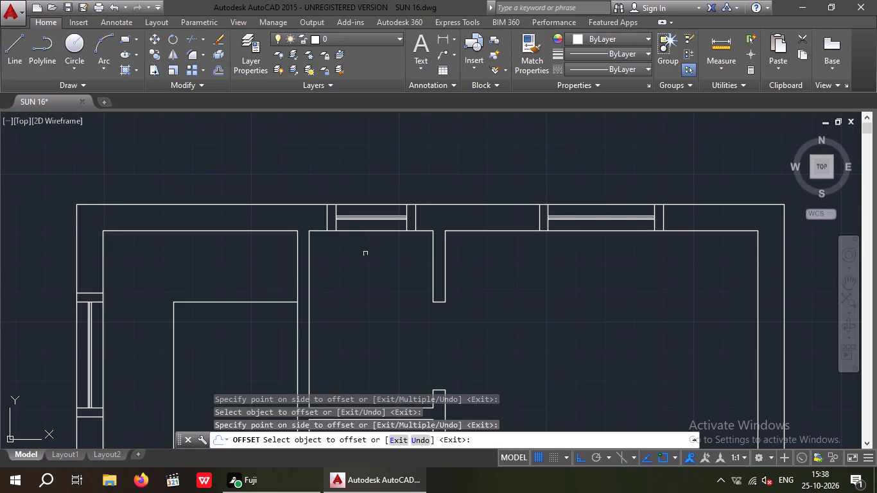
key(Escape)
key(Escape)
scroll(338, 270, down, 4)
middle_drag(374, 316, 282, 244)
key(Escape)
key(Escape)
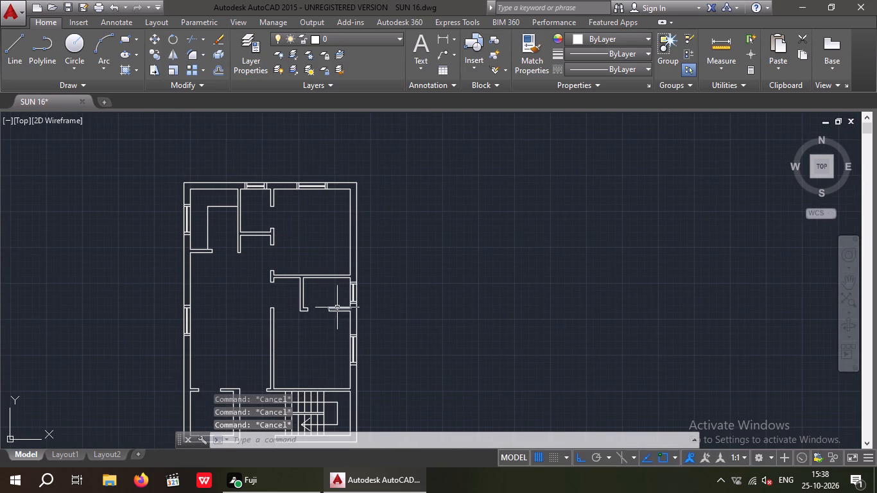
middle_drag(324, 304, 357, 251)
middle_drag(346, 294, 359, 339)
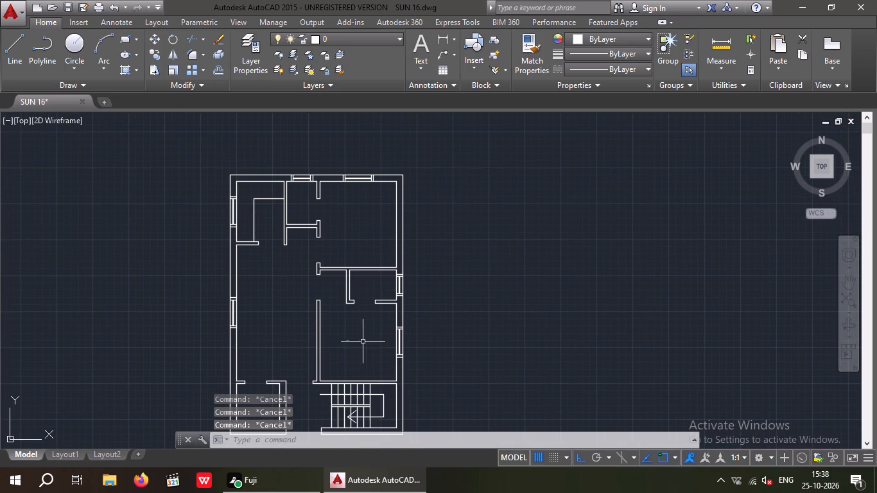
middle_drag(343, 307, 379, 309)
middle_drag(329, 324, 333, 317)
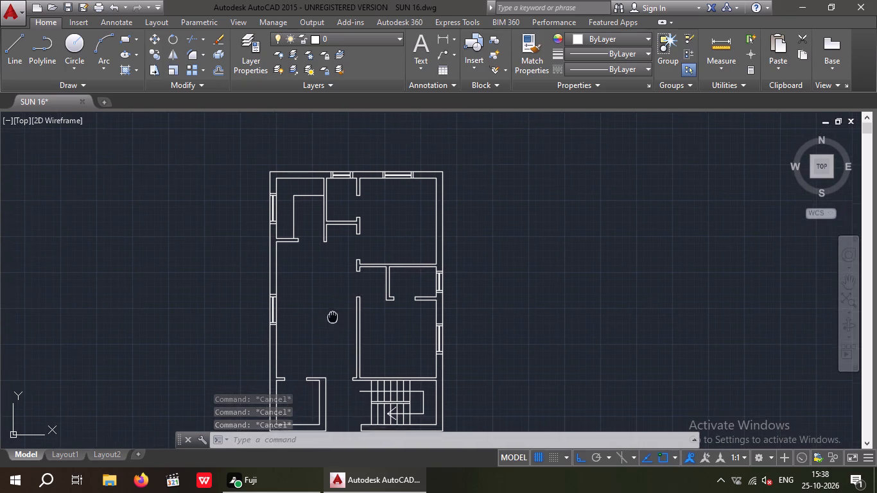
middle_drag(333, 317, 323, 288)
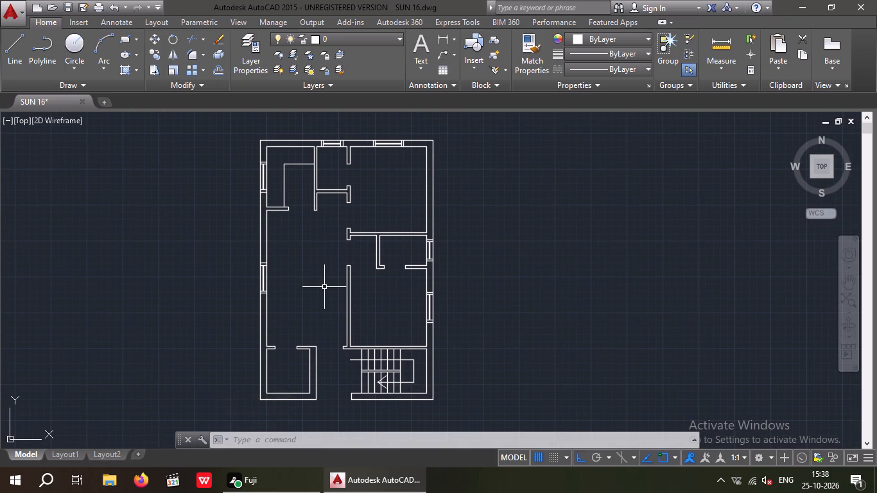
Insert a Door - Imperial block from the Architectural tool palette in the empty area left of the floor plan, and close the palette.
text(TP)
key(Return)
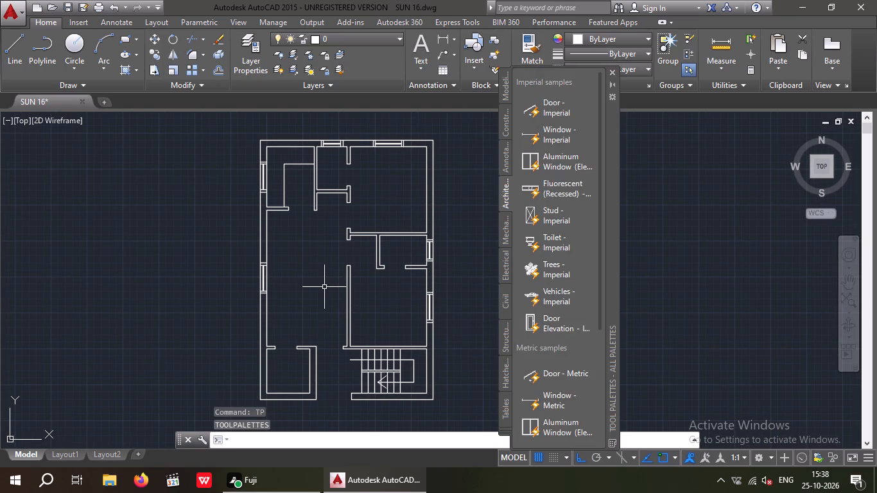
click(552, 107)
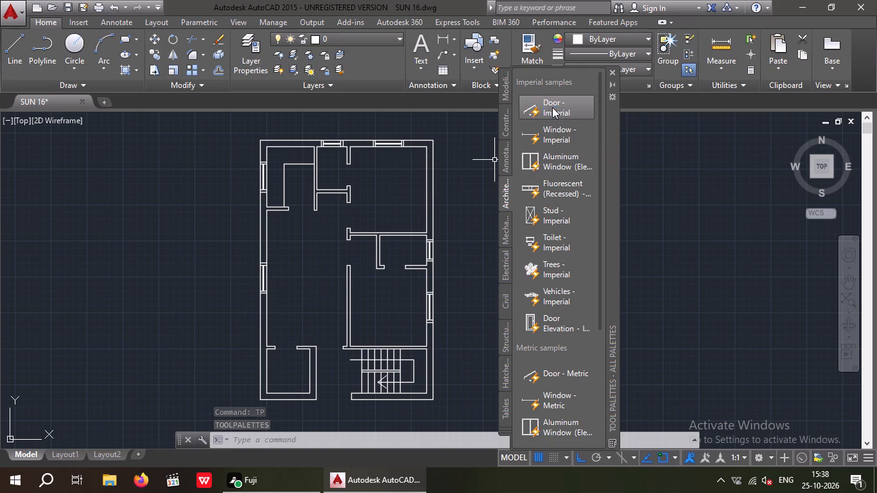
click(169, 217)
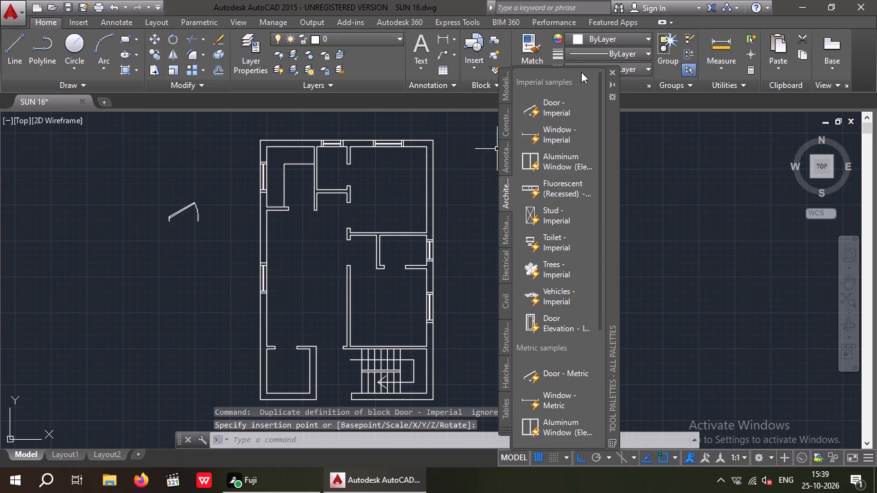
click(612, 73)
Set the inserted door to open perpendicular to its frame and flip it horizontally so the hinge is on its right side.
scroll(181, 218, up, 2)
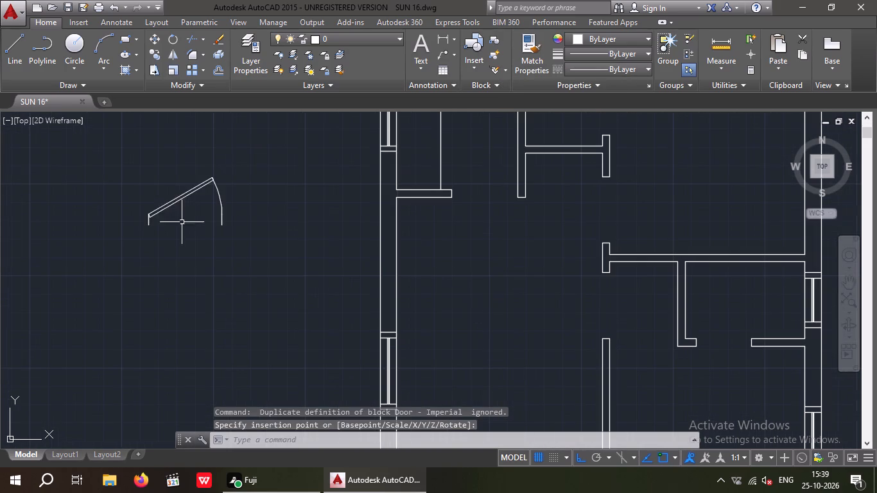
click(179, 202)
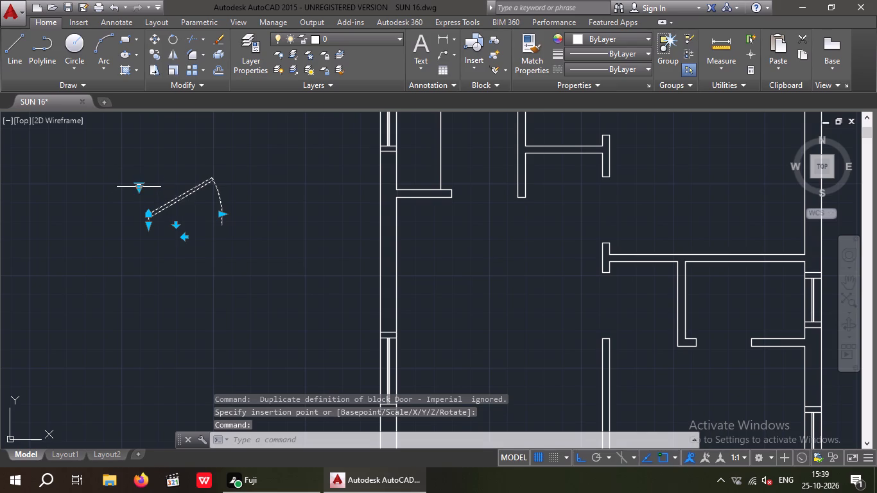
click(140, 187)
click(175, 236)
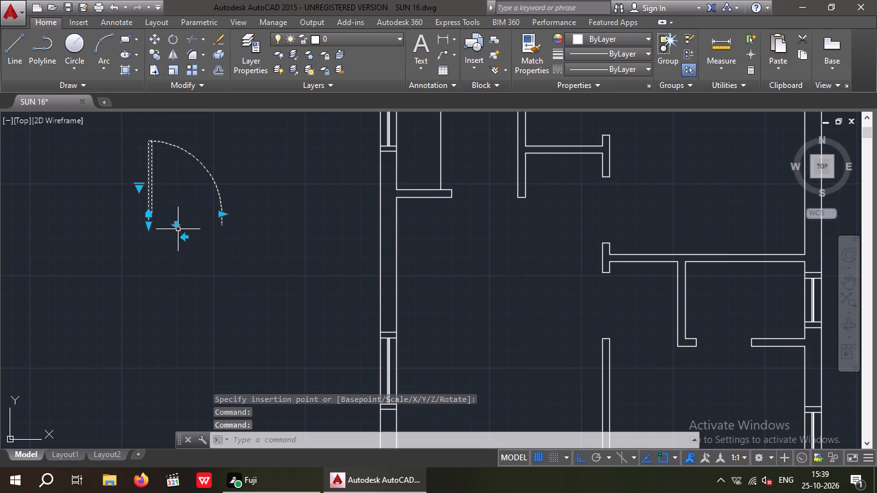
scroll(182, 227, down, 3)
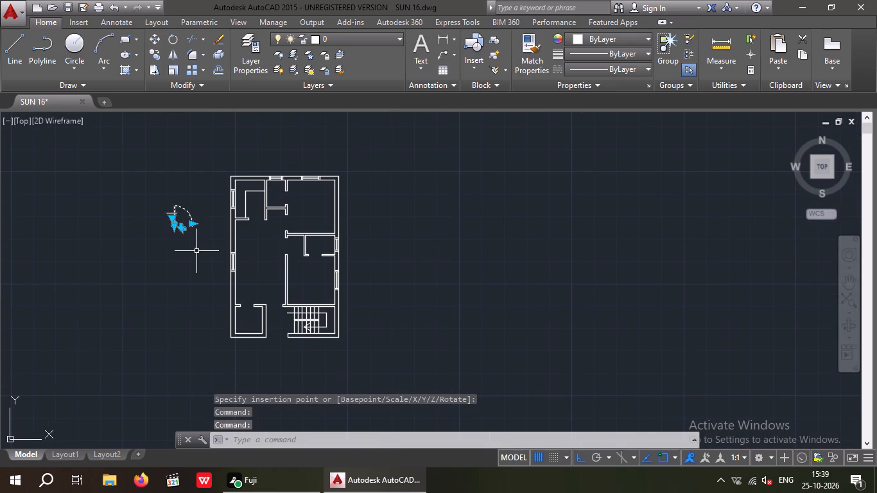
scroll(179, 228, up, 2)
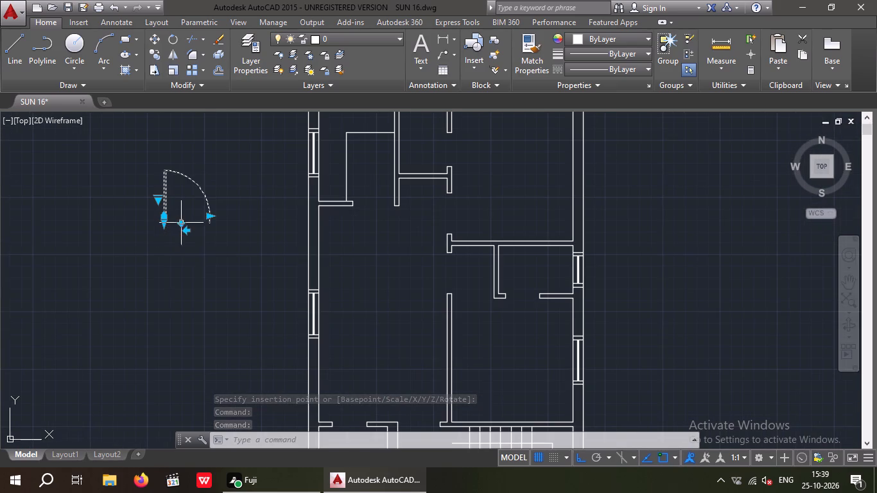
click(189, 230)
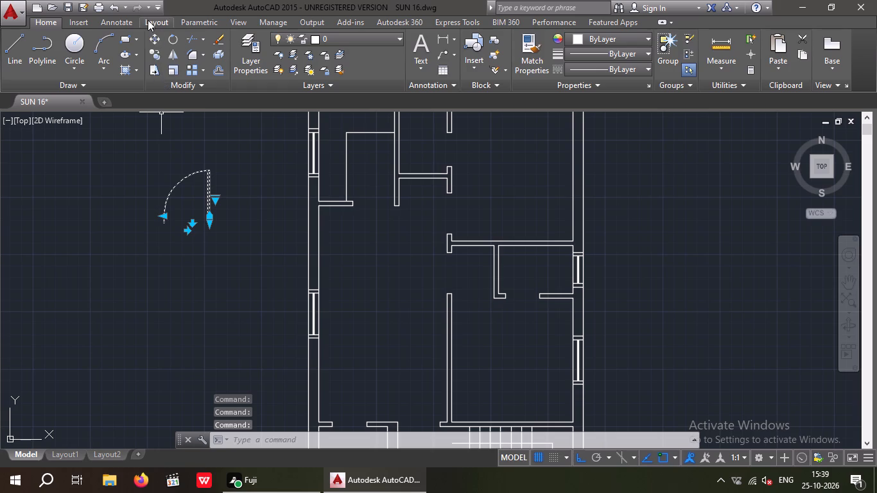
Move the door by its lower hinge corner, with Ortho off, to the lower corner of the wall end at the entrance opening beside the staircase.
click(153, 37)
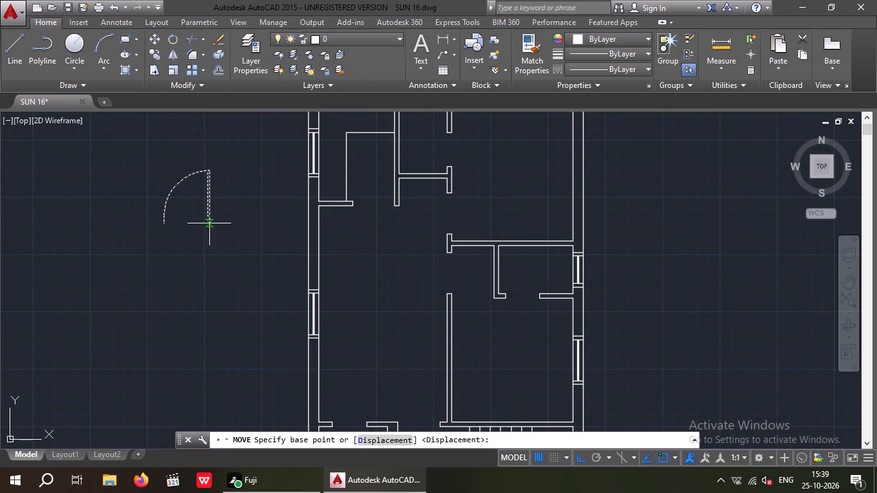
click(211, 224)
middle_drag(383, 363, 293, 208)
scroll(293, 208, up, 1)
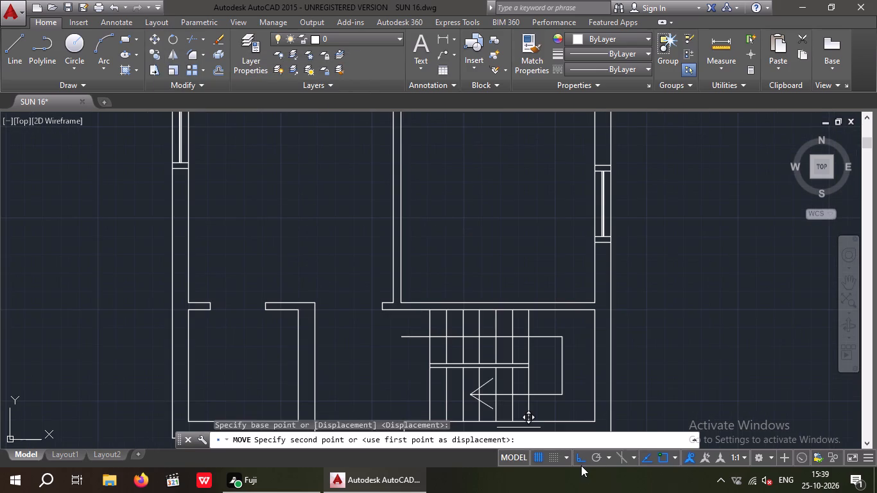
drag(584, 458, 575, 453)
scroll(349, 285, up, 3)
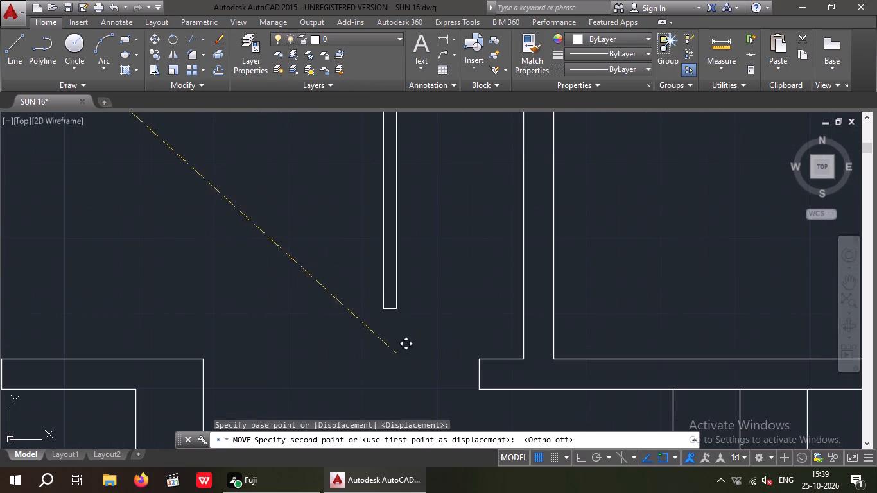
click(478, 389)
key(Escape)
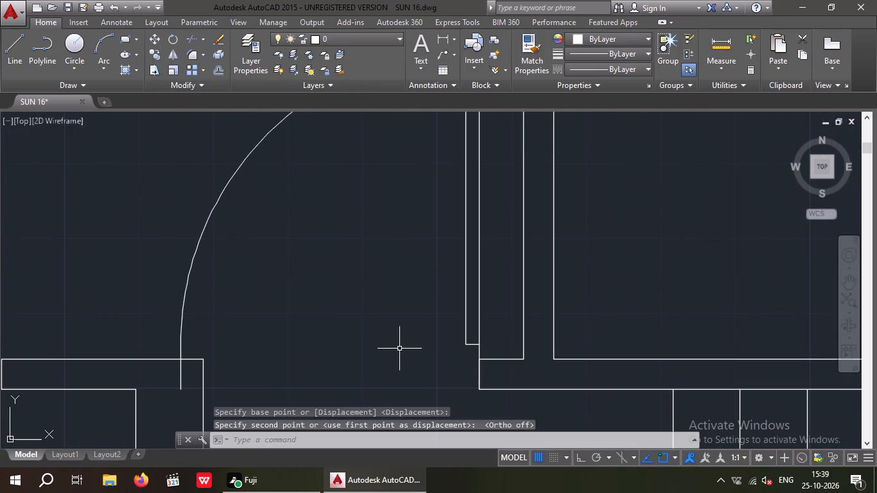
Stretch the entrance door's width to fit the opening, ending at the corner of the wall on its left side.
drag(256, 276, 140, 291)
click(108, 297)
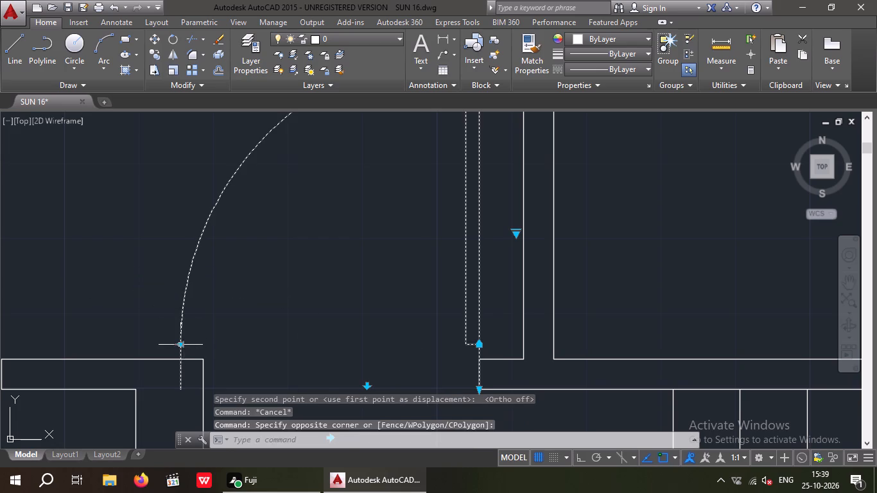
click(179, 343)
click(199, 347)
scroll(201, 310, down, 3)
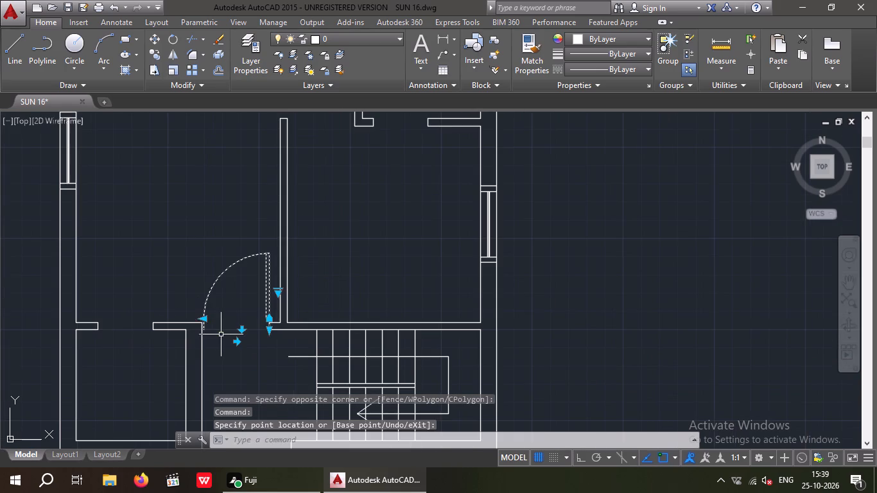
key(Escape)
key(Escape)
Copy the entrance door twice, once into the central hall and once into the room above the staircase.
middle_drag(204, 324, 180, 345)
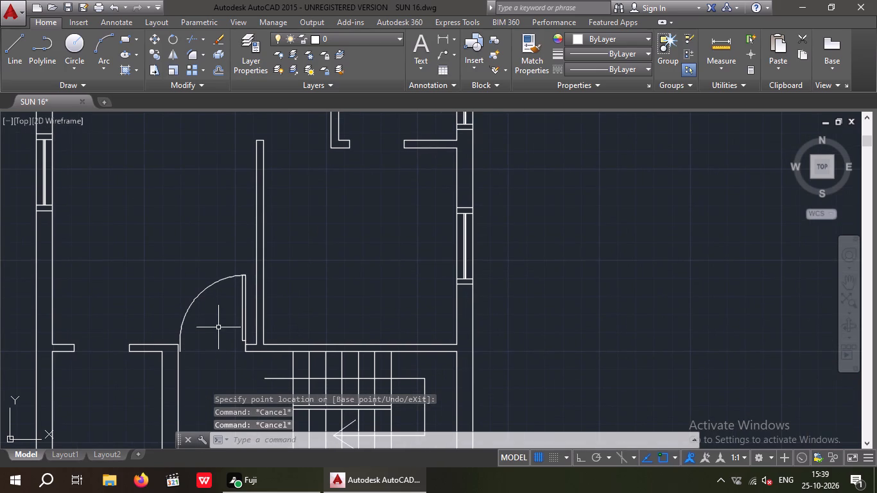
click(241, 334)
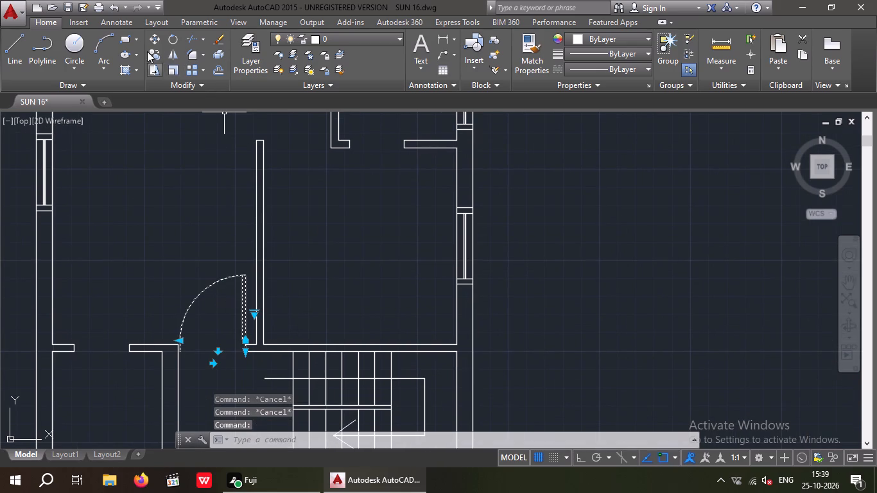
click(156, 56)
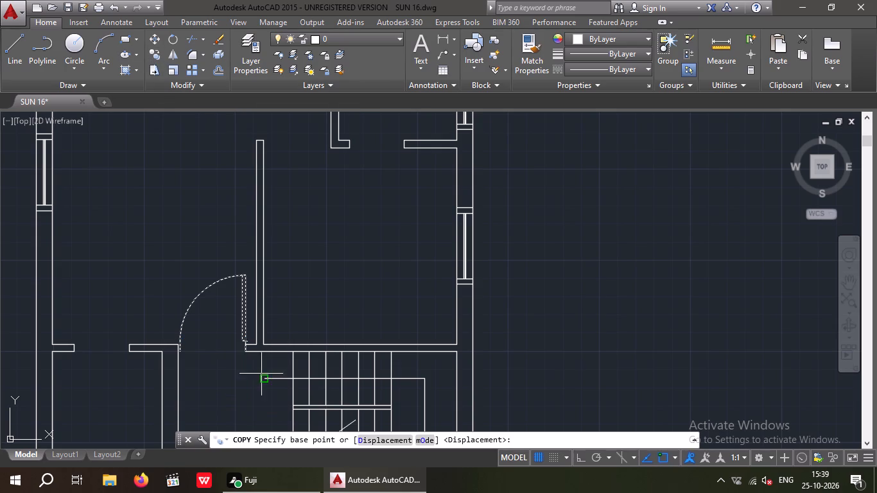
click(244, 353)
middle_drag(220, 261, 252, 404)
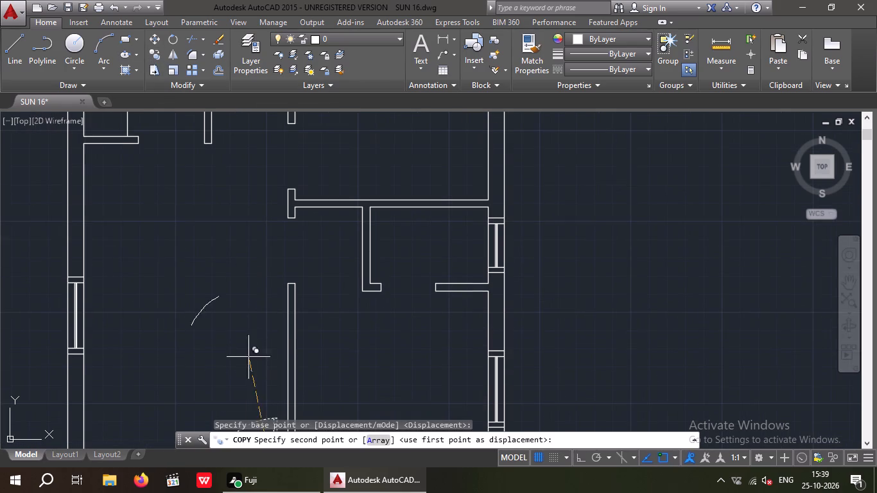
middle_drag(244, 289, 251, 327)
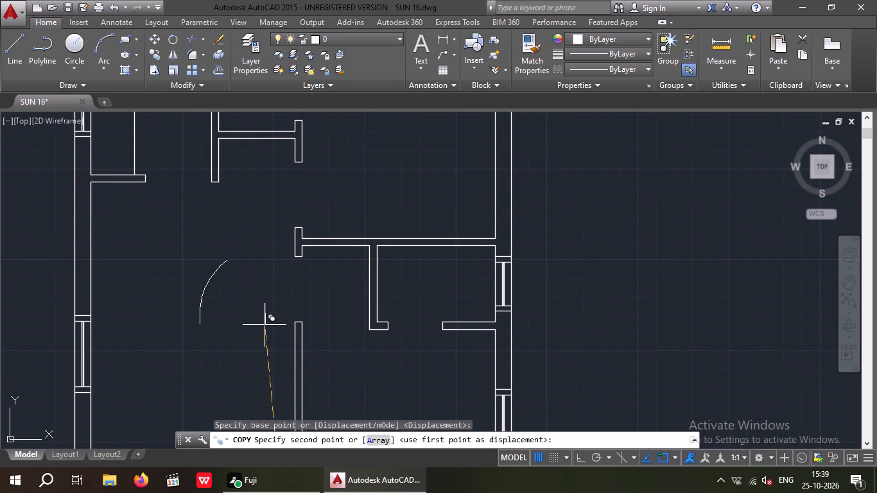
click(241, 325)
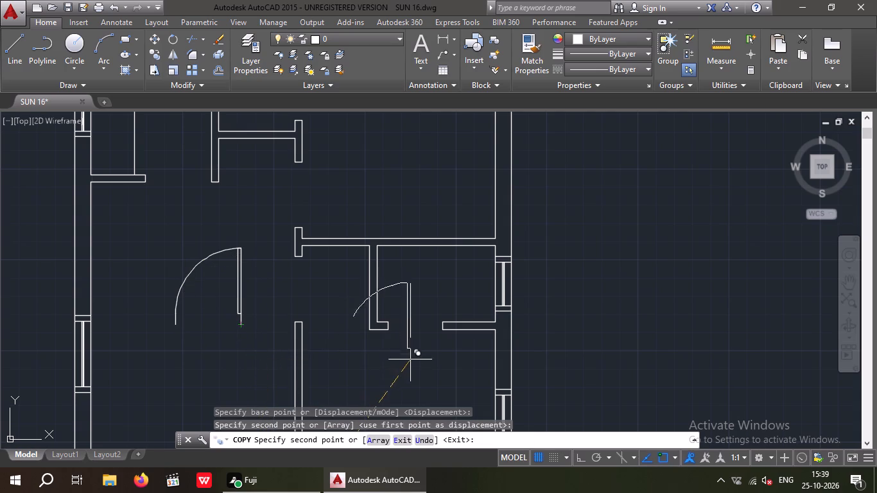
middle_drag(401, 344, 341, 257)
click(366, 346)
key(Escape)
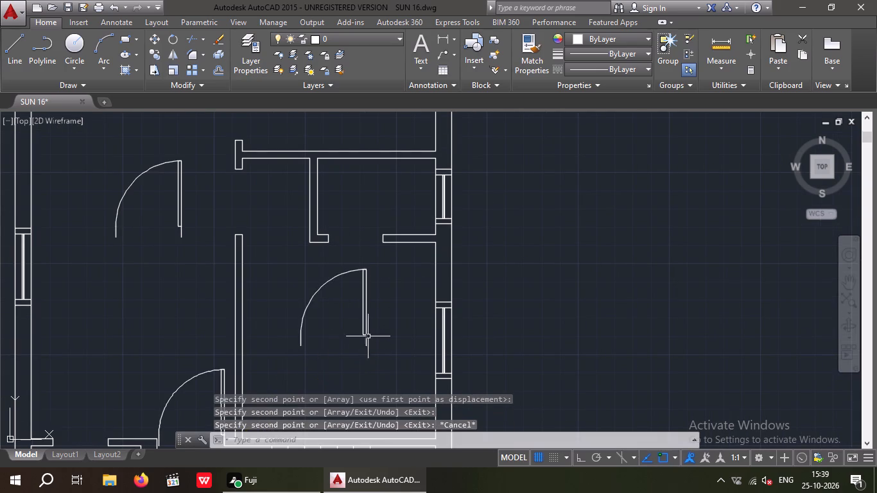
Flip the door copy above the staircase so it hinges on the left, and move it to the left wall end of the small right-hand room's doorway.
click(365, 329)
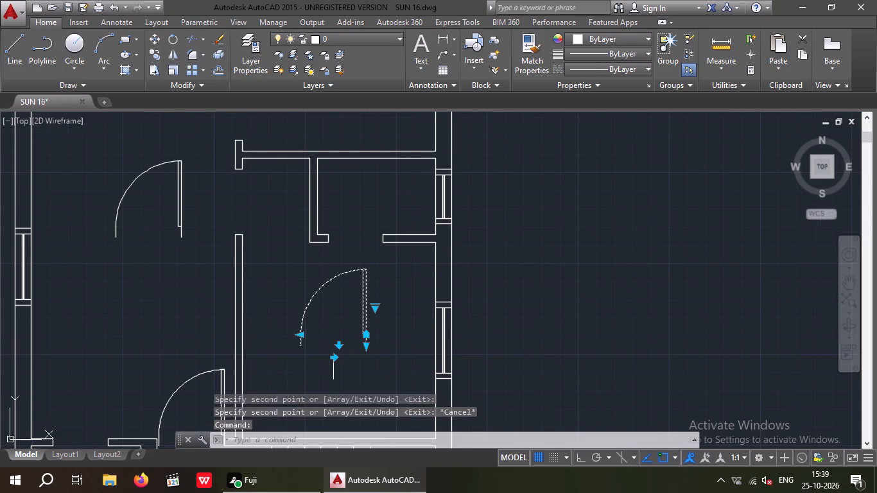
click(336, 359)
click(333, 358)
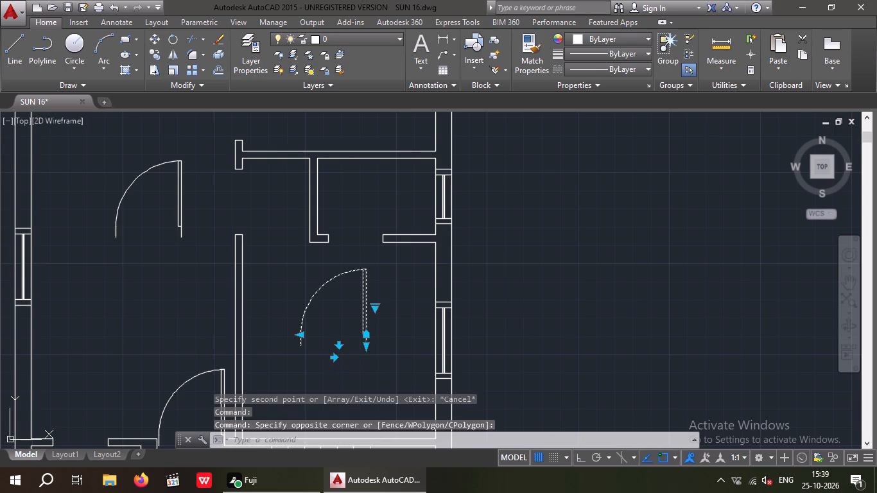
click(332, 357)
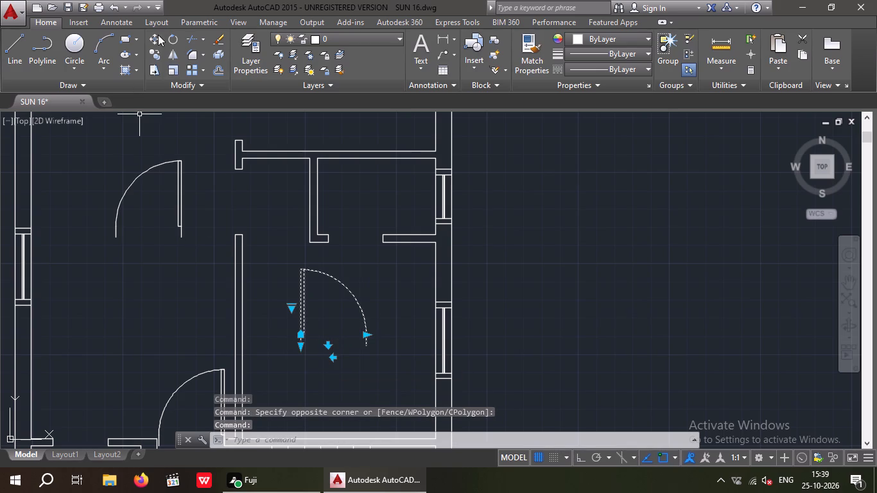
click(155, 37)
click(304, 349)
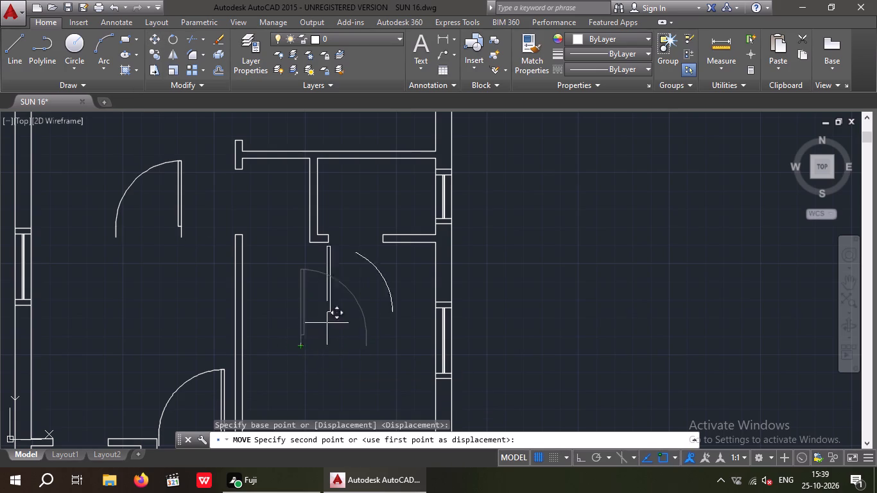
scroll(326, 257, up, 3)
click(331, 193)
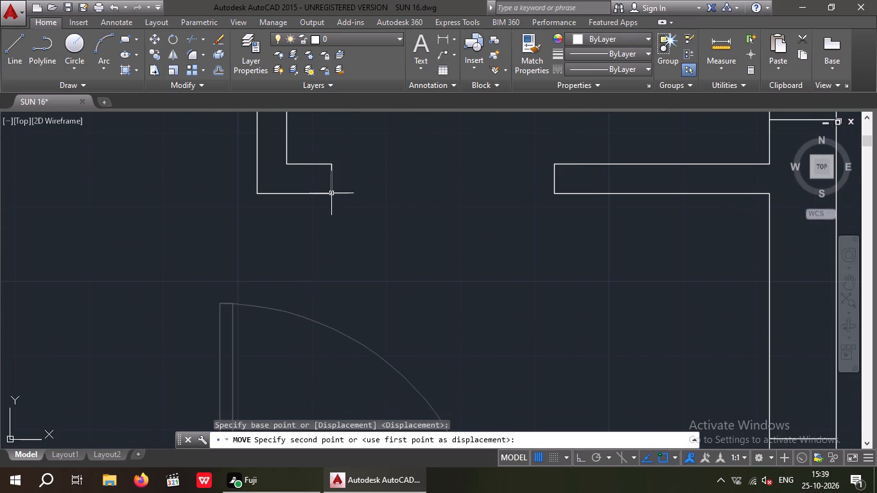
key(Escape)
Stretch the small right-hand room's door width to fit its doorway, ending at the wall end on the right side.
middle_drag(371, 284, 323, 460)
drag(541, 167, 487, 250)
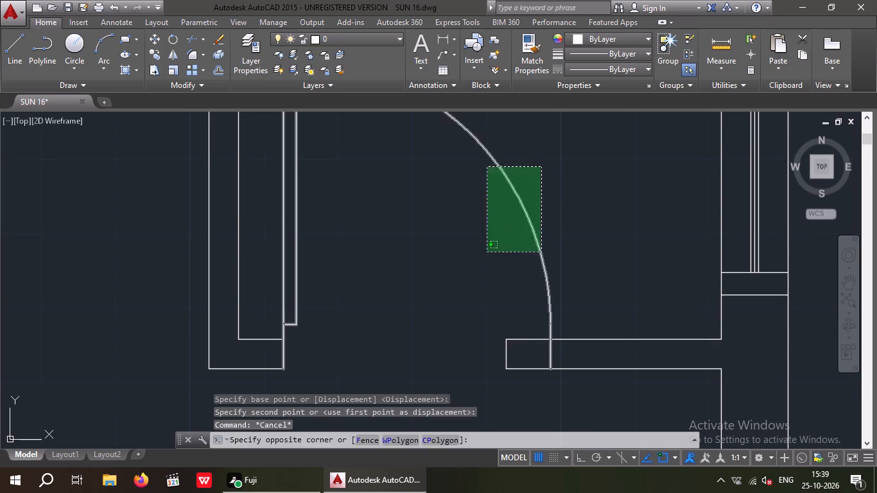
click(487, 252)
click(553, 325)
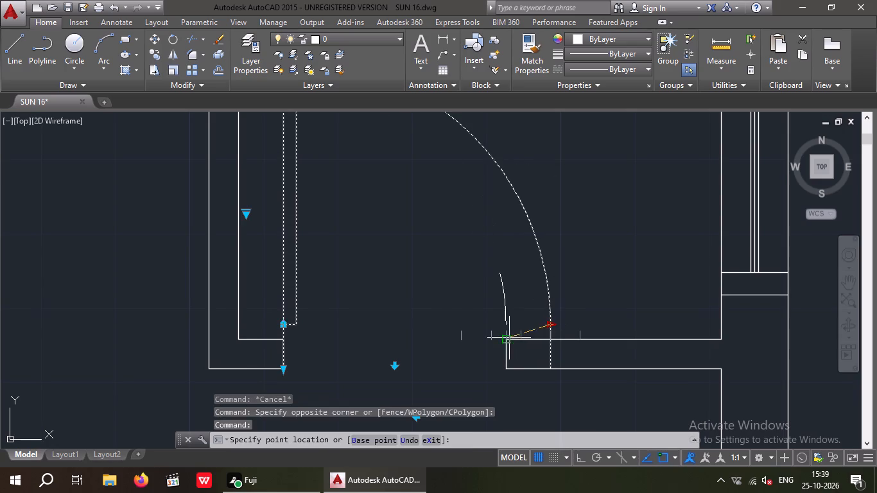
click(508, 338)
scroll(460, 343, down, 3)
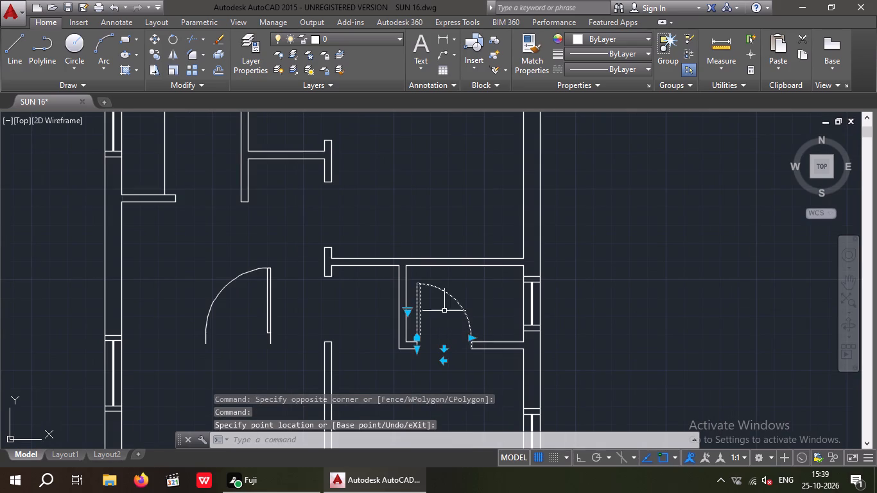
key(Escape)
Rotate the door in the central hall to 270° about the upper end of its leaf, with Ortho on.
middle_drag(445, 329, 445, 361)
scroll(440, 336, down, 2)
middle_drag(437, 340, 431, 346)
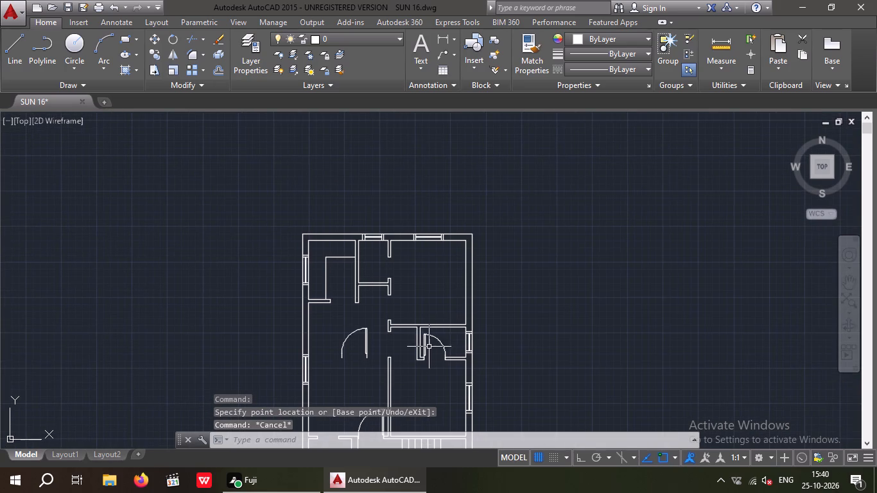
scroll(356, 333, up, 3)
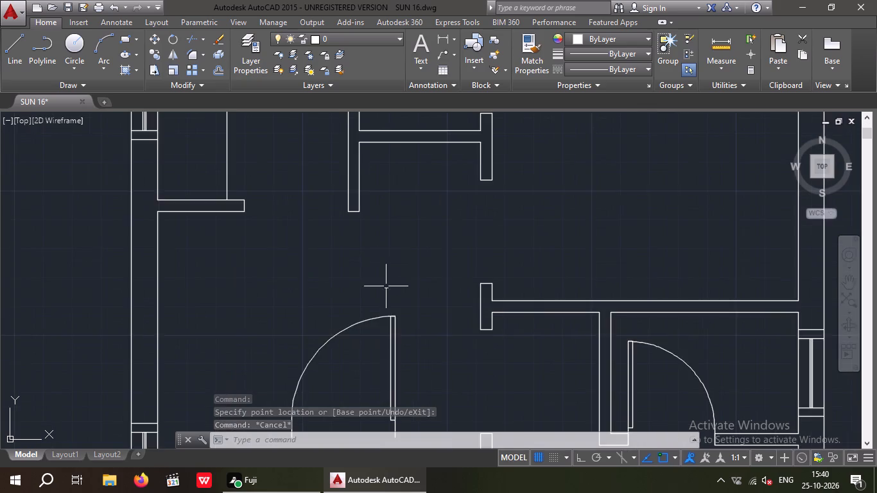
scroll(383, 279, down, 2)
drag(399, 314, 359, 336)
click(356, 336)
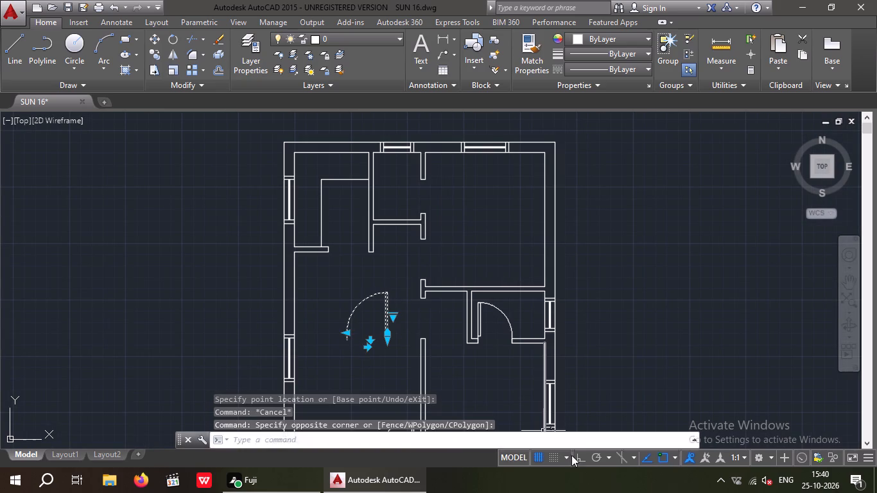
click(577, 460)
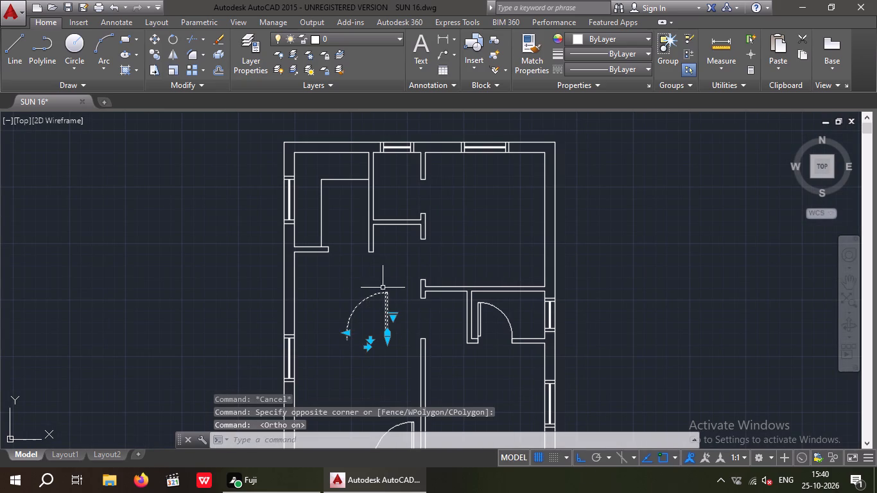
click(173, 38)
click(390, 288)
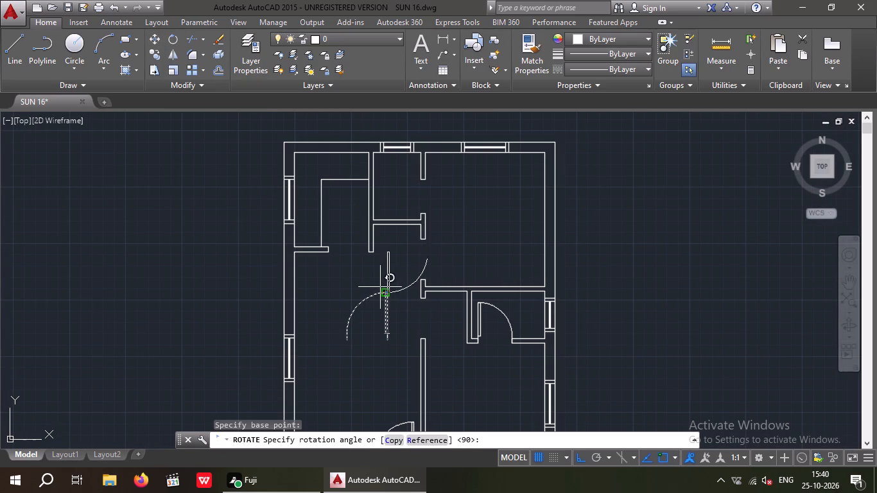
click(378, 336)
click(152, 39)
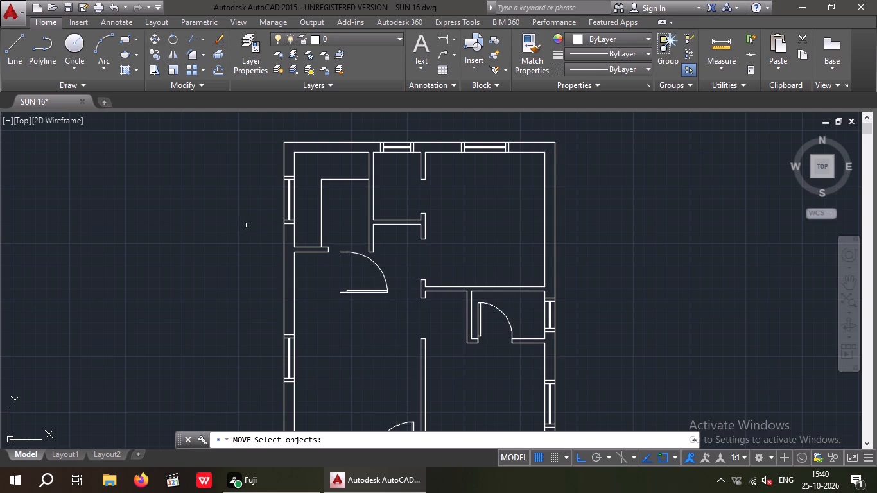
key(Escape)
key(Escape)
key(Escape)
Move the rotated hall door, with Ortho off, to the lower wall end of the large upper-right room's doorway, at its hall-side corner.
drag(352, 315, 345, 302)
click(342, 291)
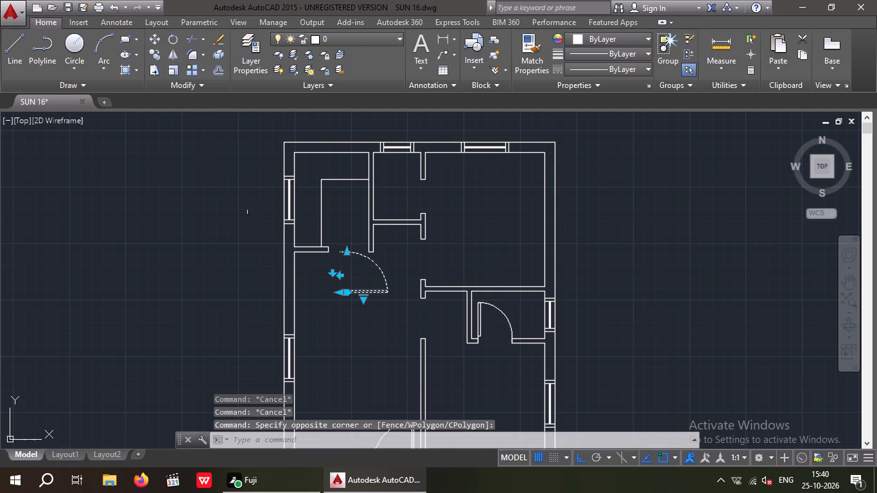
click(157, 39)
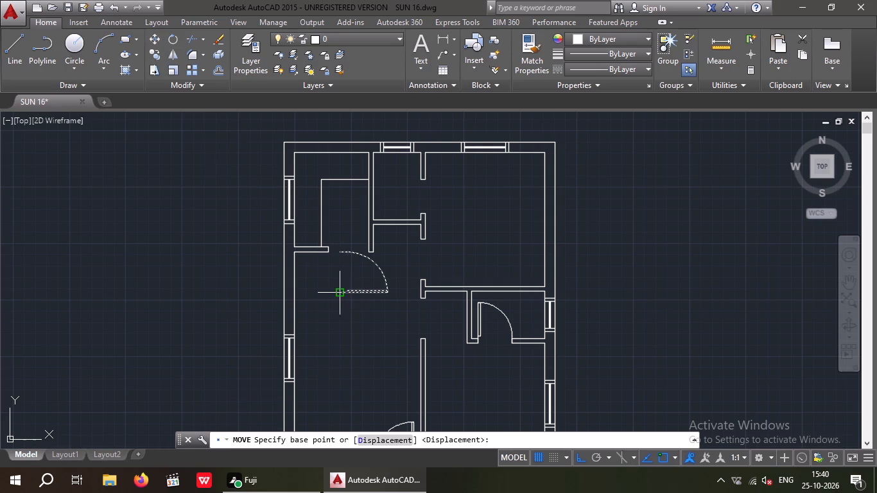
click(338, 294)
scroll(396, 260, up, 3)
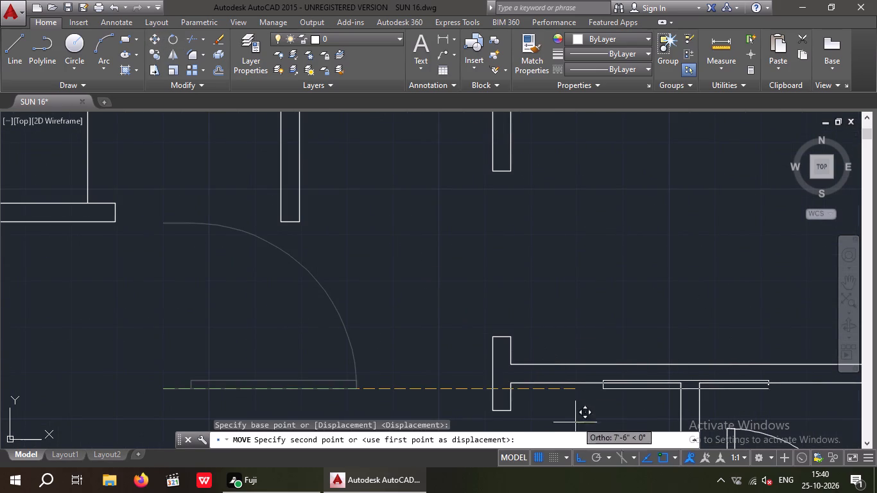
click(580, 460)
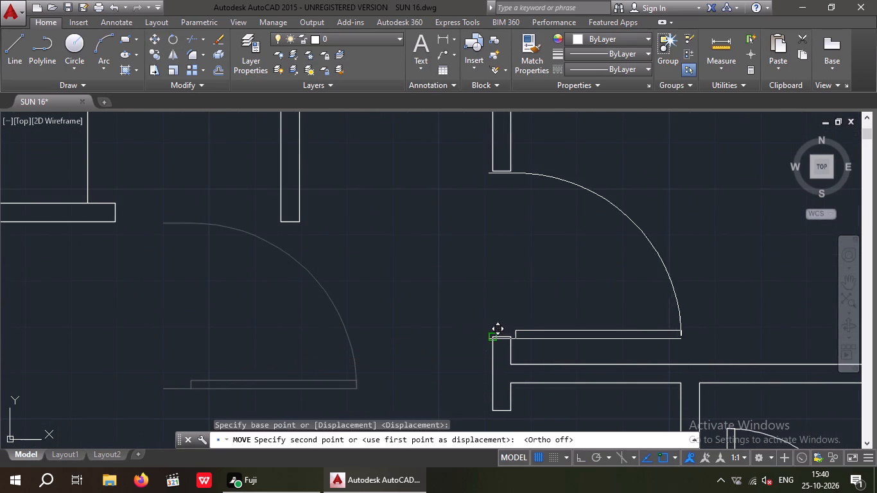
click(493, 338)
Copy the large upper-right room's door once into the central hall, just below and to its left.
scroll(458, 293, down, 2)
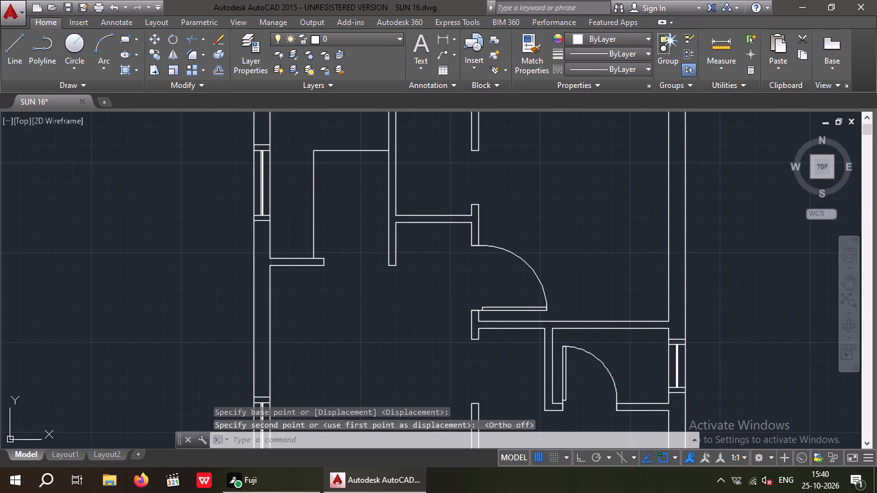
drag(560, 236, 523, 270)
click(518, 273)
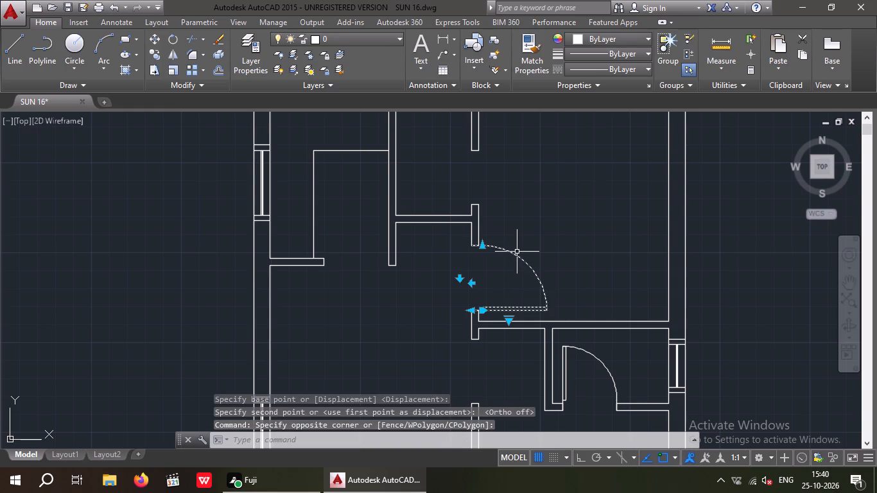
click(154, 55)
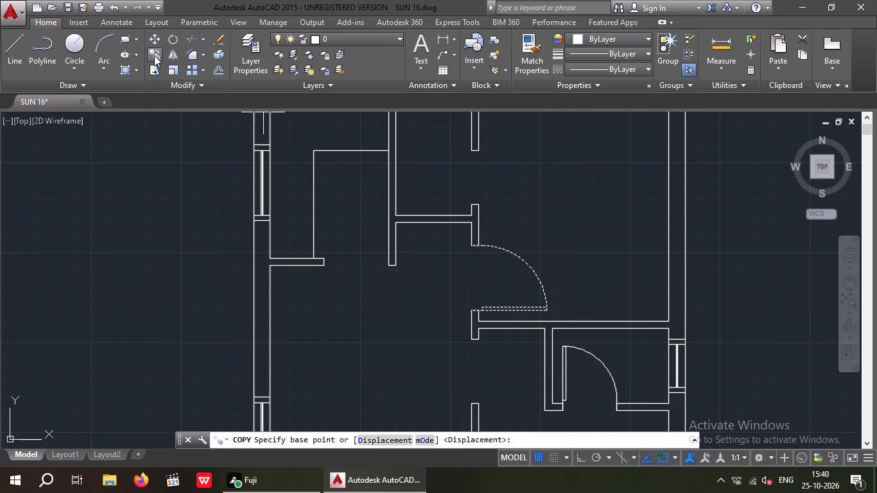
drag(469, 313, 462, 316)
drag(407, 345, 401, 304)
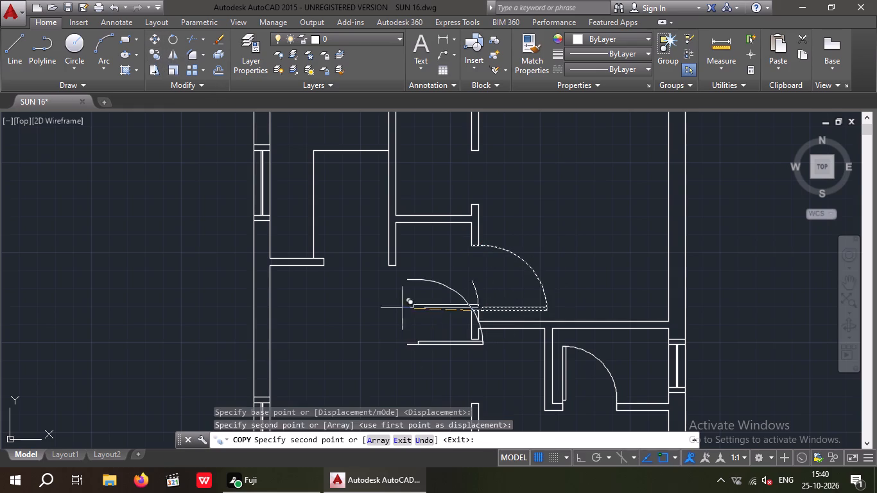
drag(401, 304, 395, 287)
key(Escape)
Flip the hall door copy to swing downward and move it to the upper wall end of the doorway to the room above the staircase.
drag(433, 359, 419, 331)
click(419, 325)
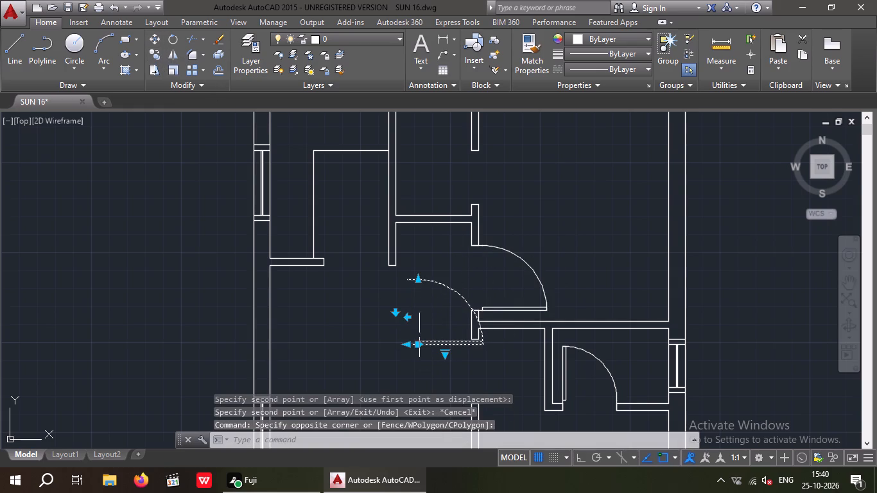
click(394, 310)
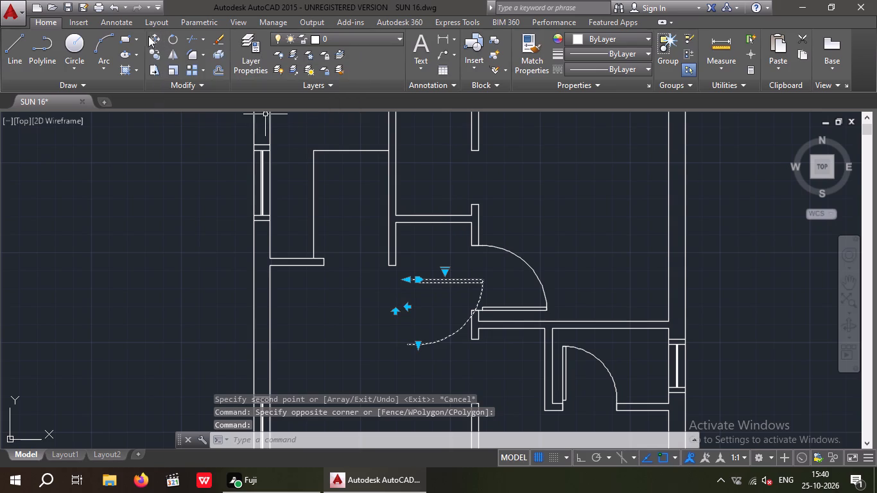
click(151, 37)
click(408, 280)
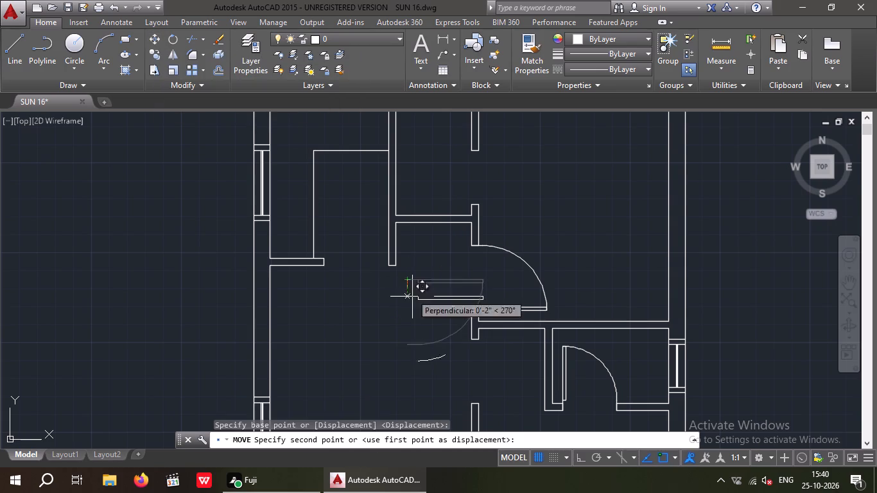
scroll(489, 376, up, 3)
click(426, 253)
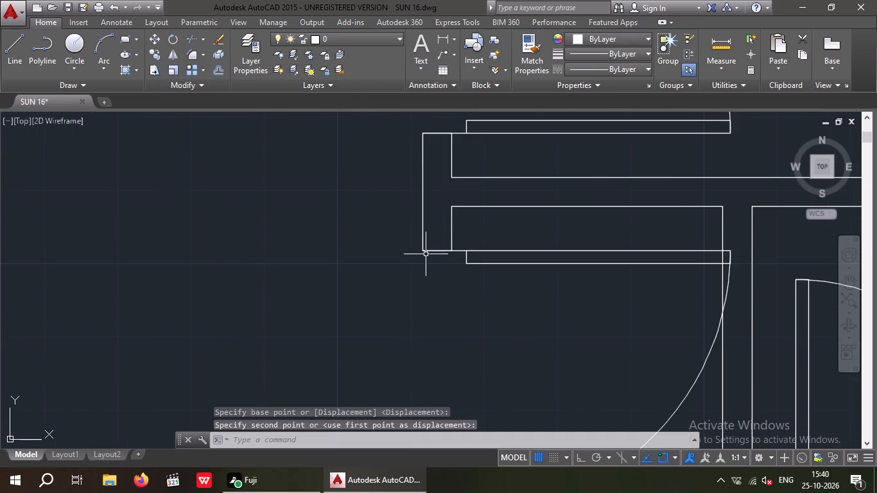
scroll(414, 255, down, 3)
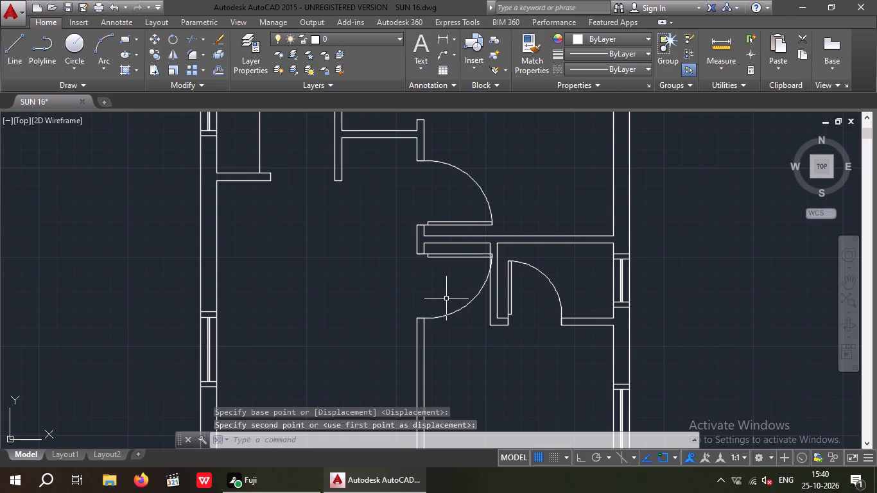
key(Escape)
key(Escape)
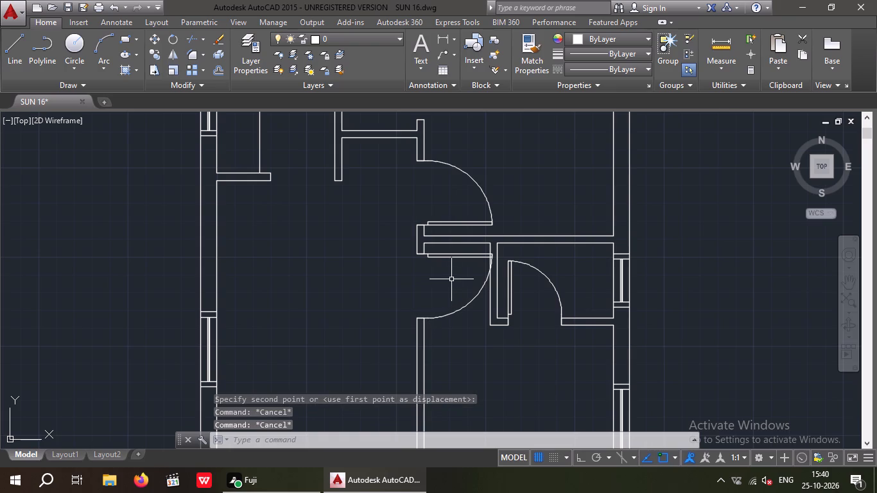
Copy the large upper-right room's door into the upper part of that room.
scroll(496, 264, down, 1)
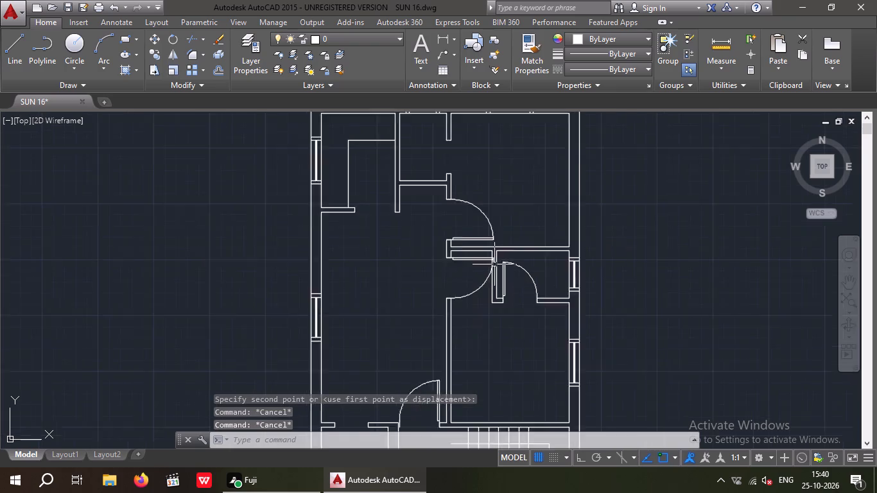
scroll(494, 264, down, 1)
middle_drag(486, 259, 410, 309)
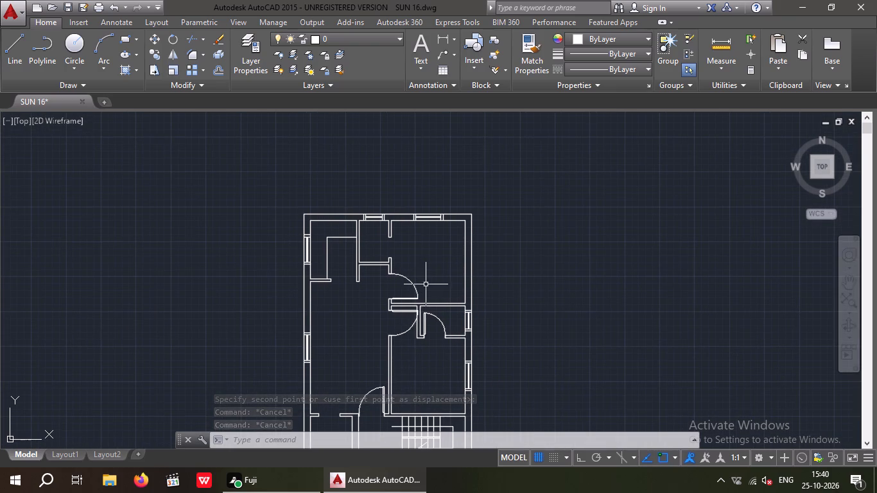
scroll(413, 283, up, 2)
drag(430, 272, 406, 298)
click(399, 298)
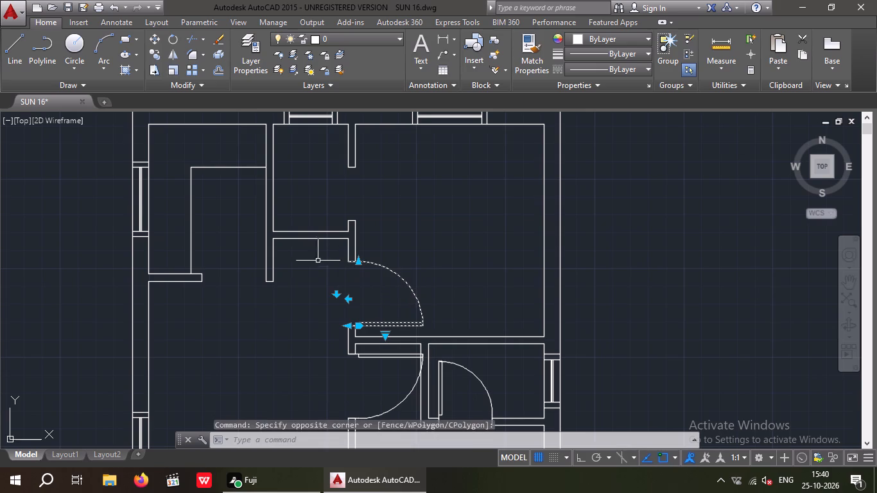
click(152, 53)
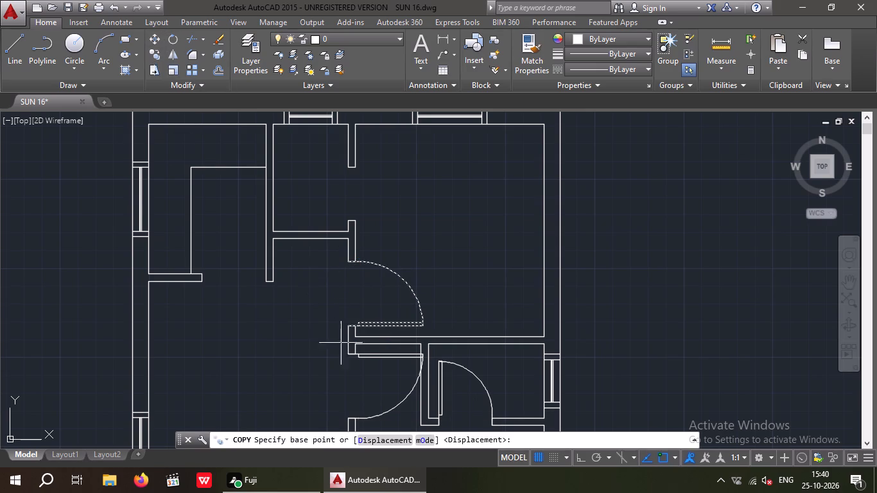
click(348, 329)
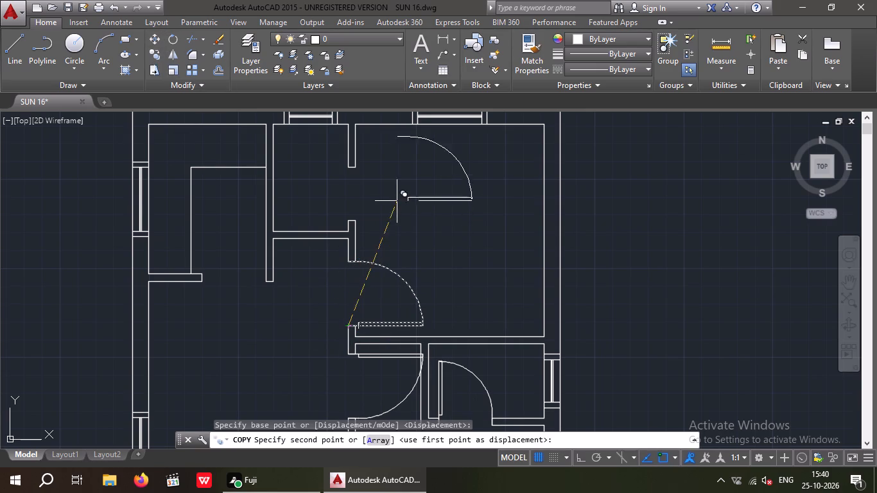
click(402, 214)
key(Escape)
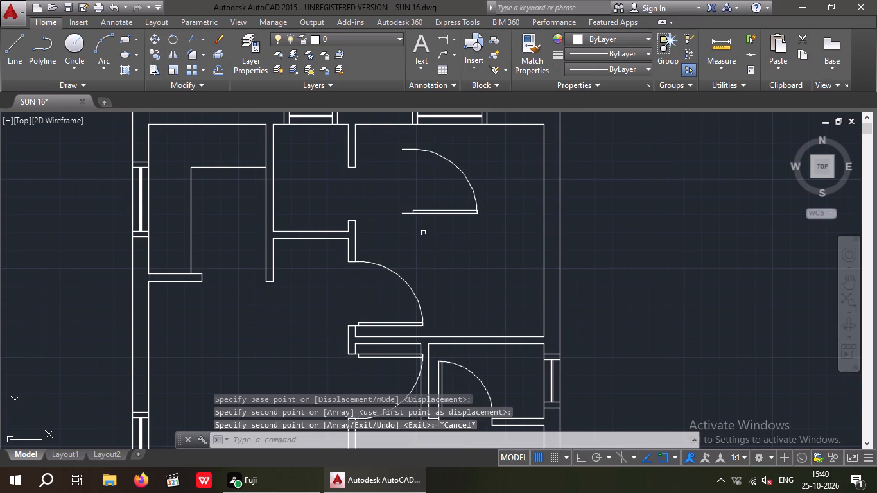
Flip the new door copy to open leftward and move it to the lower wall end of the small top-middle room's doorway.
drag(428, 232, 417, 211)
click(414, 191)
click(401, 188)
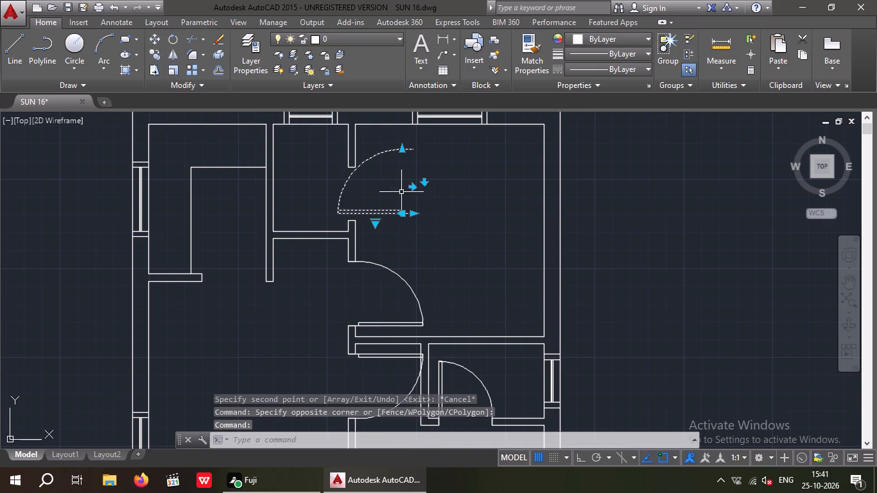
click(149, 40)
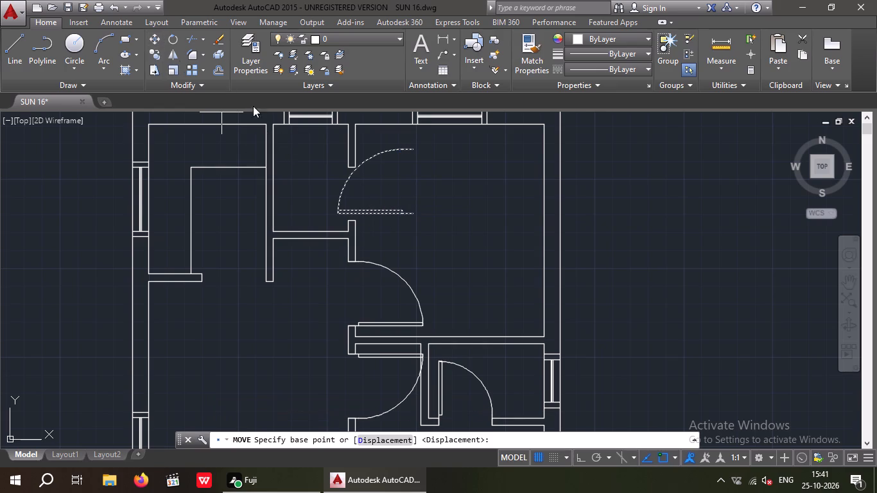
click(414, 212)
scroll(349, 216, up, 3)
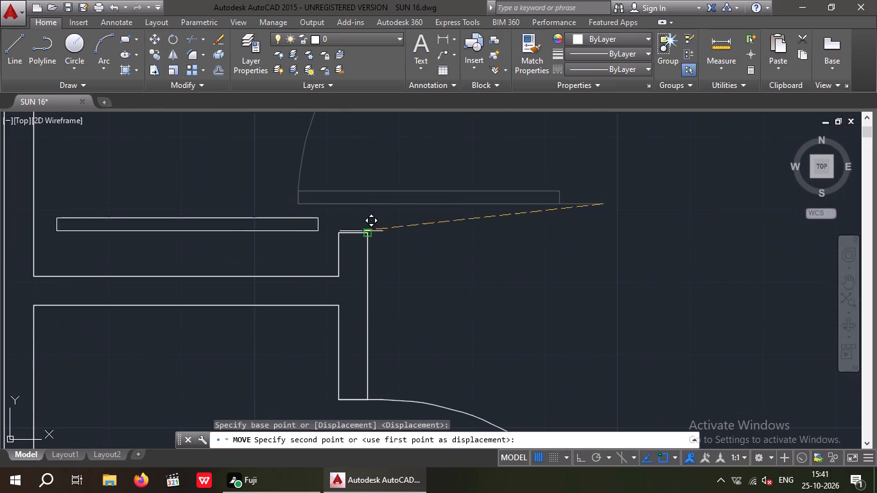
click(370, 234)
scroll(399, 232, down, 2)
key(Escape)
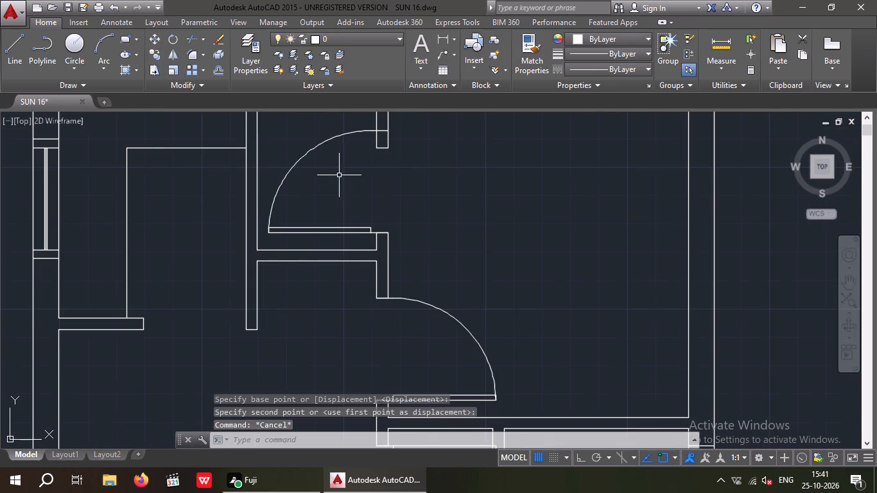
Stretch the small top-middle room's door width to fit its doorway, ending level with the upper wall end.
middle_drag(354, 188, 367, 224)
drag(347, 212, 329, 205)
click(317, 178)
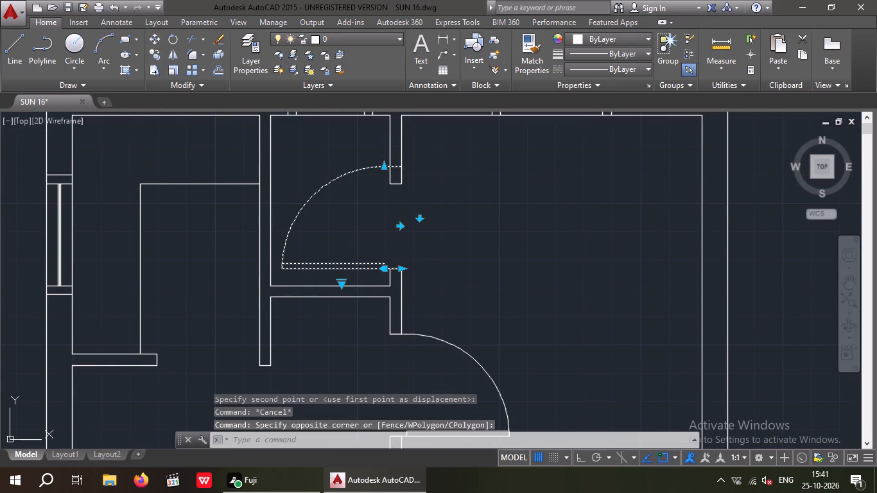
drag(383, 166, 383, 171)
click(385, 182)
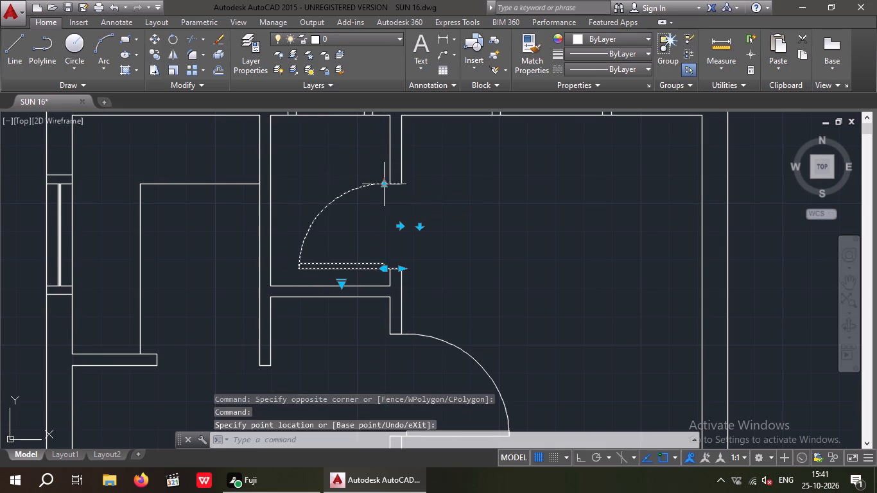
key(Escape)
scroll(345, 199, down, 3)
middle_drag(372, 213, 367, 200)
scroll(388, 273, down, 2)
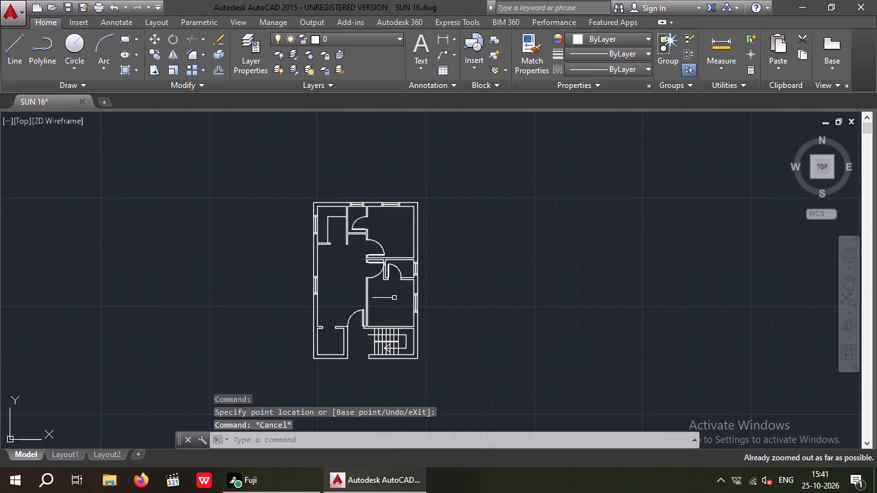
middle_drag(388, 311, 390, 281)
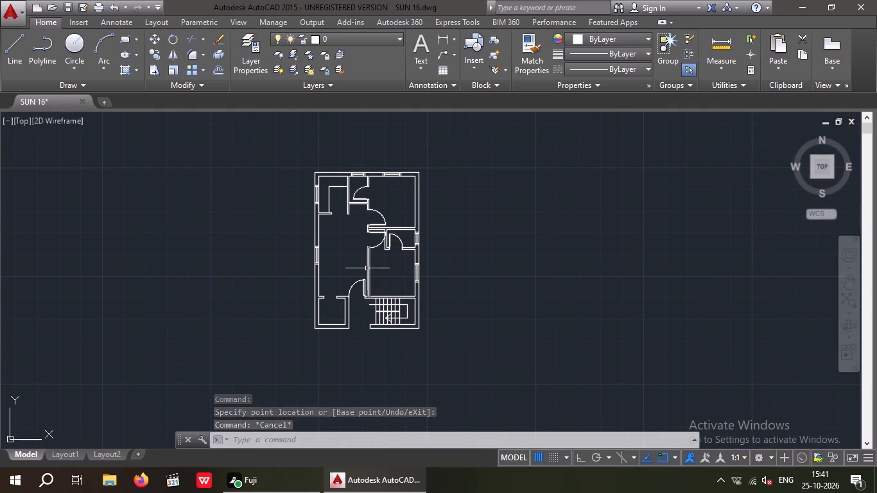
Copy the small room's door beside the right outer wall to just above the lower-left room's doorway.
scroll(367, 269, up, 3)
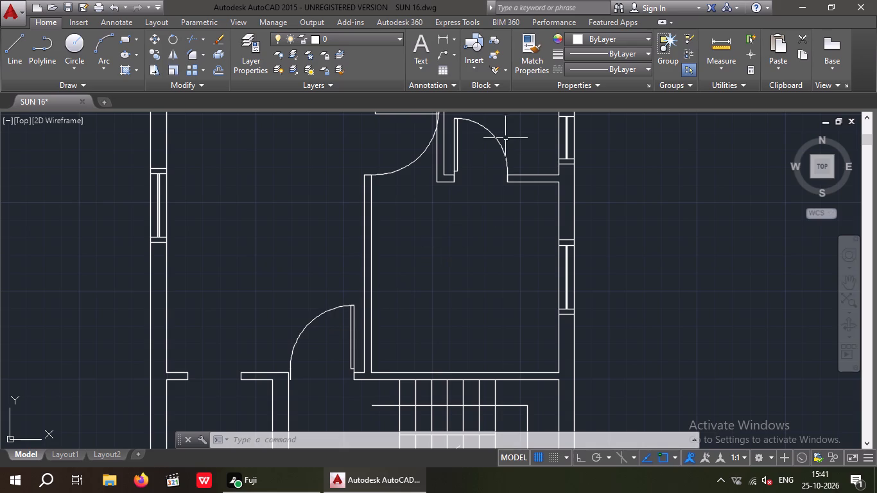
drag(512, 133, 493, 162)
click(492, 162)
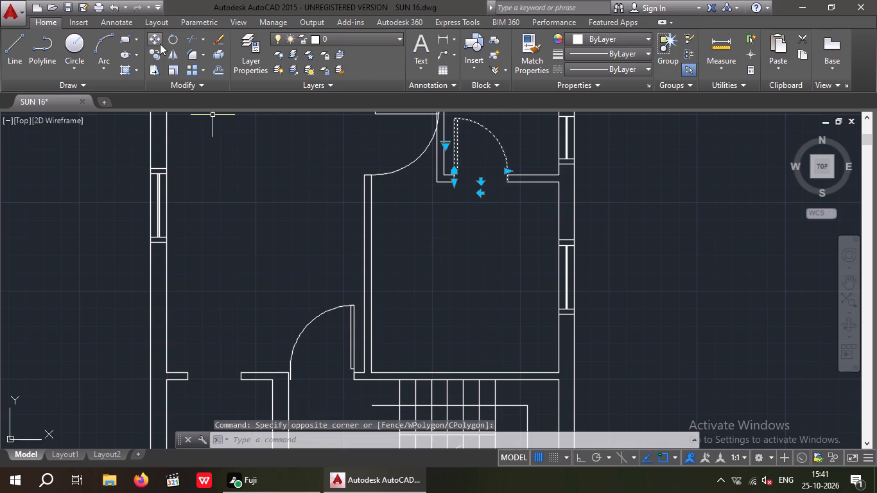
click(157, 56)
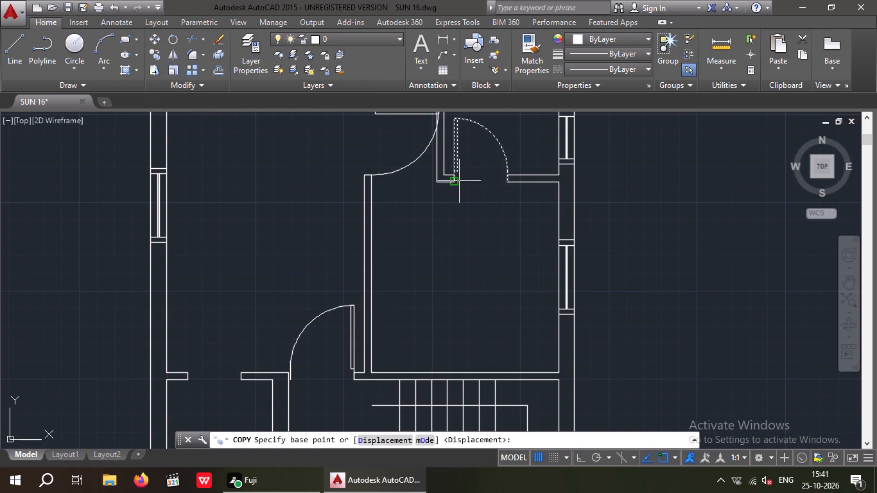
drag(458, 180, 451, 201)
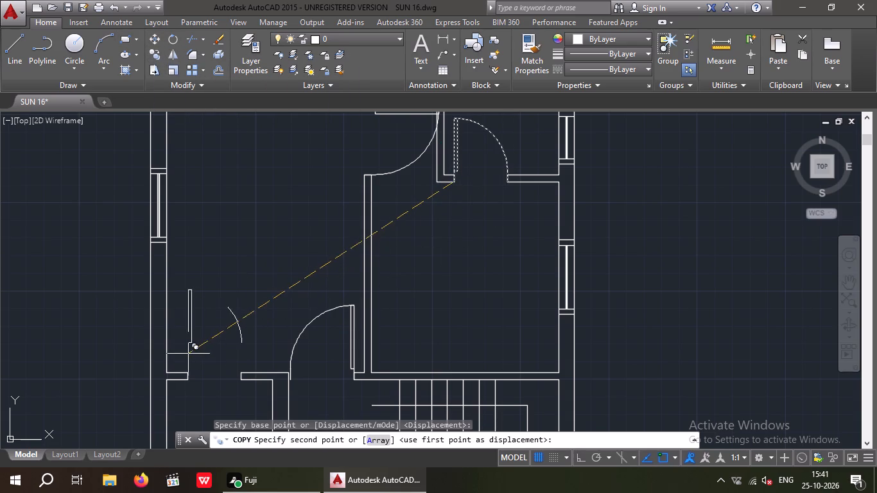
click(187, 354)
key(Escape)
Flip the new door copy to swing downward and move it to the left wall end of the lower-left room's doorway.
drag(214, 349, 205, 331)
click(200, 284)
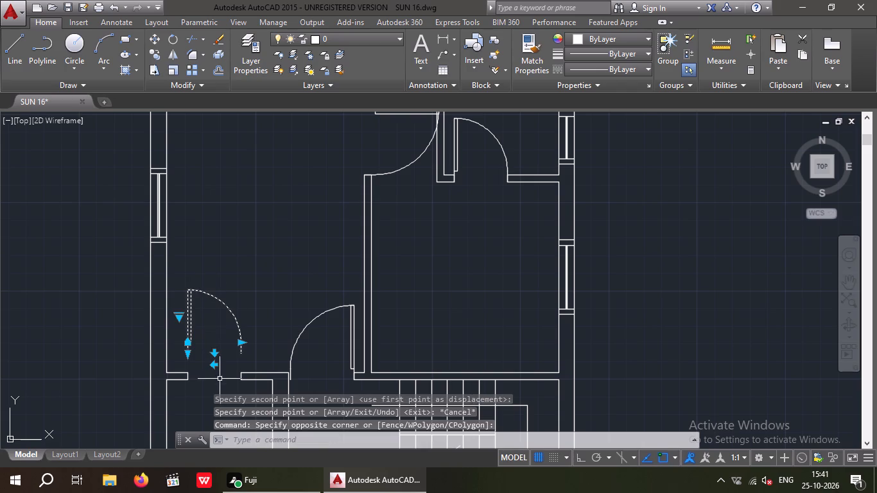
click(215, 352)
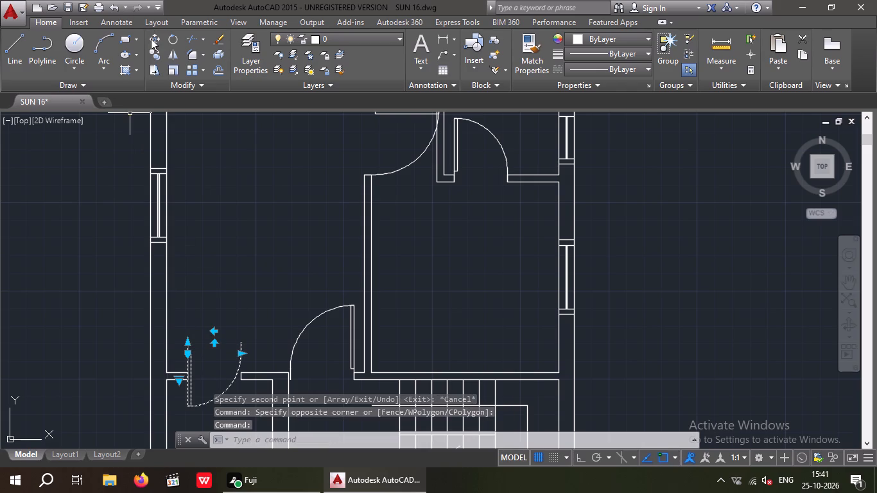
click(153, 39)
click(189, 340)
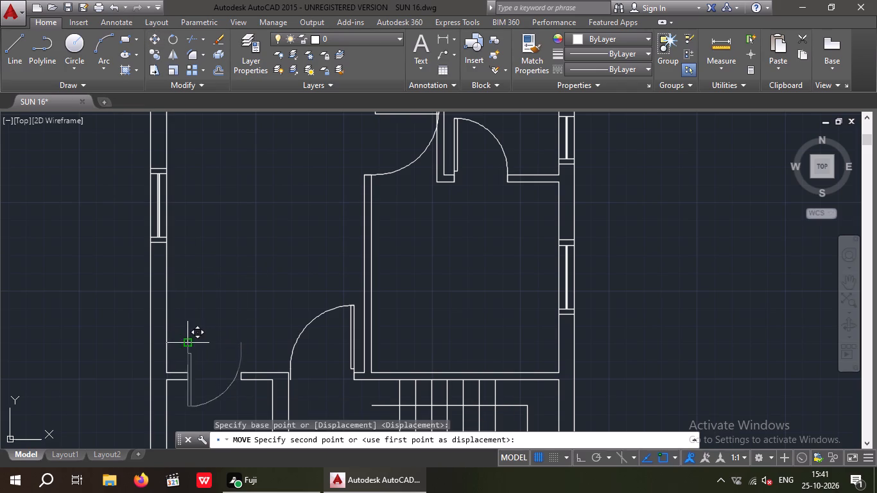
scroll(184, 378, up, 3)
click(189, 359)
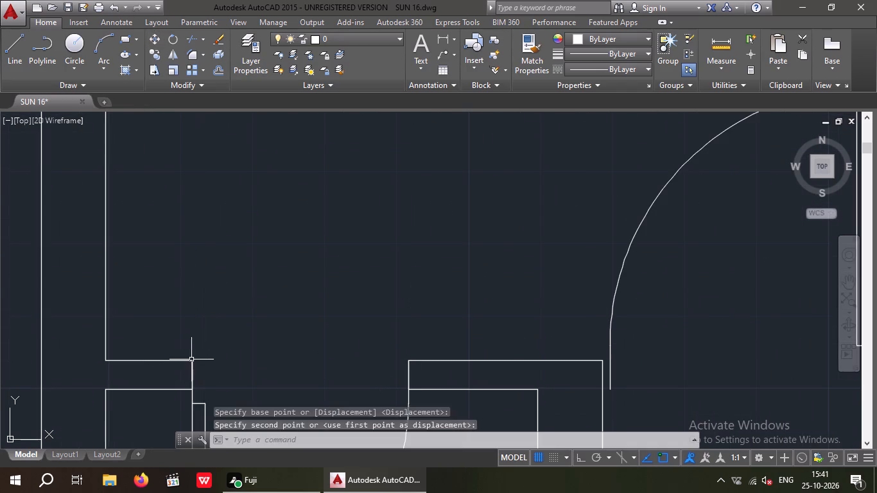
key(Escape)
scroll(225, 273, down, 5)
middle_drag(246, 271, 236, 293)
scroll(252, 270, down, 1)
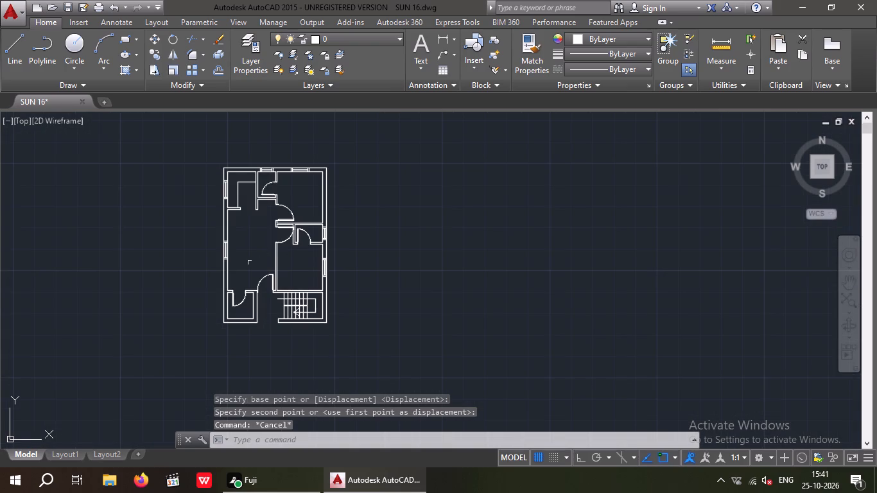
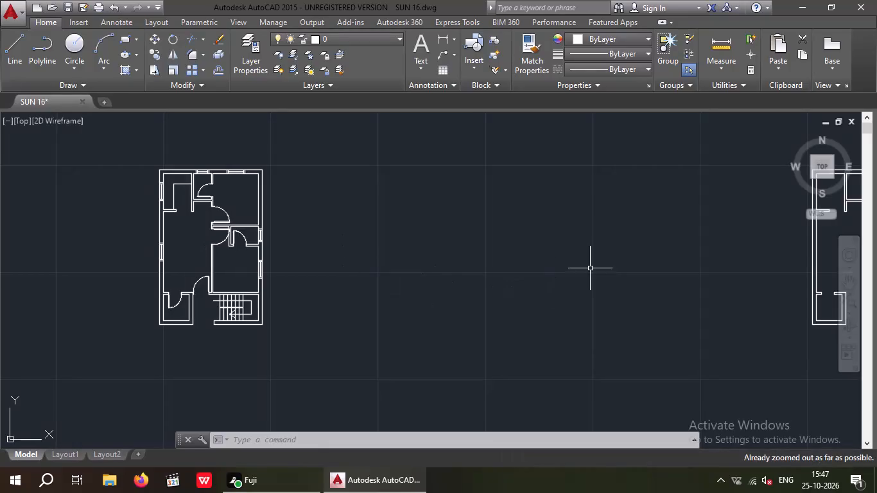
Turn Ortho on and draw a diagonal line joining the inner and outer wall corners at the plan's upper-left corner.
middle_drag(586, 267, 86, 284)
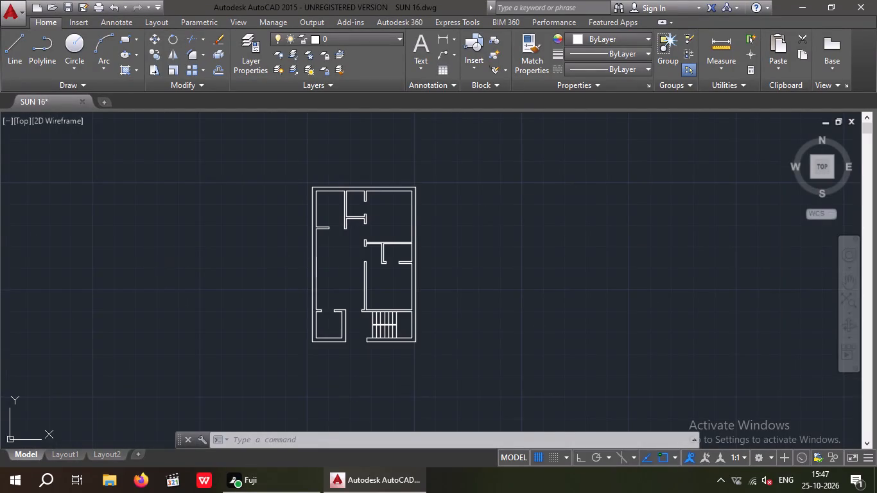
scroll(371, 257, up, 1)
key(Escape)
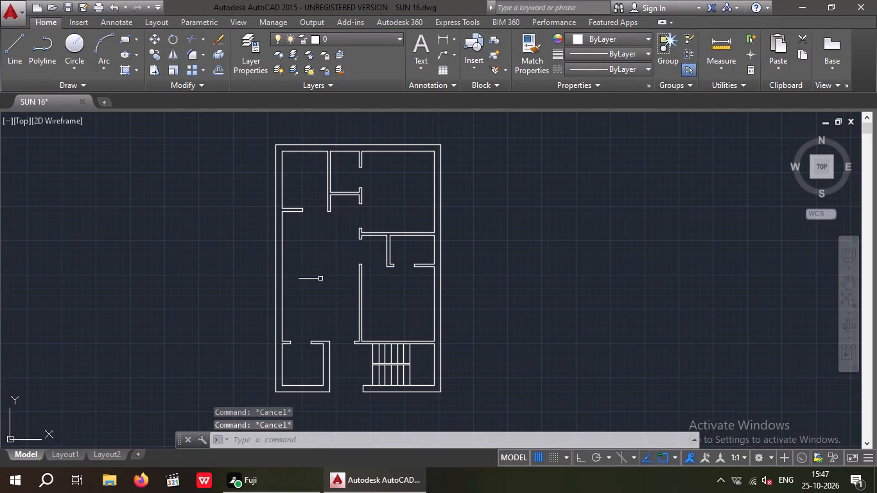
key(l)
key(space)
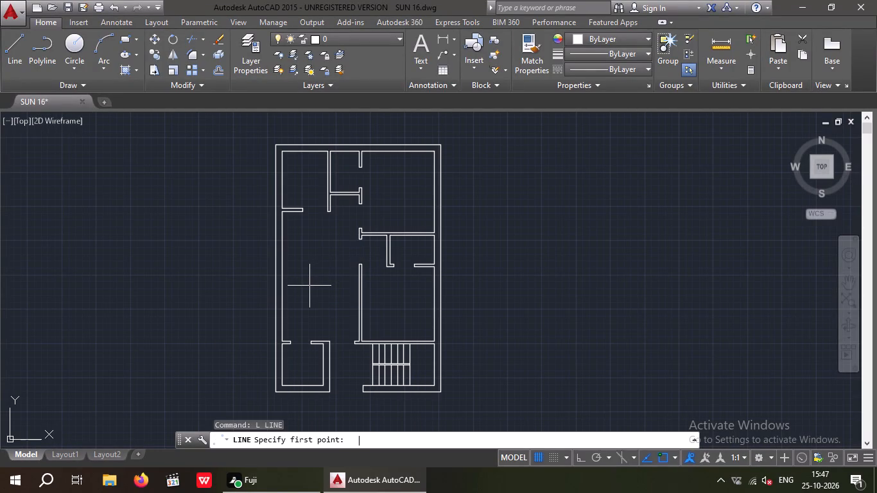
click(584, 460)
scroll(271, 146, up, 3)
click(314, 162)
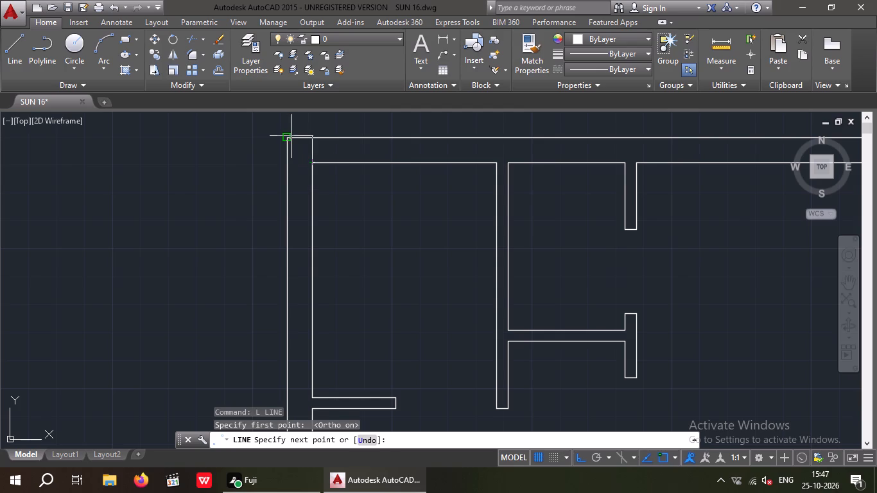
click(291, 139)
key(space)
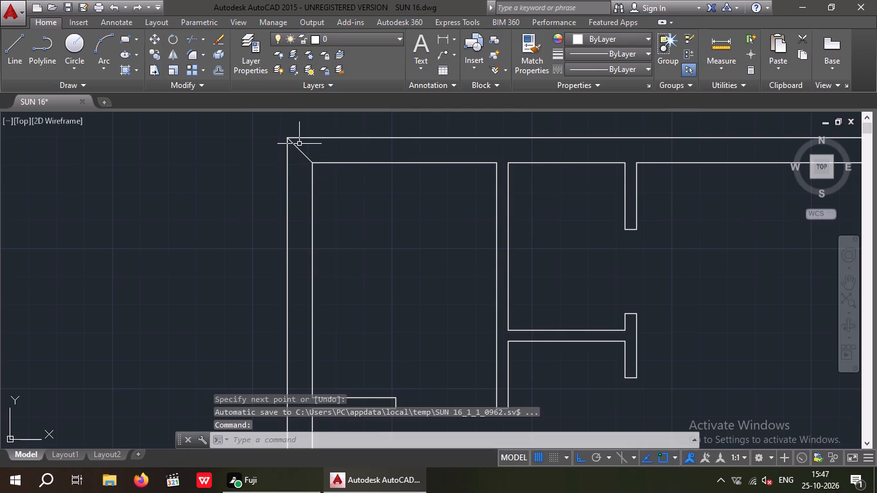
Draw a horizontal centre line about 22' long from the diagonal's midpoint along the top wall, past the right outer wall.
key(space)
click(302, 151)
middle_drag(411, 177, 401, 188)
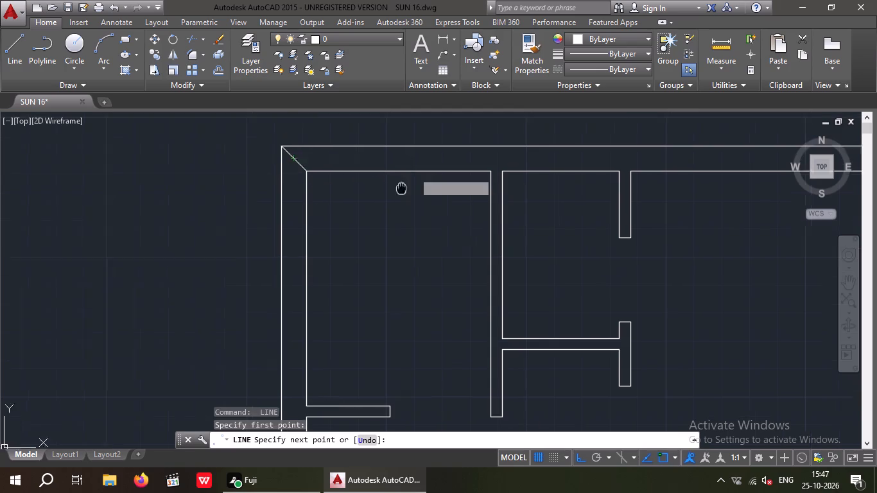
middle_drag(401, 188, 126, 239)
scroll(166, 214, down, 2)
scroll(405, 225, up, 1)
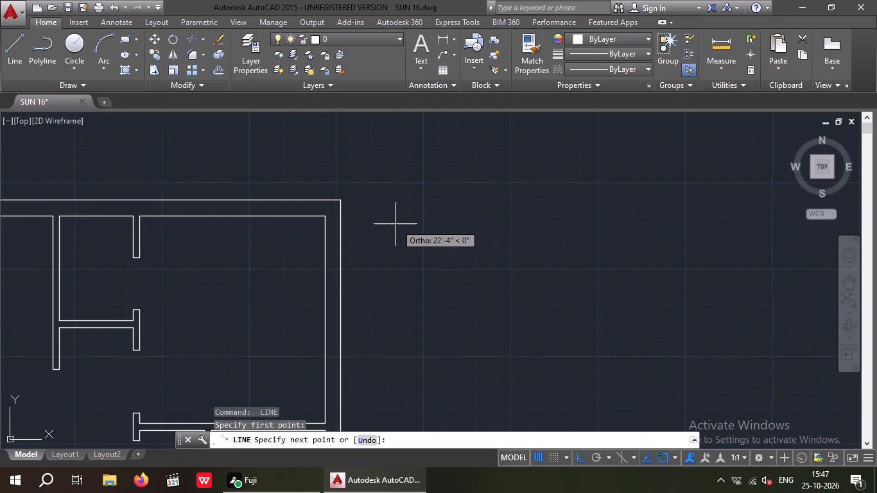
click(392, 205)
key(space)
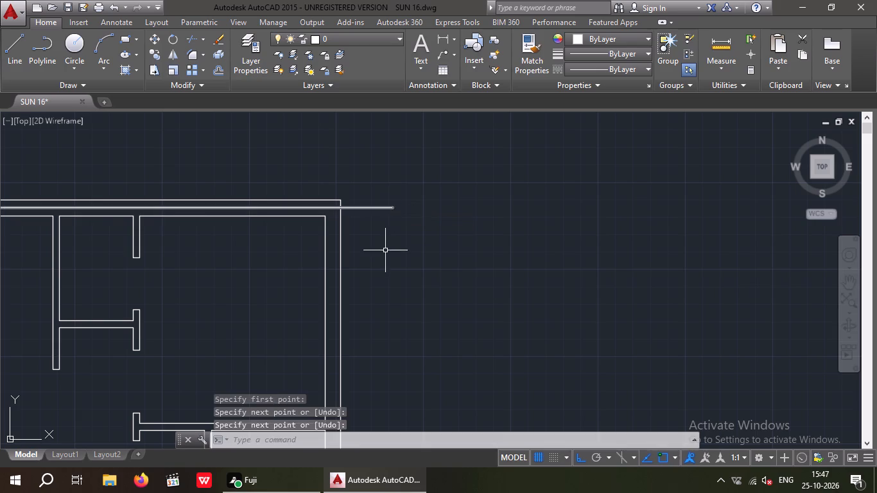
Draw a vertical centre line about 32' long from the upper-left diagonal's midpoint down the left wall, past the bottom wall.
middle_drag(403, 279, 494, 226)
scroll(494, 226, up, 1)
scroll(489, 234, down, 1)
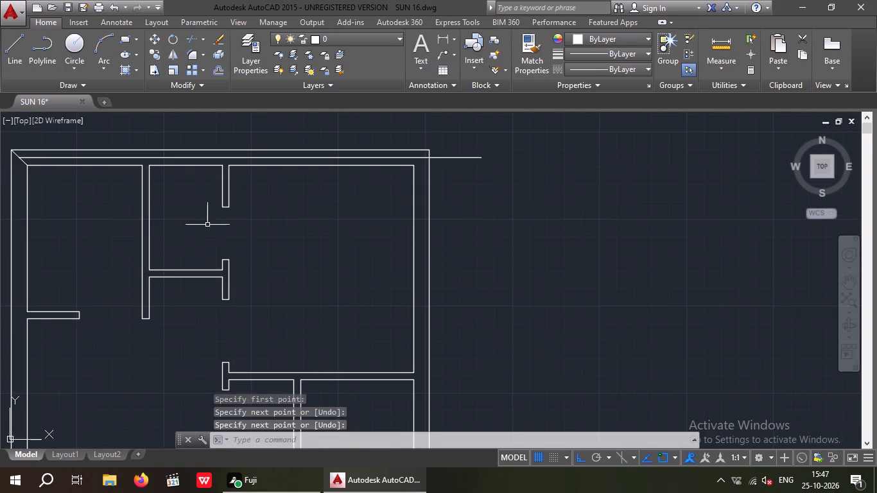
middle_drag(200, 221, 453, 223)
key(space)
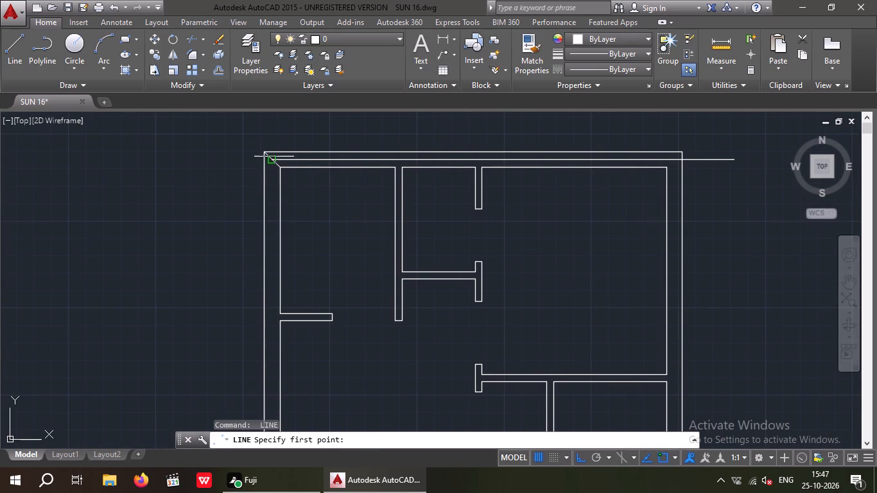
drag(273, 159, 273, 176)
scroll(284, 245, down, 1)
middle_drag(277, 239, 279, 128)
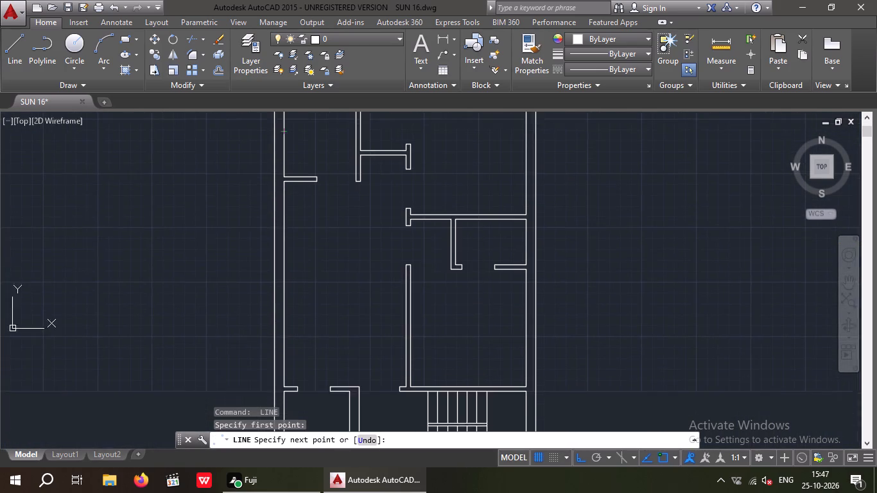
scroll(281, 182, down, 3)
scroll(288, 296, up, 3)
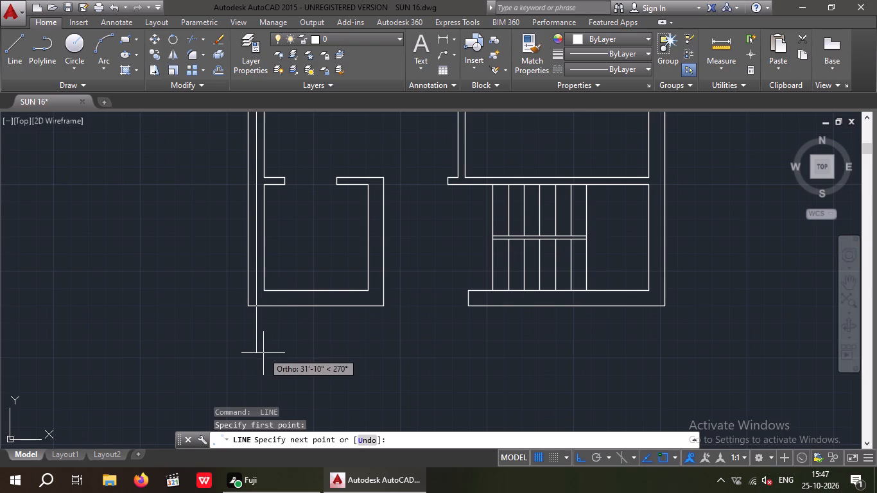
click(257, 359)
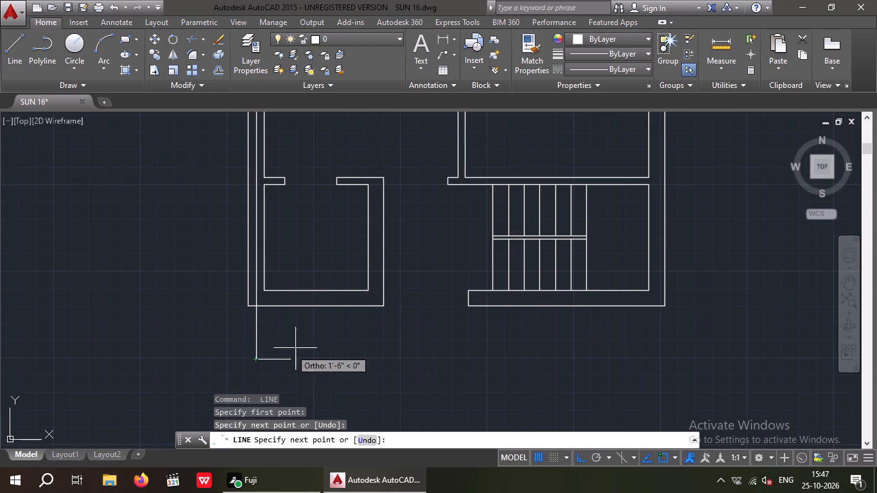
key(space)
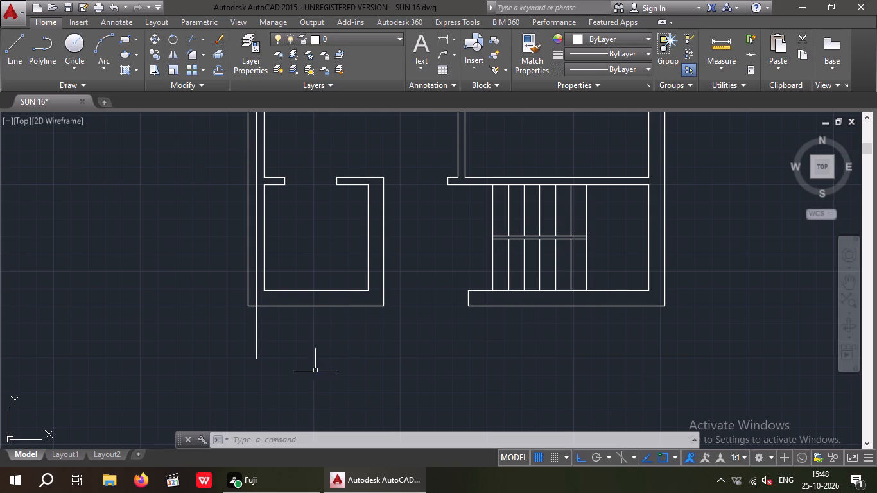
Draw a diagonal line joining the inner and outer wall corners at the plan's upper-right corner.
middle_drag(347, 318, 265, 418)
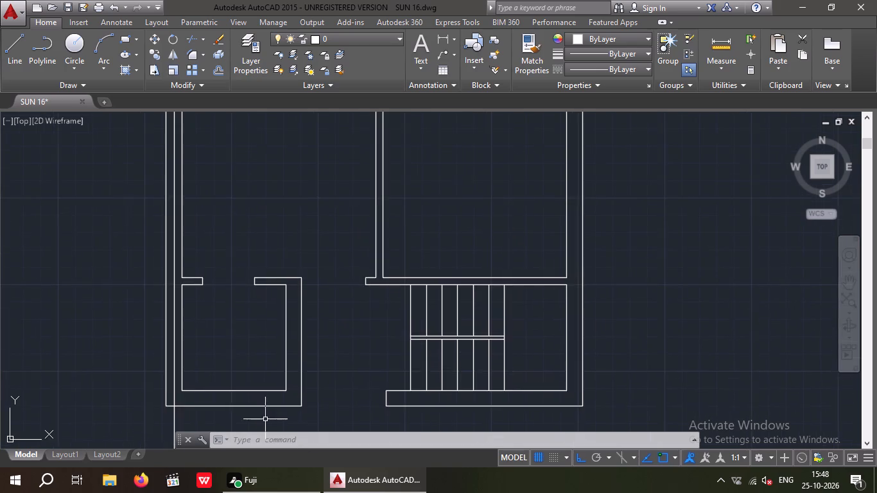
scroll(339, 350, down, 2)
key(space)
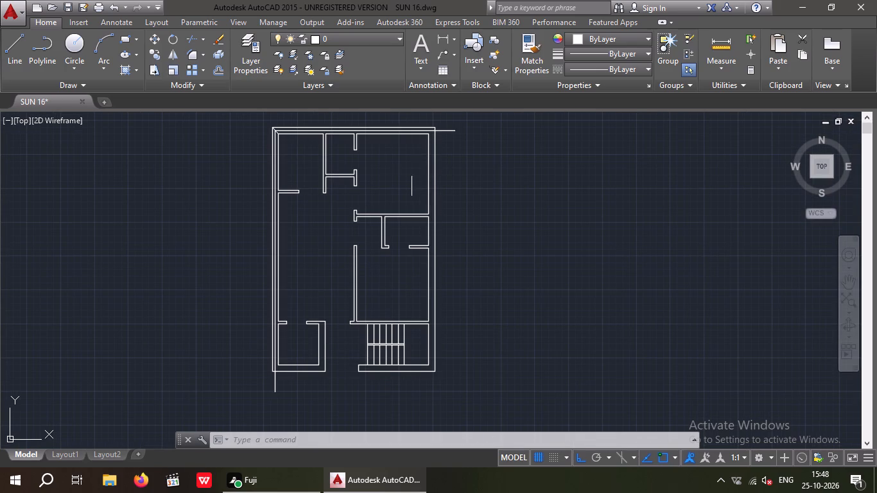
middle_drag(428, 169, 383, 286)
scroll(381, 266, up, 4)
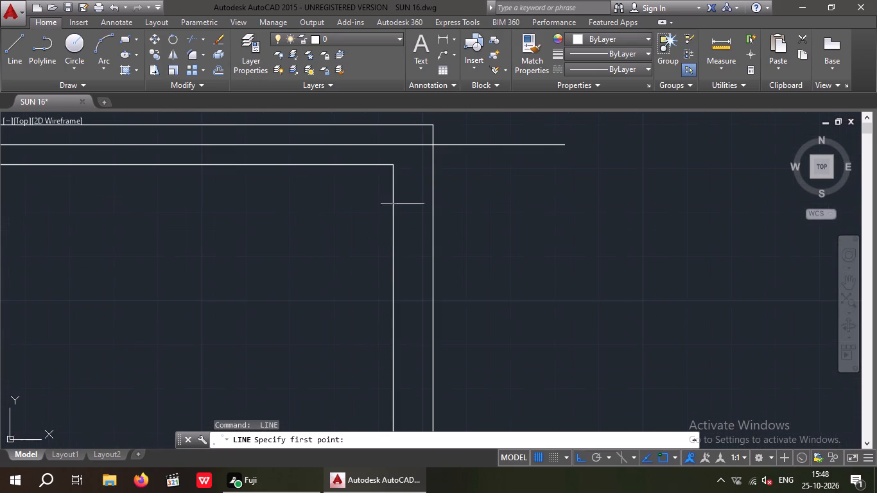
drag(392, 162, 397, 160)
click(431, 123)
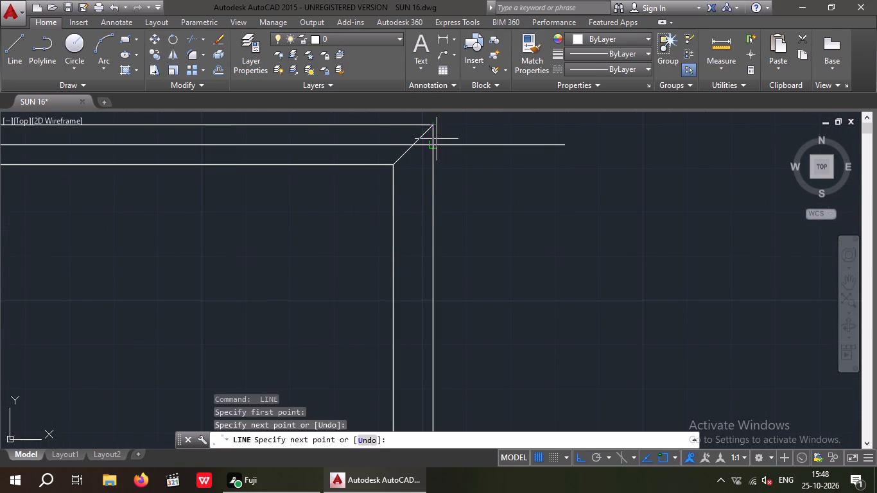
key(space)
Draw a vertical centre line from the upper-right diagonal's midpoint down the right wall, ending below the bottom wall level with the left centre line.
key(space)
click(415, 148)
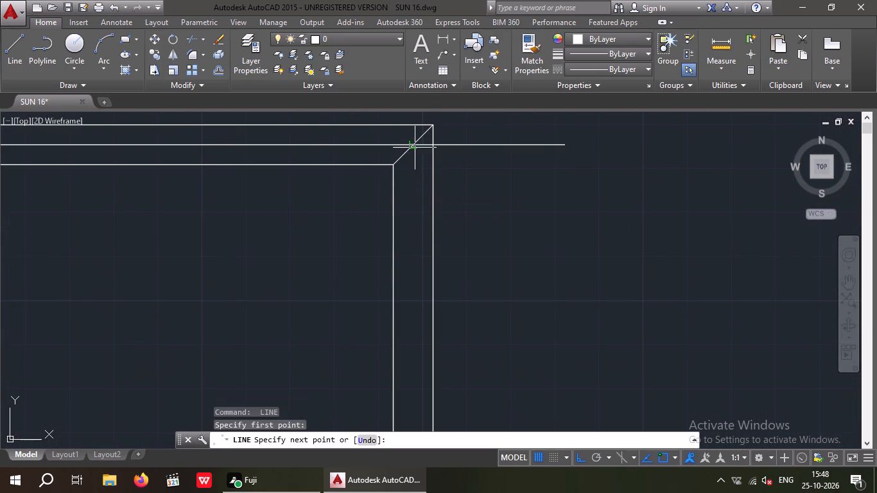
scroll(414, 149, down, 4)
middle_drag(430, 288, 428, 234)
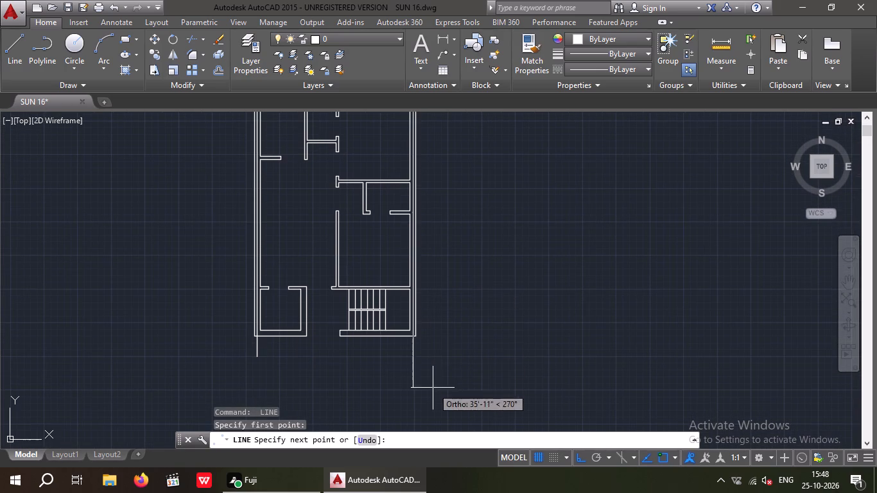
click(414, 356)
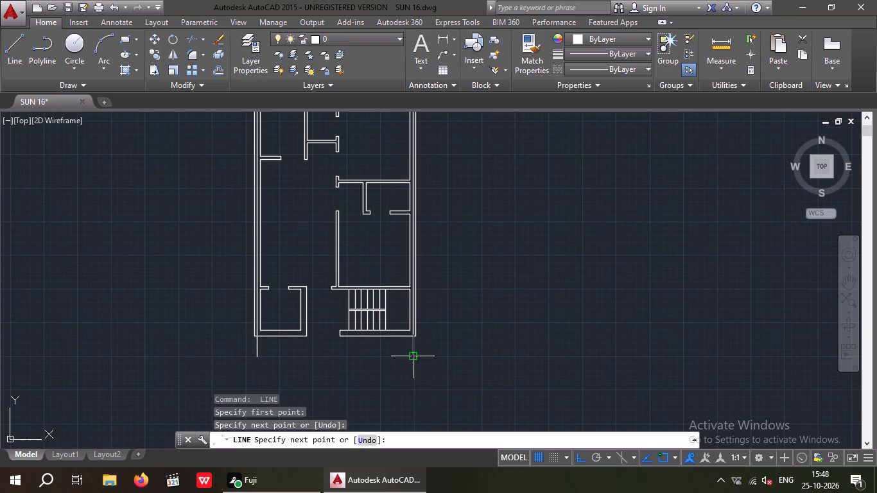
key(space)
Draw a short line closing the upper end of the middle interior wall stub where it meets the top wall.
middle_drag(456, 340, 444, 423)
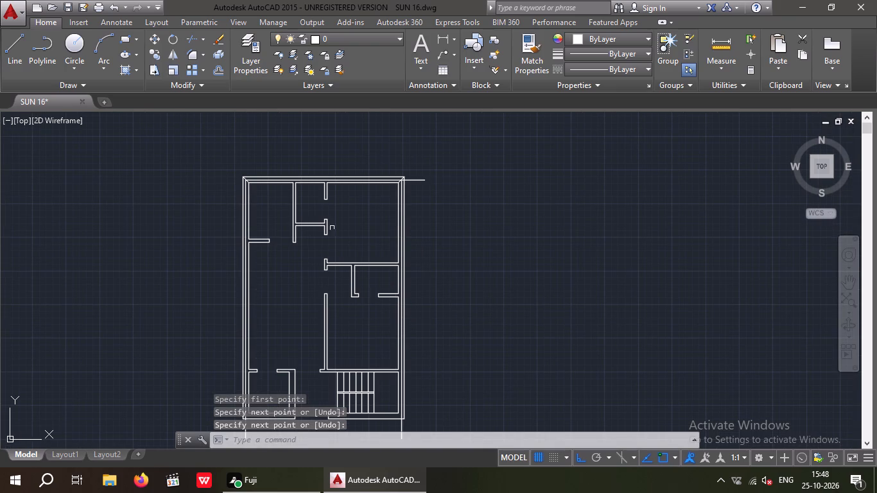
scroll(325, 182, up, 3)
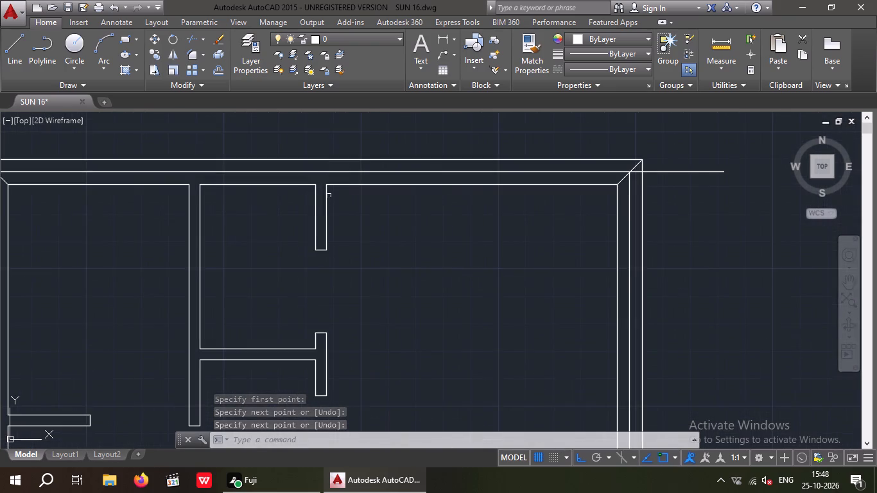
scroll(318, 189, up, 2)
key(space)
click(309, 178)
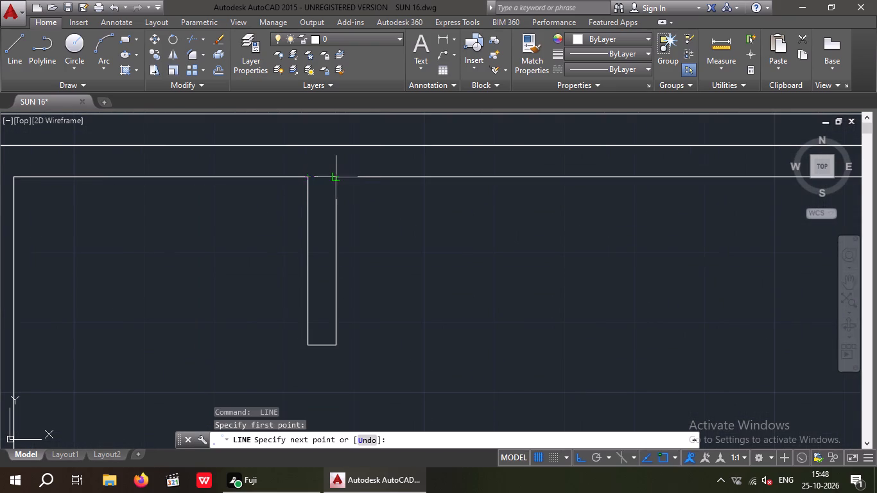
click(338, 177)
key(space)
Draw a vertical centre line from the short closing line's midpoint down through the middle interior walls, ending below the bottom wall.
key(space)
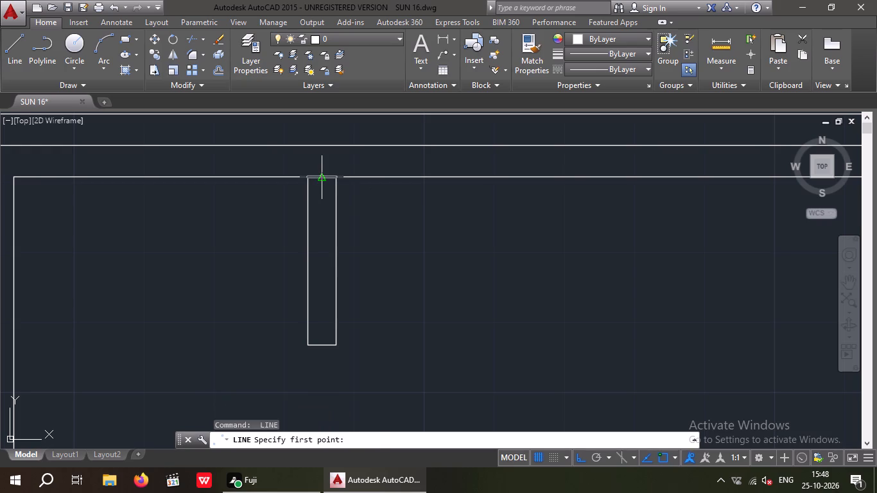
drag(322, 178, 324, 191)
middle_drag(326, 248, 326, 191)
scroll(328, 180, down, 2)
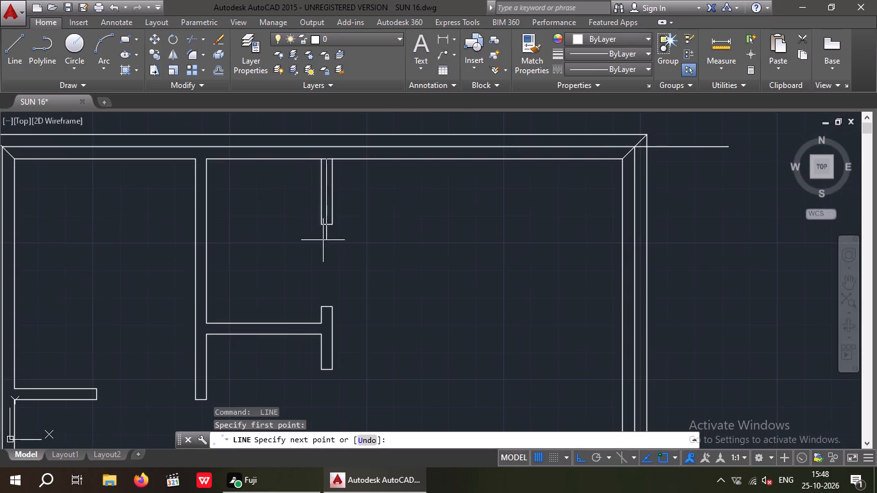
scroll(320, 243, down, 7)
middle_drag(303, 342, 315, 167)
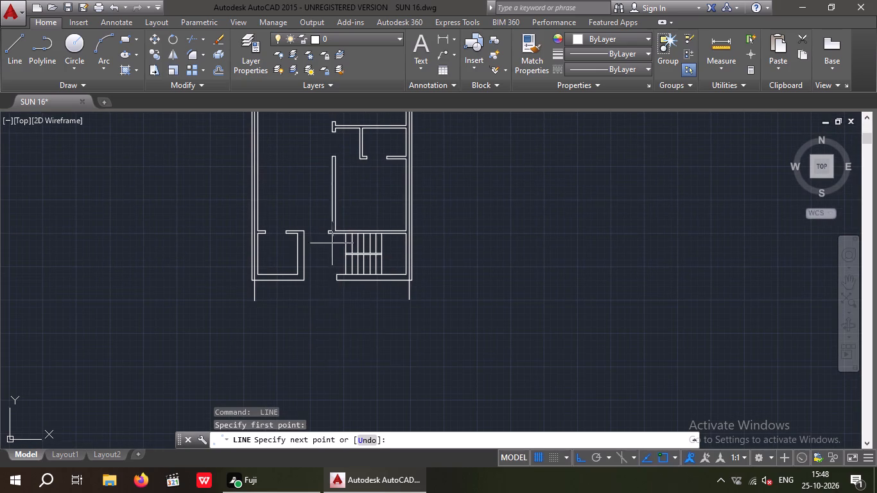
click(331, 299)
key(space)
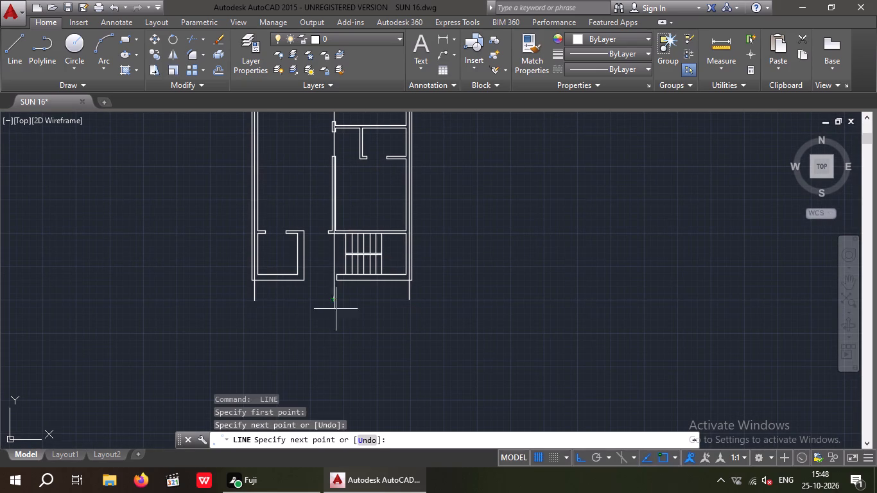
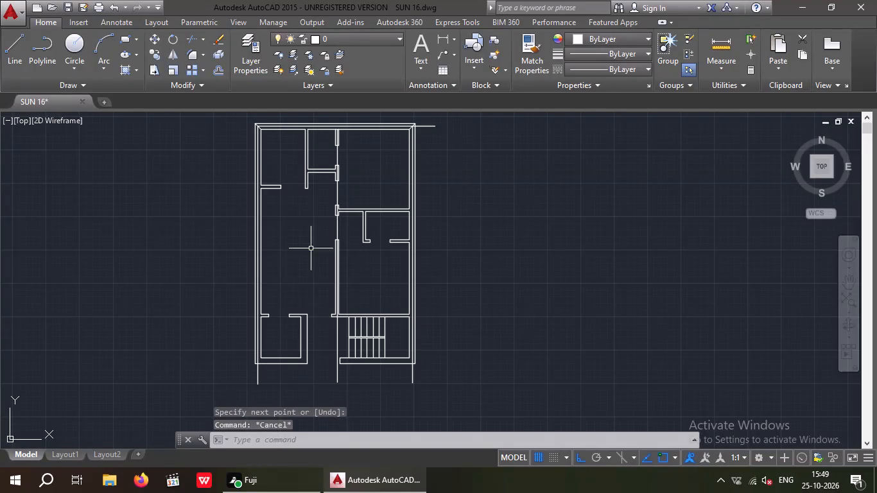
Draw a short line closing the end of the upper-left interior wall stub where it meets the left outer wall.
key(l)
key(space)
scroll(411, 324, up, 2)
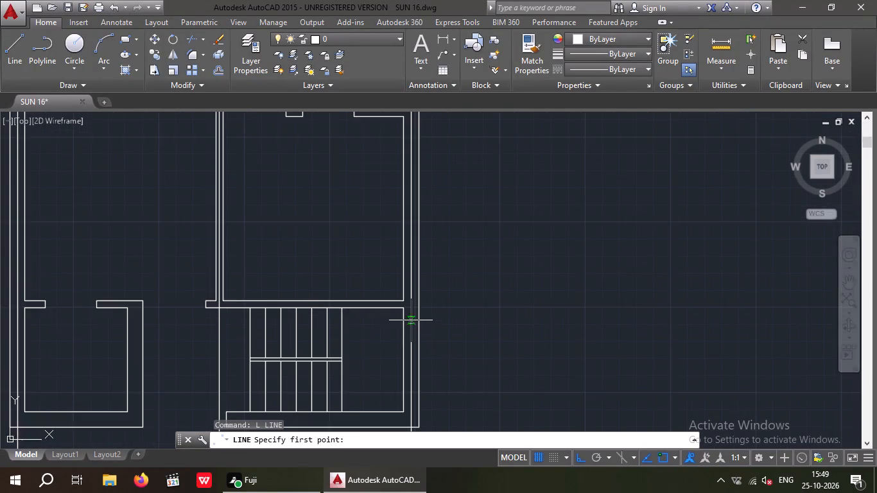
scroll(411, 320, down, 2)
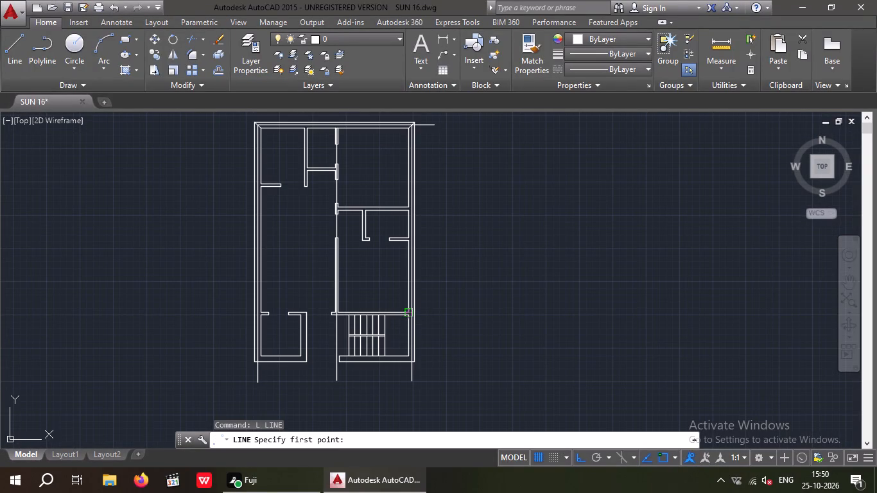
scroll(241, 173, up, 4)
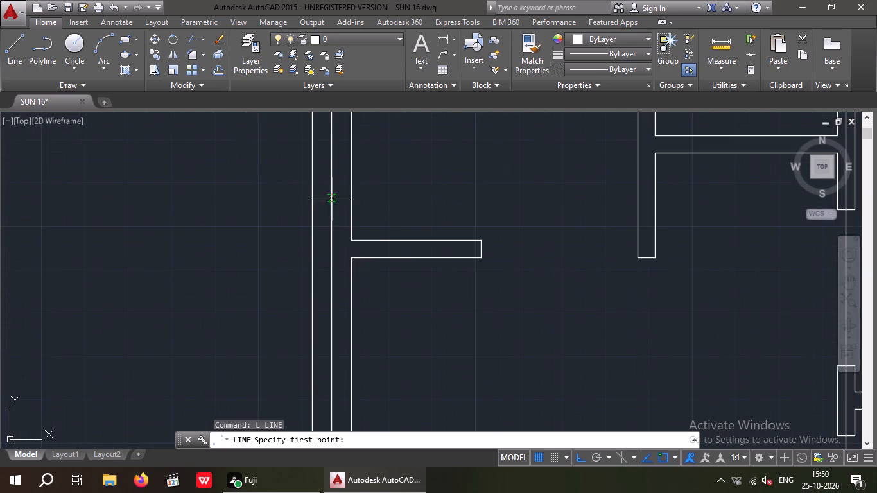
click(350, 255)
click(351, 239)
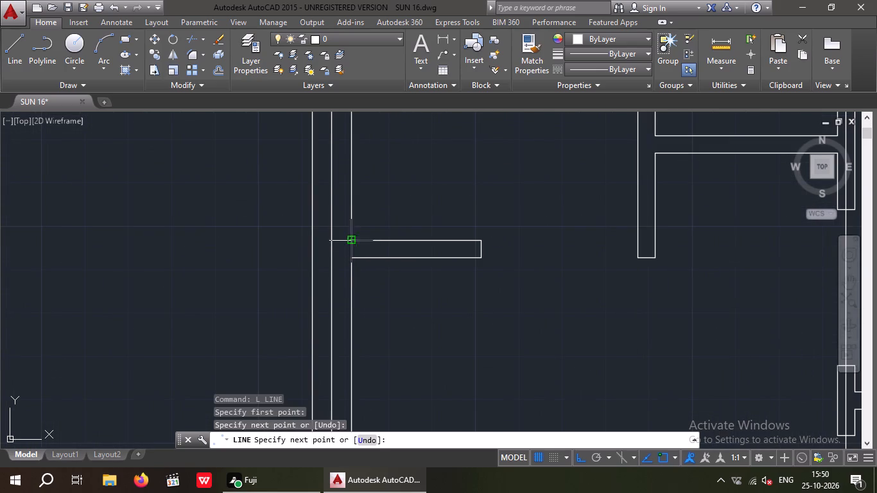
key(space)
Draw a horizontal centre line about 21'-5" long from the closing line's midpoint rightward, ending beyond the right outer wall.
key(space)
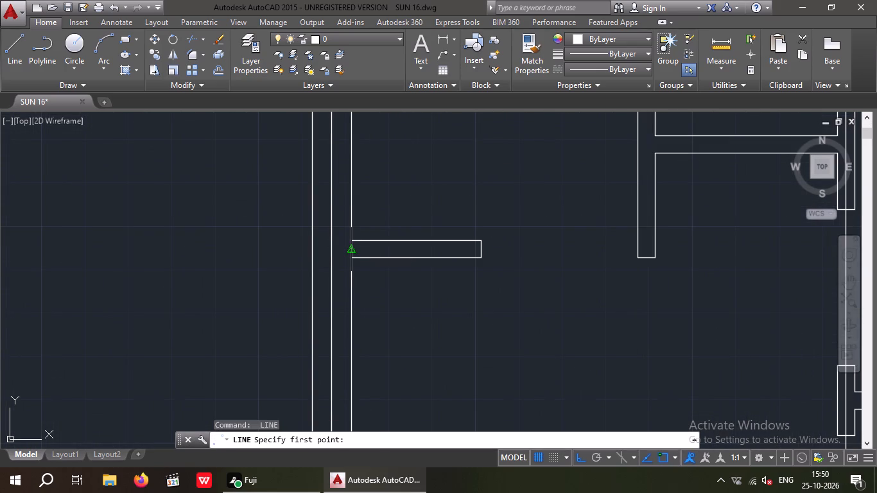
drag(354, 251, 389, 251)
middle_drag(548, 252, 202, 267)
scroll(237, 252, down, 2)
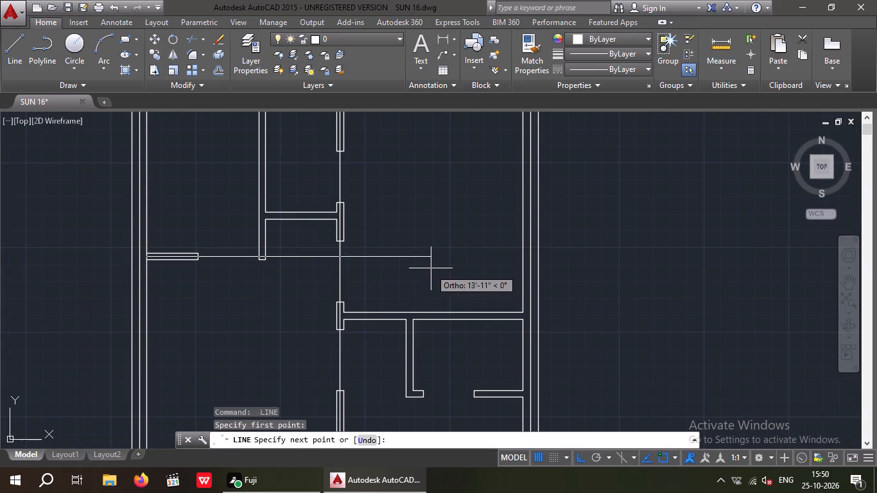
middle_drag(431, 268, 254, 325)
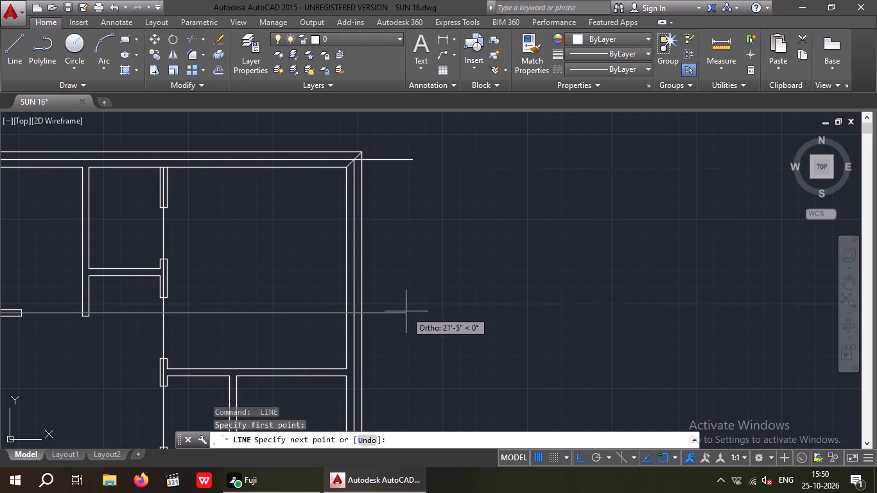
click(406, 311)
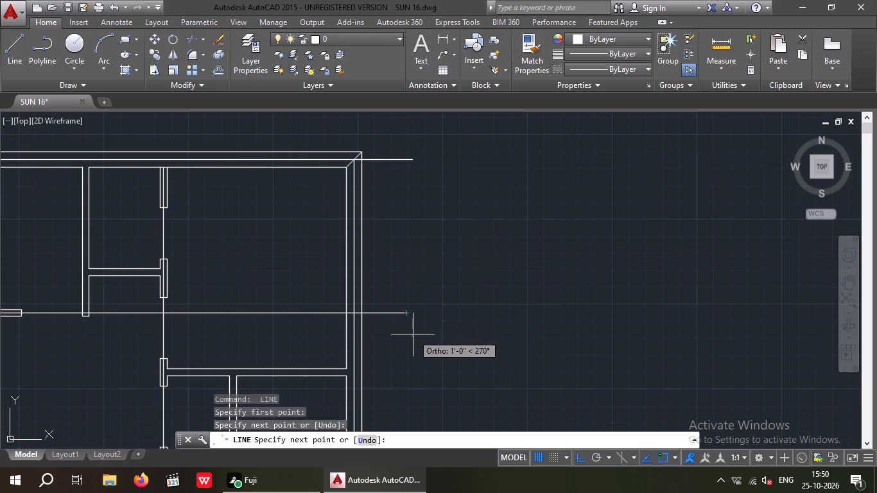
key(Escape)
Draw a short line closing the end of the middle-right interior wall stub where it meets the right outer wall.
middle_drag(402, 331, 409, 298)
scroll(410, 294, down, 2)
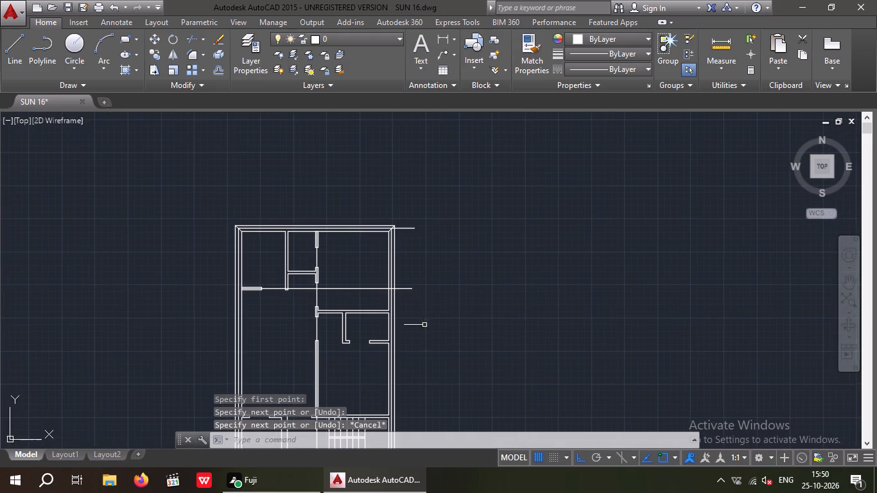
middle_drag(423, 322, 426, 274)
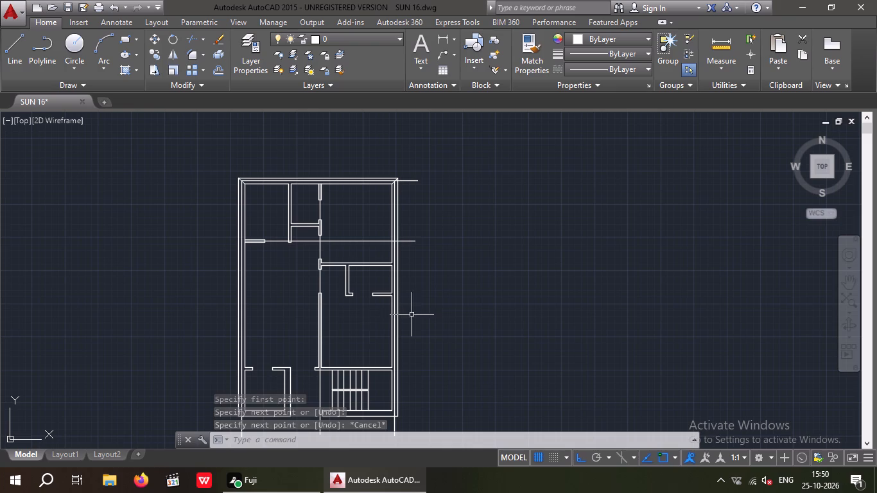
middle_drag(378, 328, 387, 290)
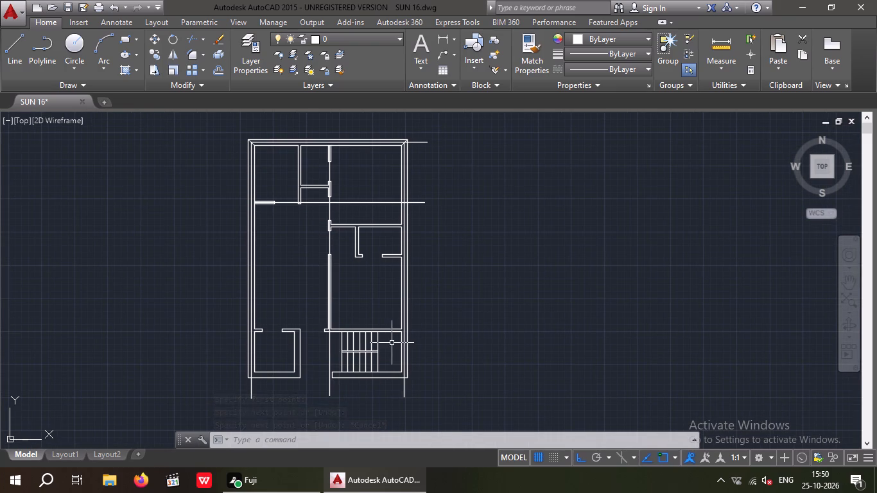
key(space)
scroll(401, 254, up, 3)
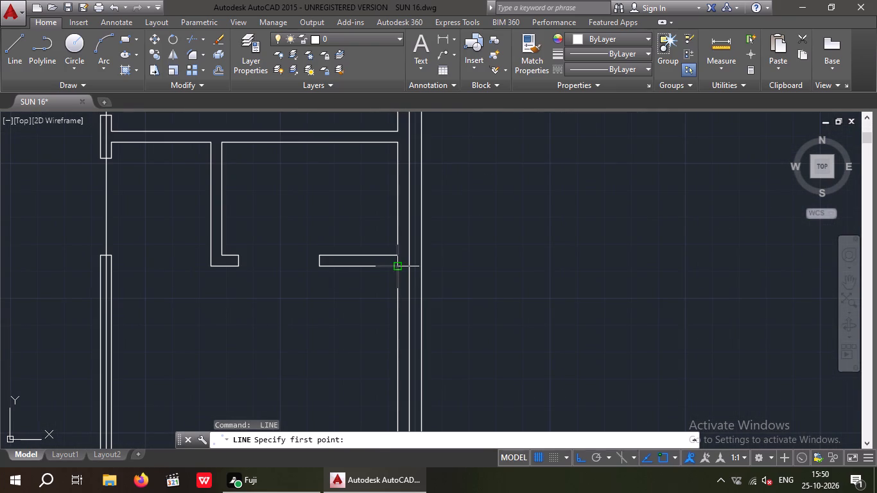
click(395, 266)
click(395, 255)
key(space)
Draw a horizontal centre line from that closing line's midpoint leftward across the plan, ending beyond the left outer wall.
key(space)
scroll(397, 259, up, 3)
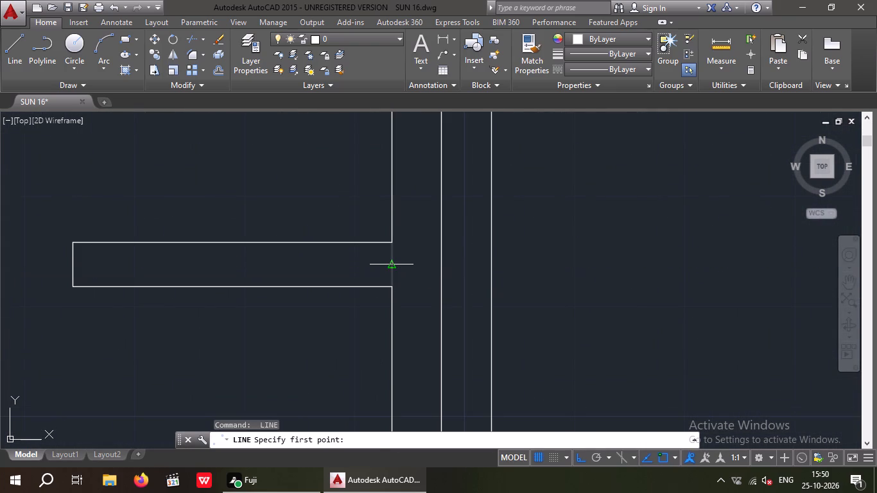
drag(389, 264, 349, 277)
middle_drag(266, 281, 603, 302)
scroll(501, 297, down, 2)
middle_drag(338, 311, 390, 311)
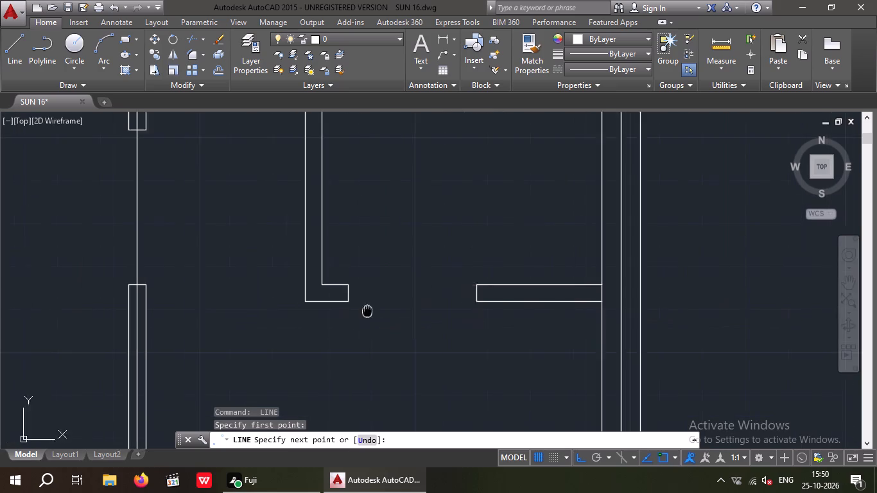
middle_drag(390, 311, 718, 321)
middle_drag(442, 298, 595, 284)
scroll(456, 270, down, 2)
middle_click(413, 283)
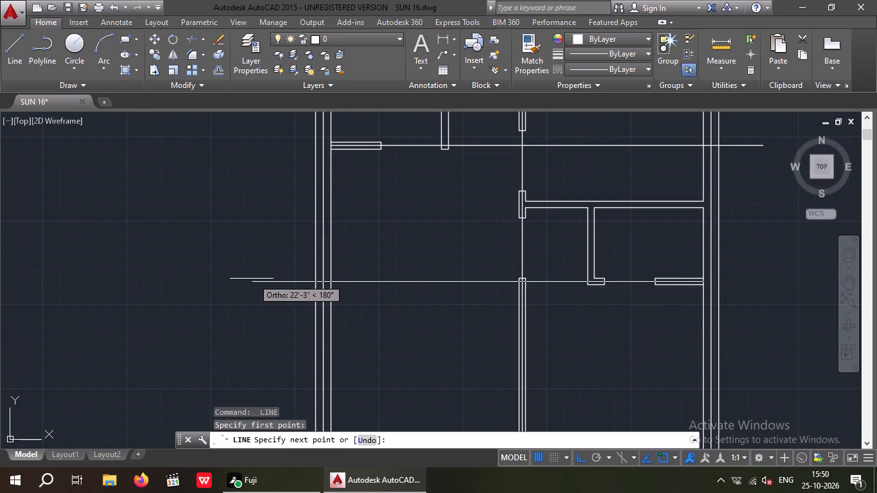
click(211, 279)
key(space)
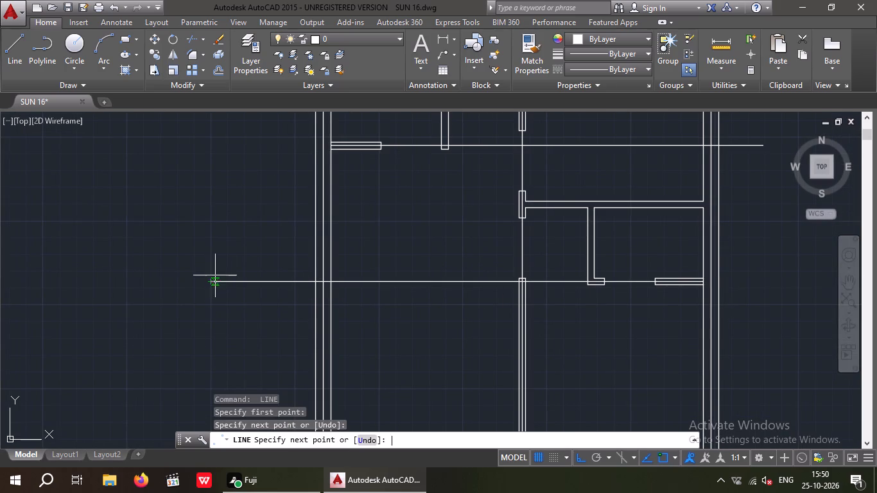
Draw a short line closing the right end of the wall above the staircase where it meets the right outer wall.
scroll(225, 253, down, 2)
middle_drag(288, 343, 285, 273)
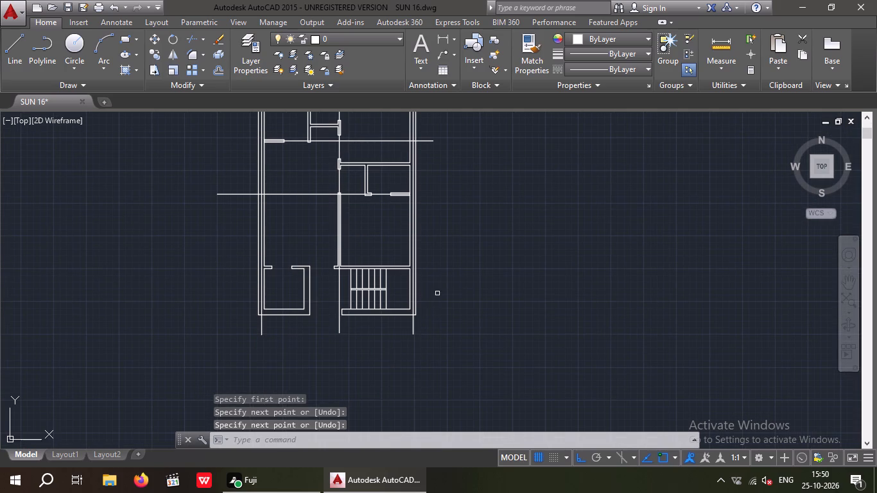
key(space)
scroll(406, 270, up, 3)
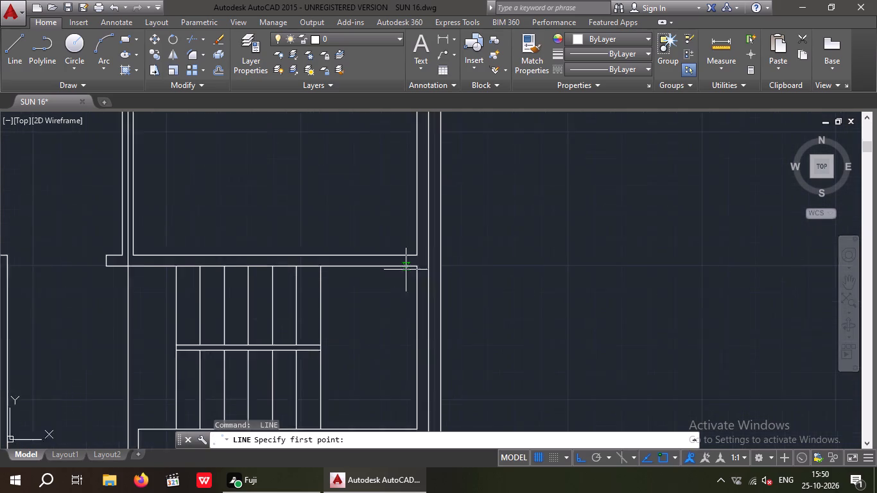
scroll(406, 270, up, 1)
click(423, 263)
click(424, 246)
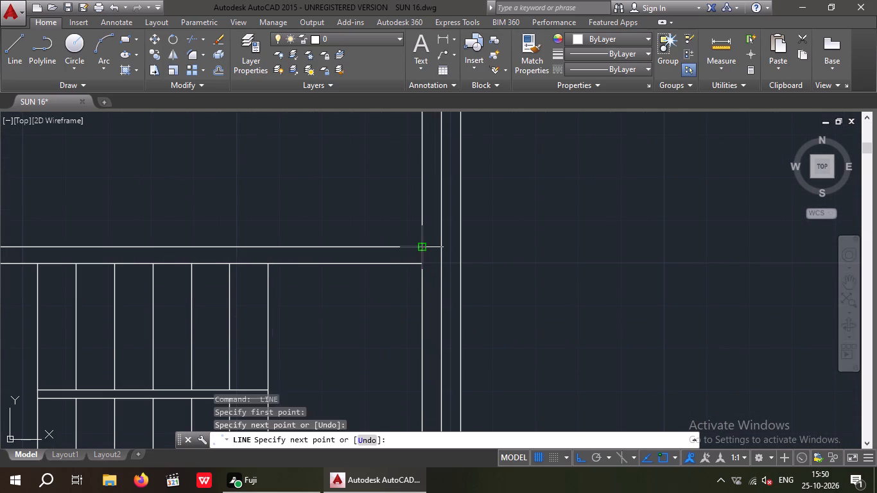
key(space)
Draw a horizontal centre line about 24'-4" long from that closing line's midpoint leftward, ending beyond the left wall level with the line above.
key(space)
drag(424, 257, 383, 264)
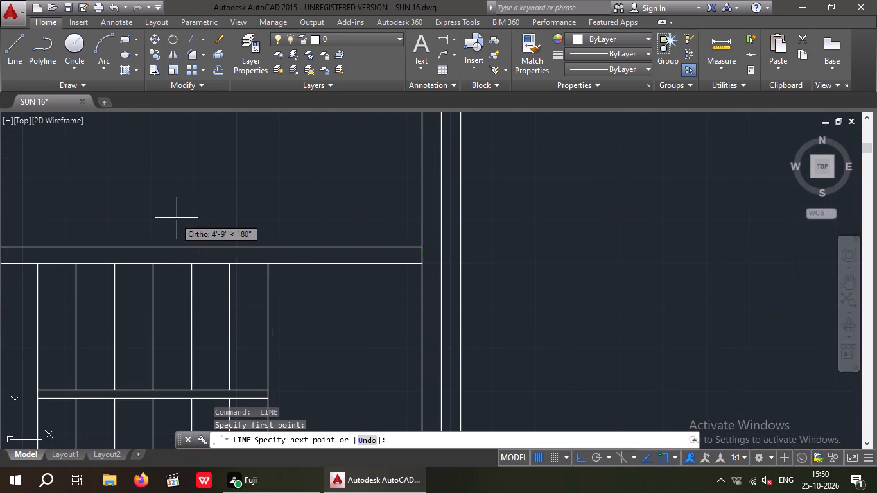
middle_drag(182, 220, 699, 238)
middle_drag(336, 259, 718, 254)
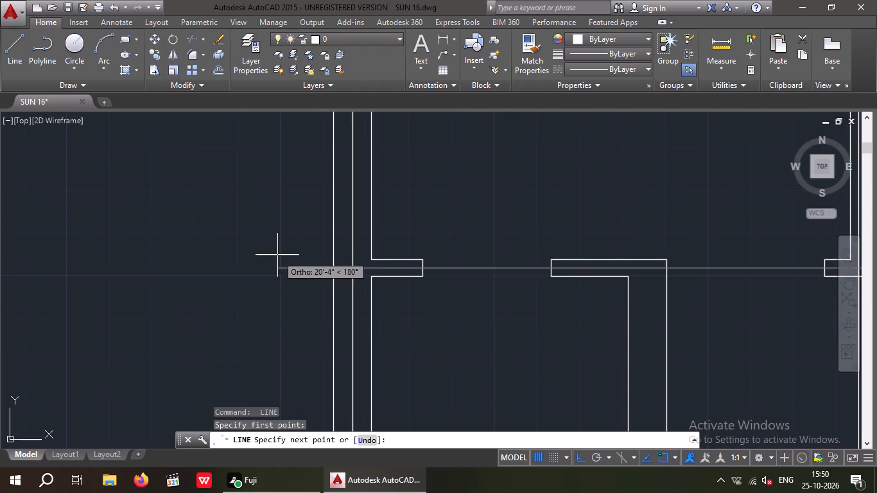
scroll(277, 255, down, 1)
middle_drag(290, 315, 295, 337)
scroll(295, 334, down, 1)
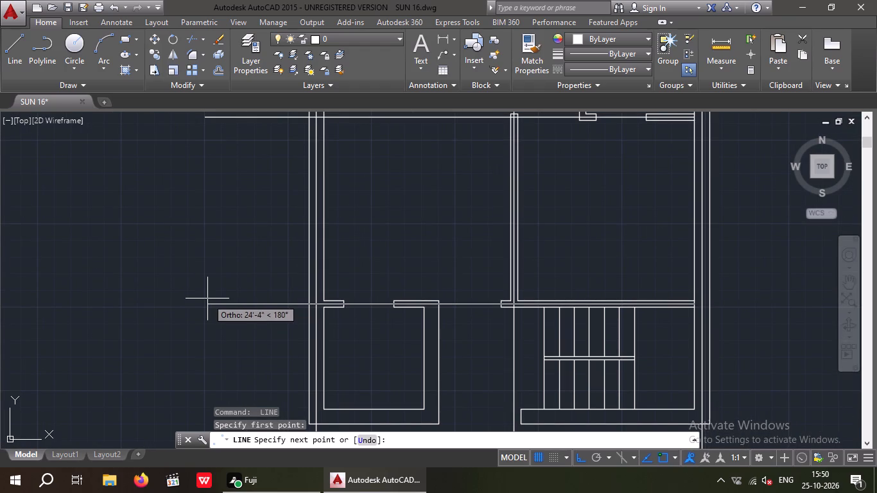
click(205, 298)
key(space)
Draw a diagonal line joining the outer and inner wall corners at the plan's lower-right corner.
middle_drag(268, 304, 258, 180)
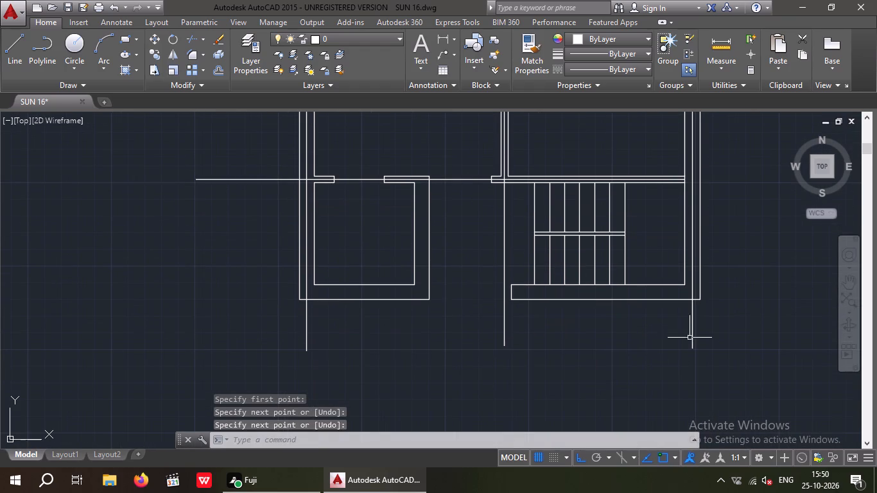
middle_drag(694, 290, 580, 472)
scroll(569, 424, down, 2)
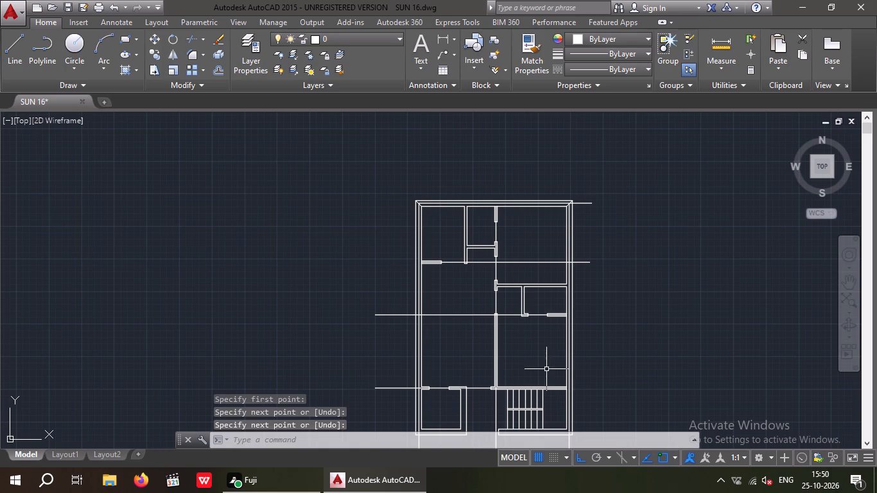
middle_drag(546, 368, 492, 293)
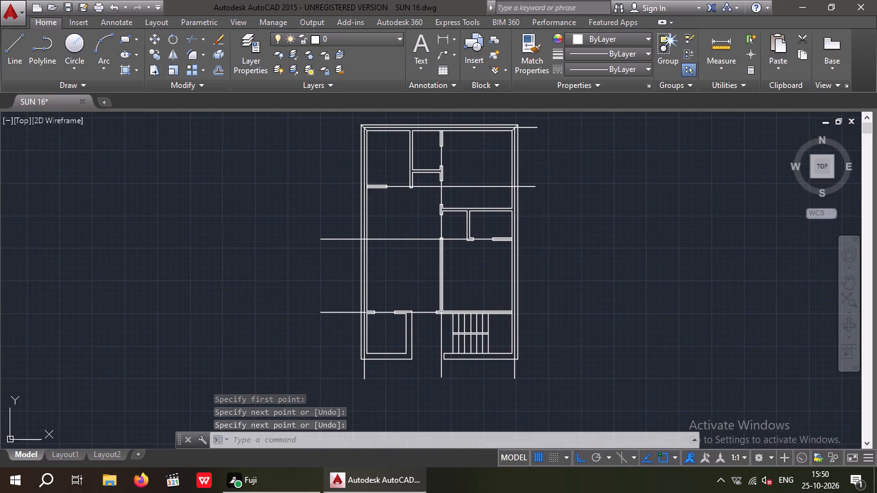
scroll(517, 361, up, 3)
key(space)
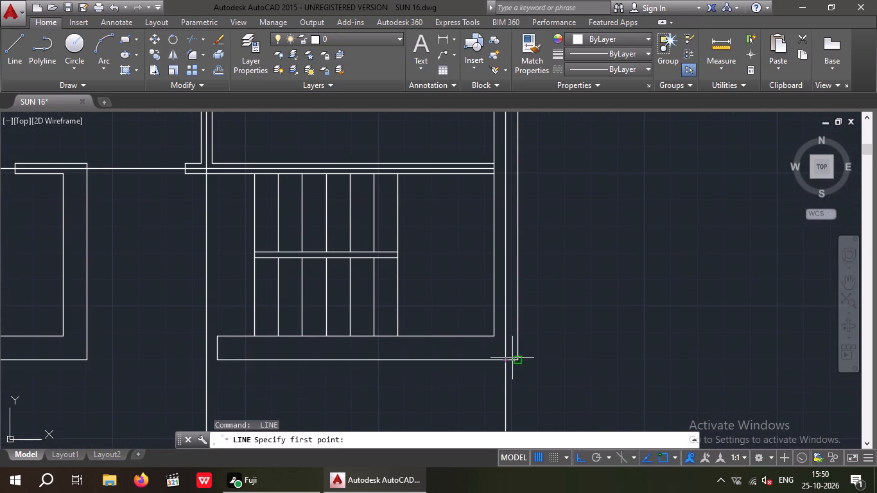
click(522, 357)
click(498, 337)
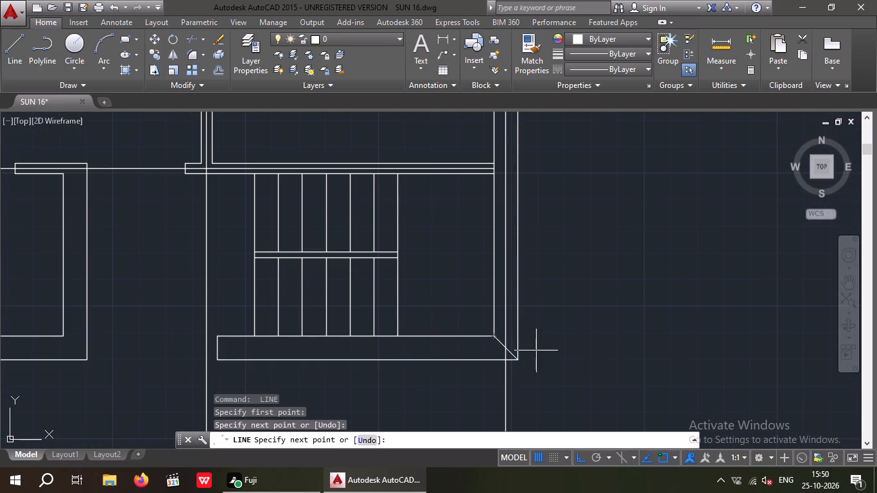
key(space)
Draw a horizontal centre line about 24'-10" long from the diagonal's midpoint leftward along the bottom wall, ending beyond the left outer wall.
key(space)
drag(505, 348, 386, 347)
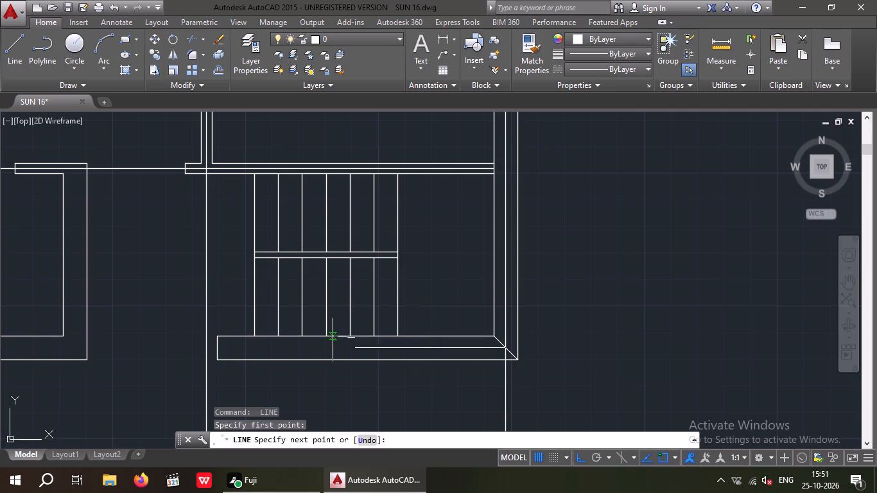
middle_drag(334, 341, 796, 331)
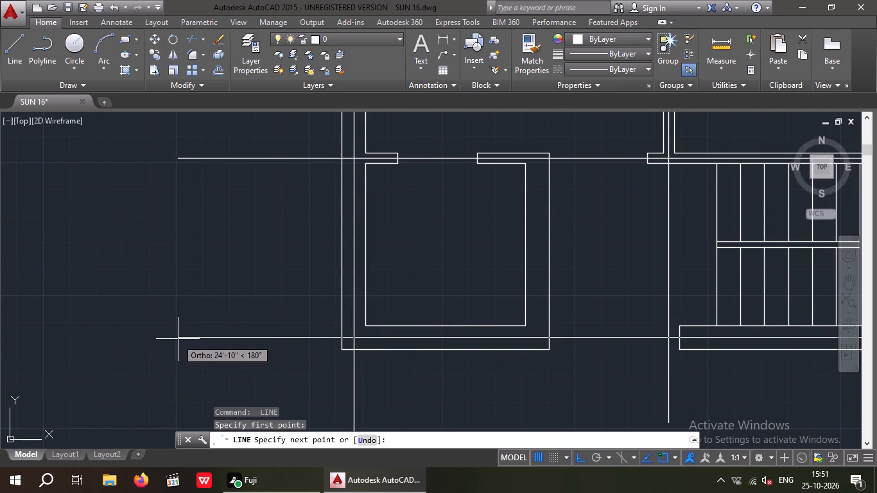
click(178, 340)
scroll(273, 326, down, 3)
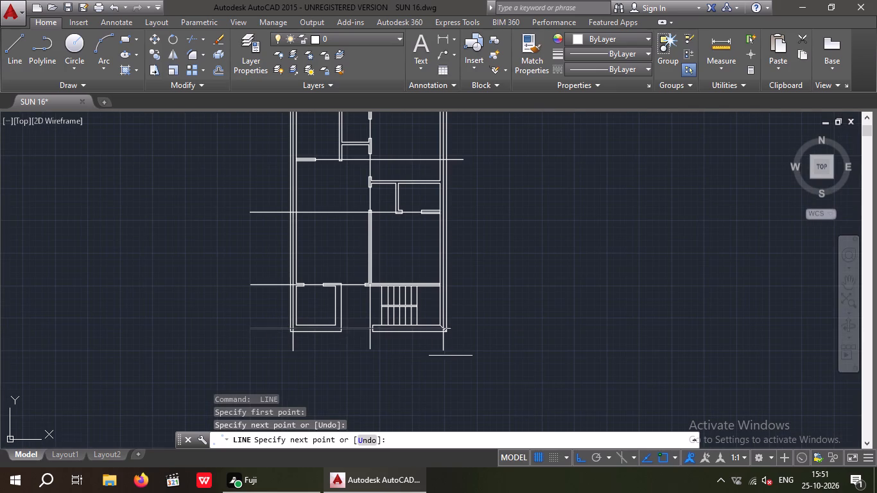
key(Escape)
key(Escape)
Draw a vertical line about 34 ft long outside the left outer wall, running from below the bottom wall to above the top wall.
scroll(522, 257, down, 1)
middle_drag(522, 257, 494, 325)
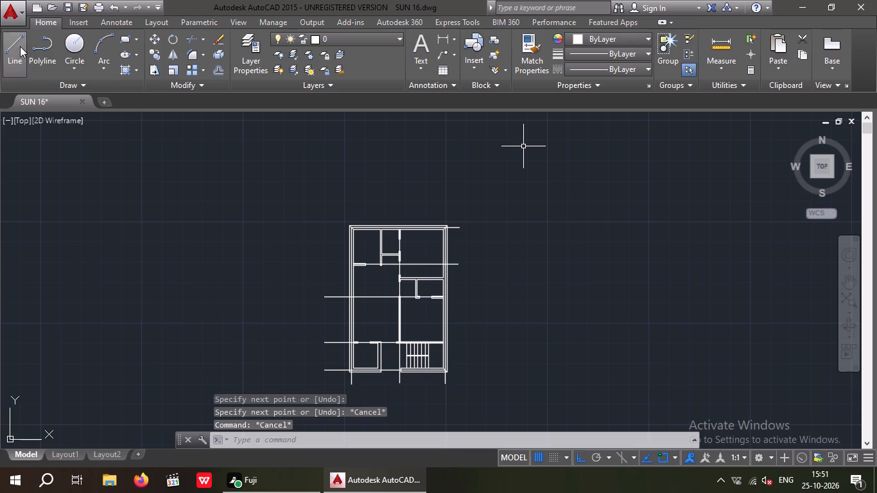
click(19, 42)
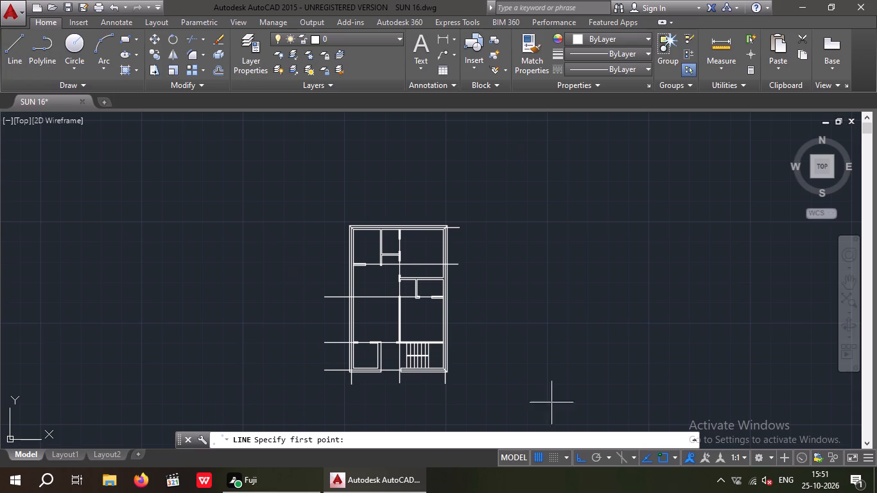
scroll(343, 361, up, 2)
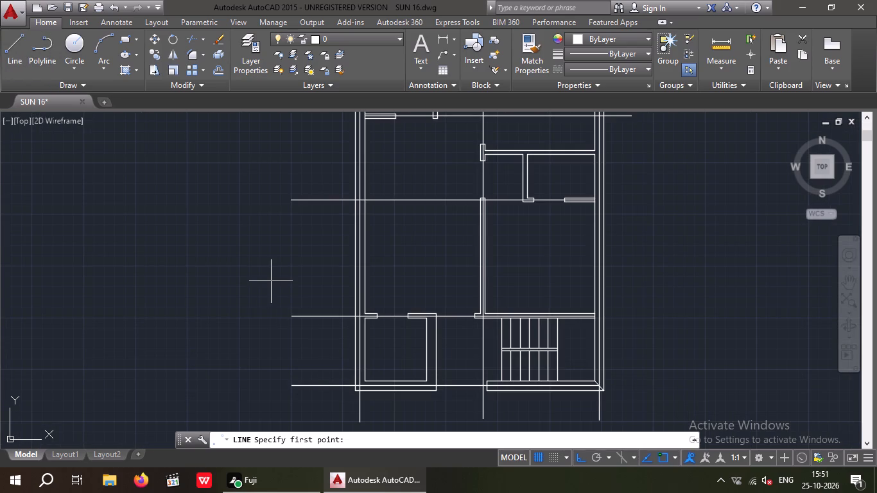
scroll(273, 281, down, 2)
scroll(290, 331, up, 1)
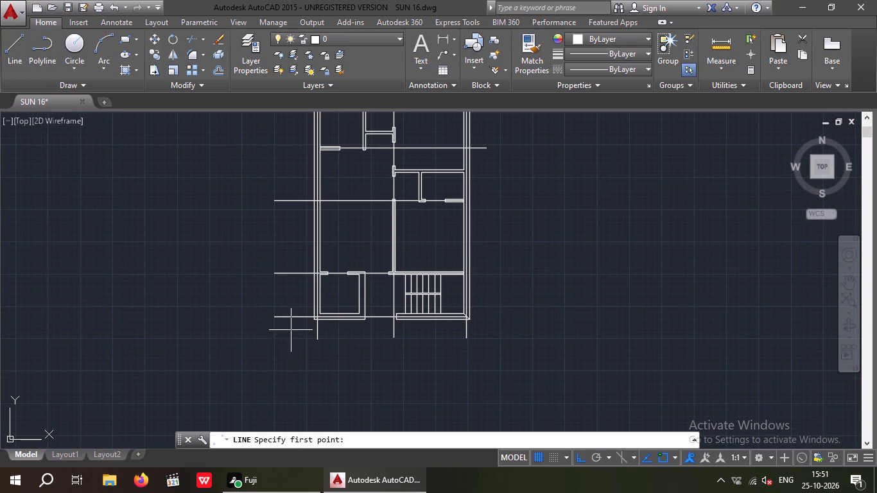
click(289, 327)
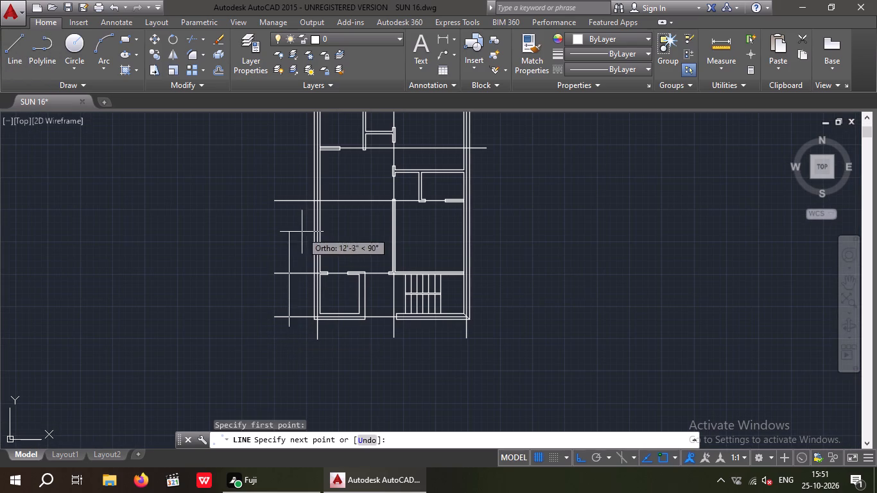
middle_drag(297, 243, 271, 370)
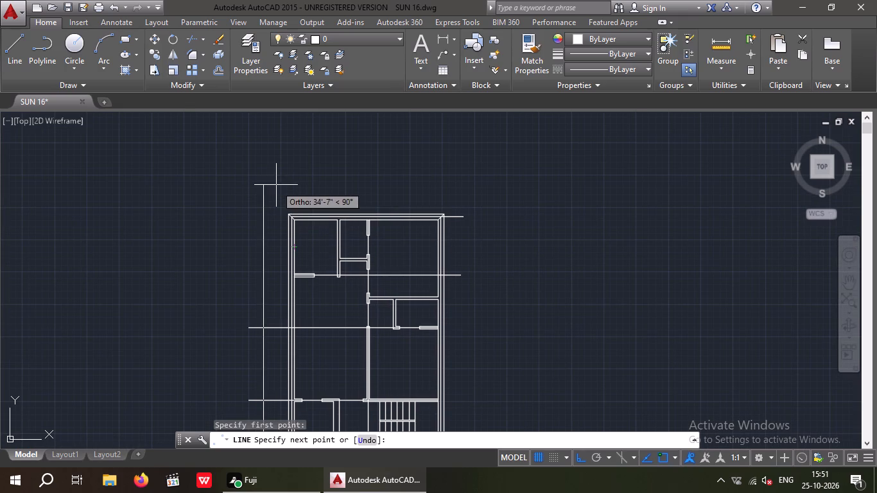
click(268, 192)
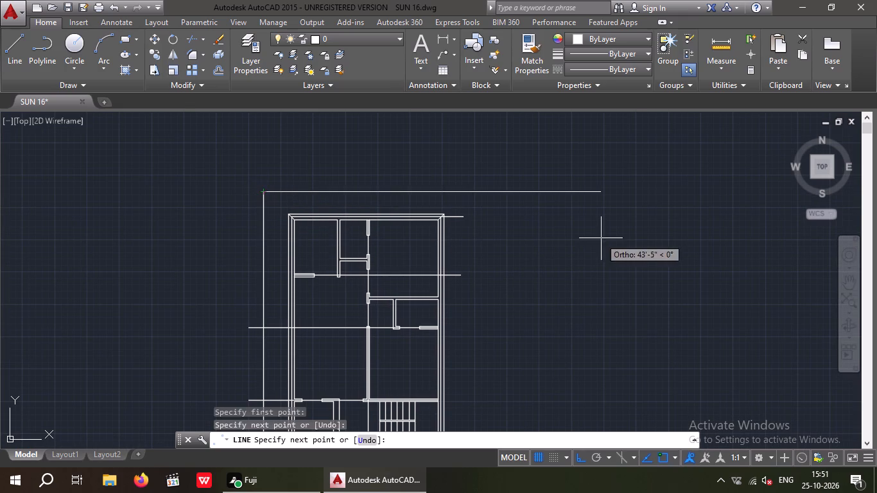
Continue the line across above the plan, down outside the right outer wall and back left below the plan, framing it on all sides.
drag(475, 193, 473, 207)
middle_drag(476, 270, 465, 200)
scroll(462, 199, down, 1)
scroll(467, 309, up, 2)
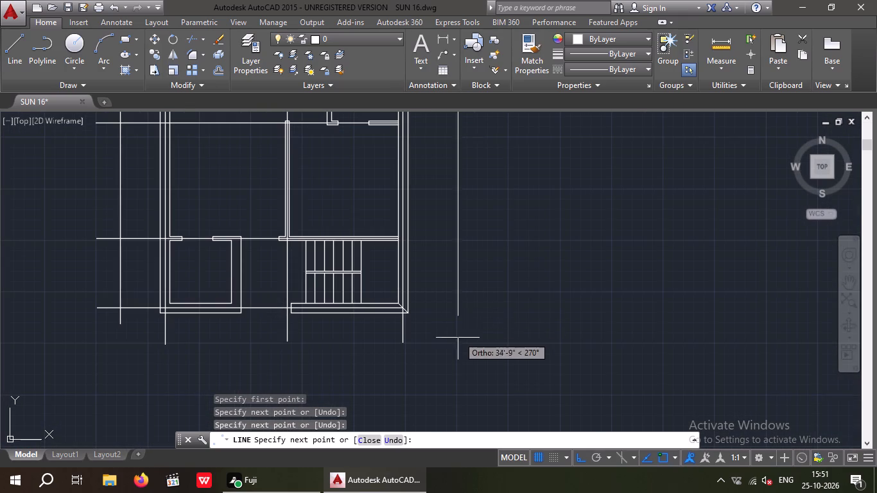
click(456, 345)
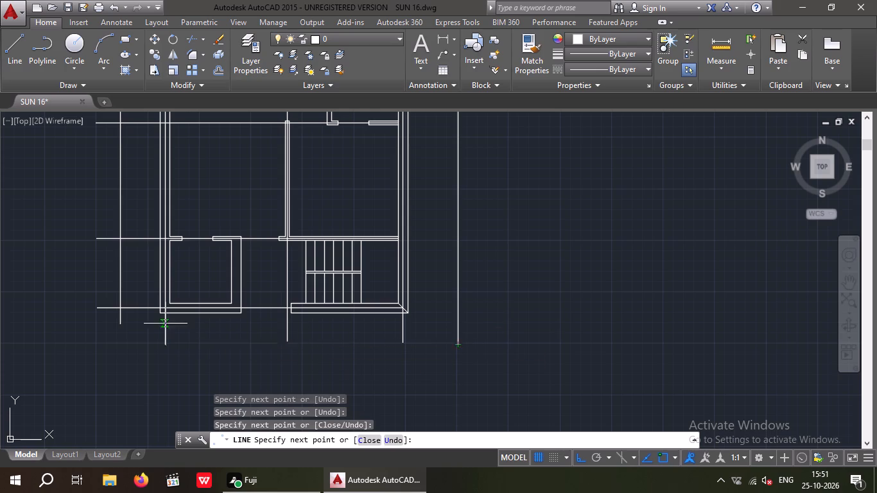
click(118, 341)
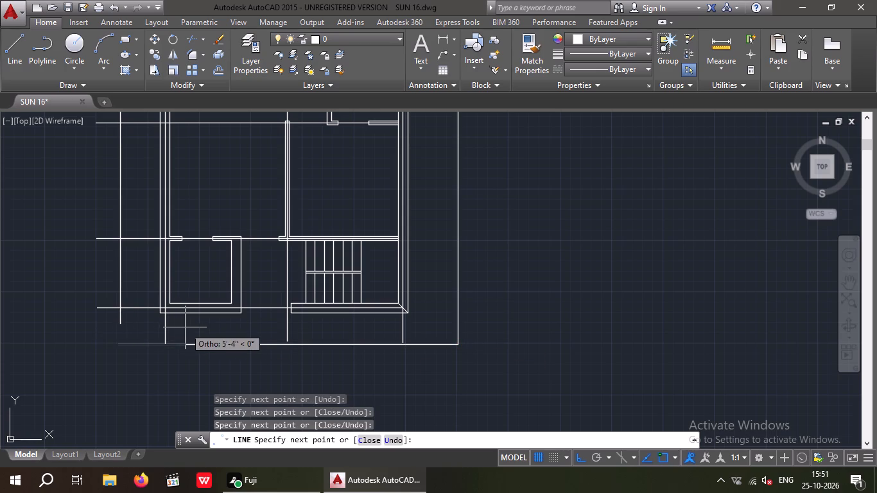
key(Escape)
key(Escape)
key(Escape)
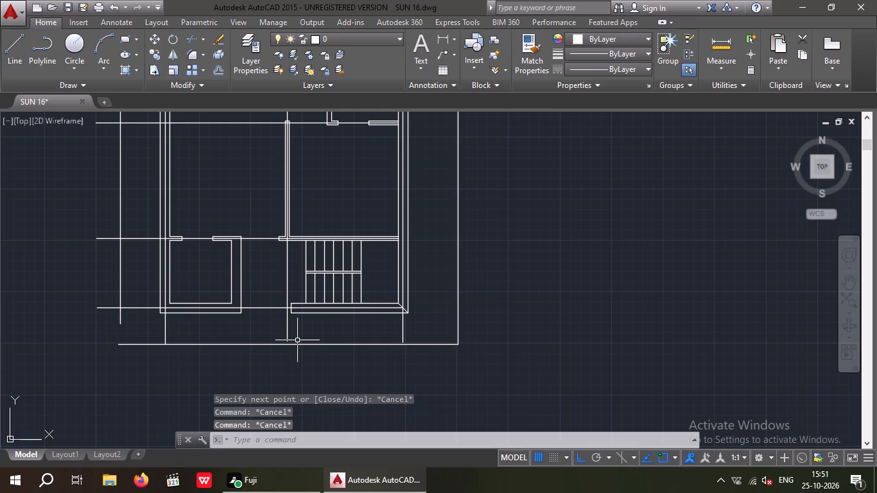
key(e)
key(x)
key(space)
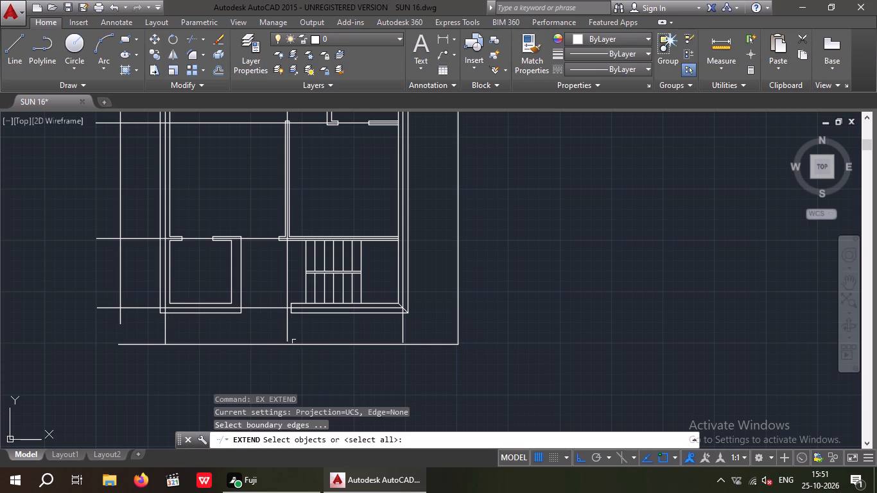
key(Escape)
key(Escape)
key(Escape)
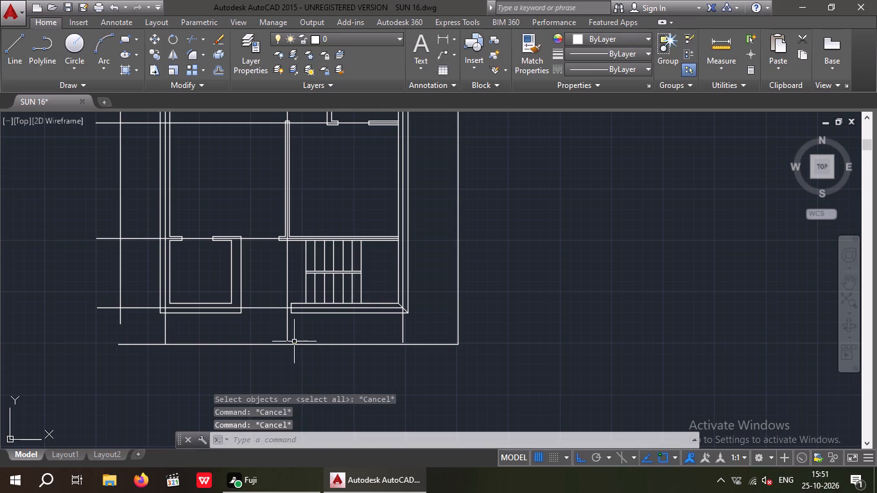
Extend the vertical wall centre lines down to the frame line below the plan, using all objects as boundary edges.
key(e)
key(x)
key(space)
key(space)
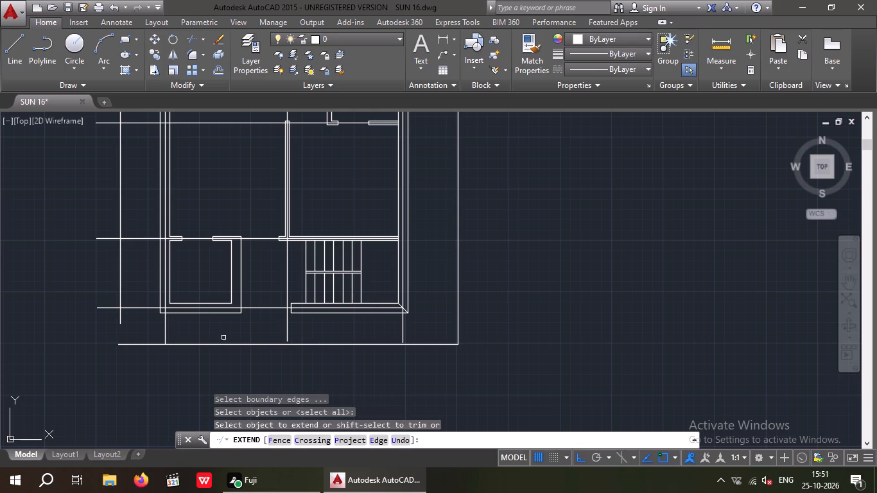
scroll(170, 329, up, 2)
click(157, 342)
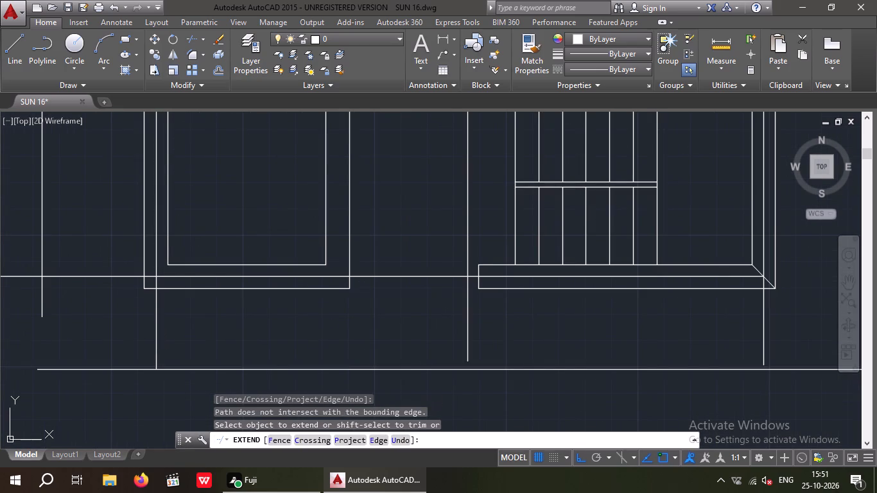
click(469, 342)
middle_drag(490, 341, 262, 311)
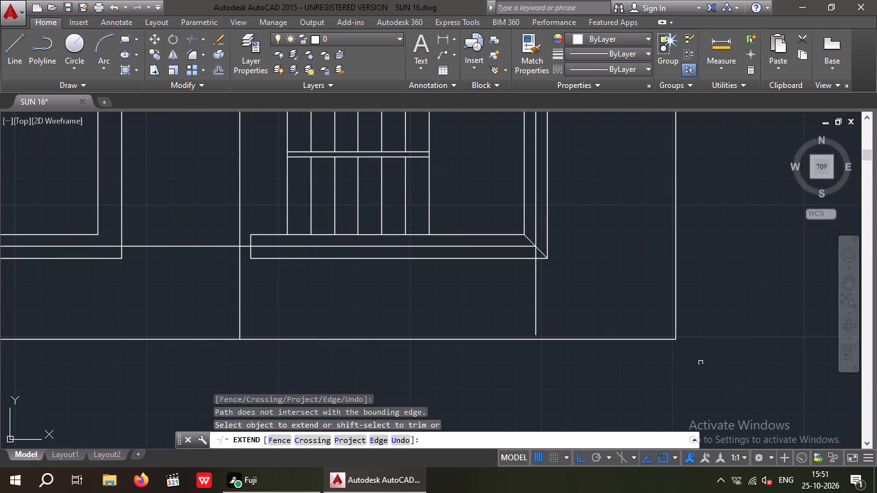
click(537, 307)
Extend the left, middle and right vertical centre lines up to the frame line above the plan.
scroll(564, 298, down, 3)
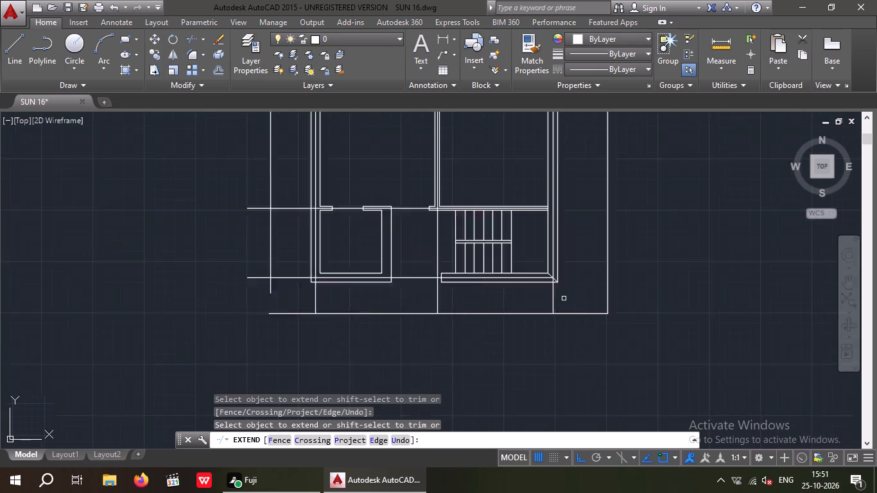
middle_drag(382, 343, 276, 444)
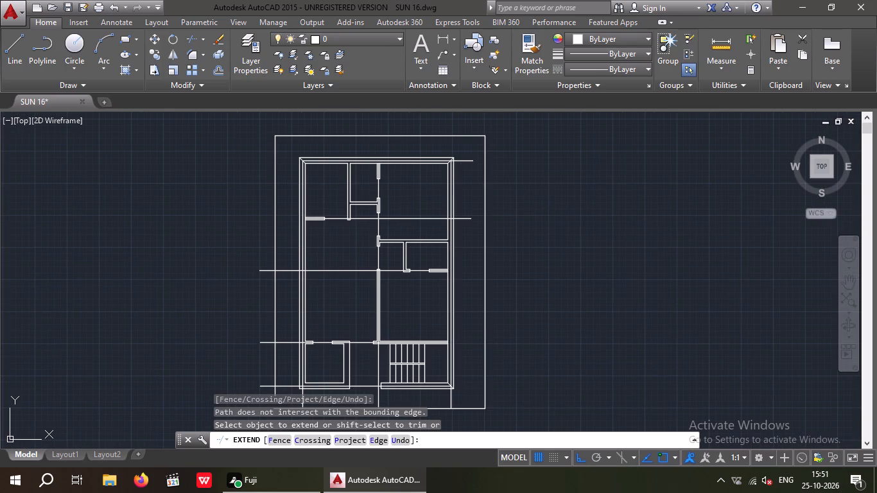
scroll(299, 146, up, 3)
click(306, 231)
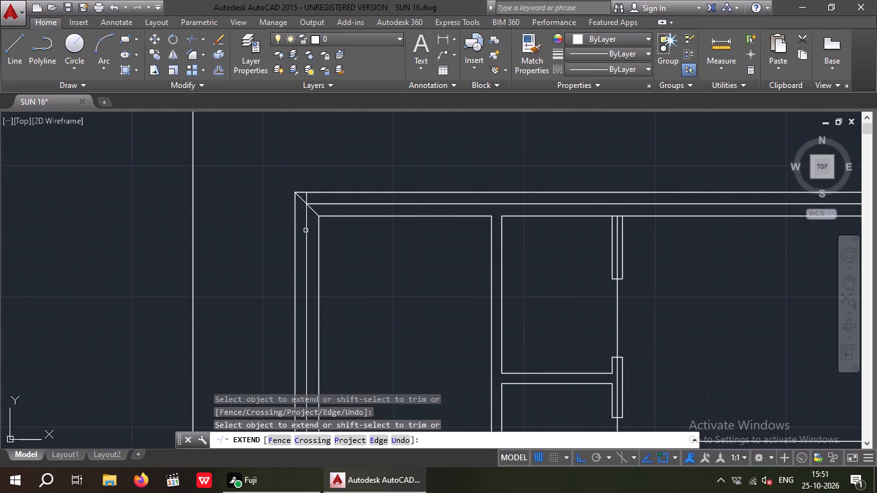
scroll(306, 228, down, 1)
click(306, 228)
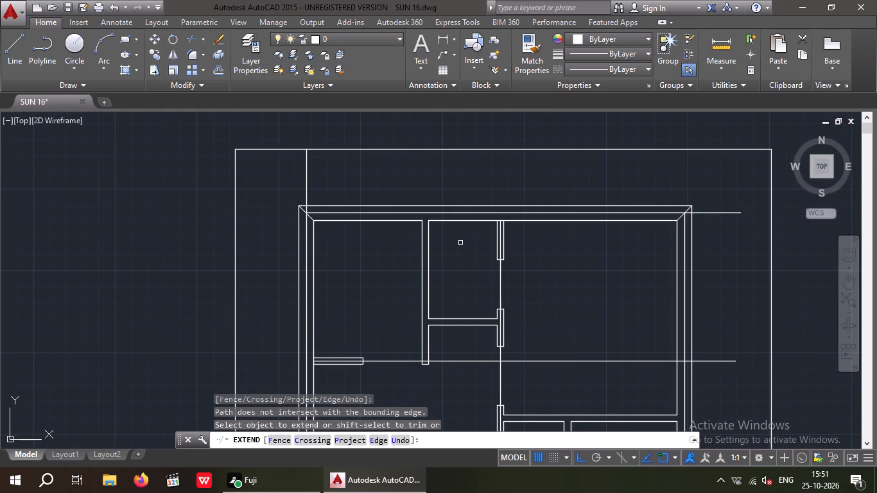
scroll(508, 240, up, 2)
click(491, 241)
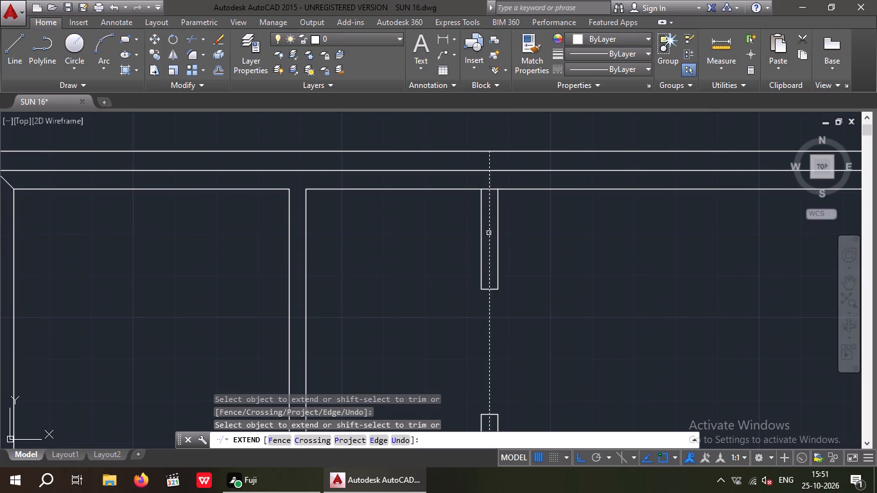
click(489, 233)
scroll(485, 233, down, 2)
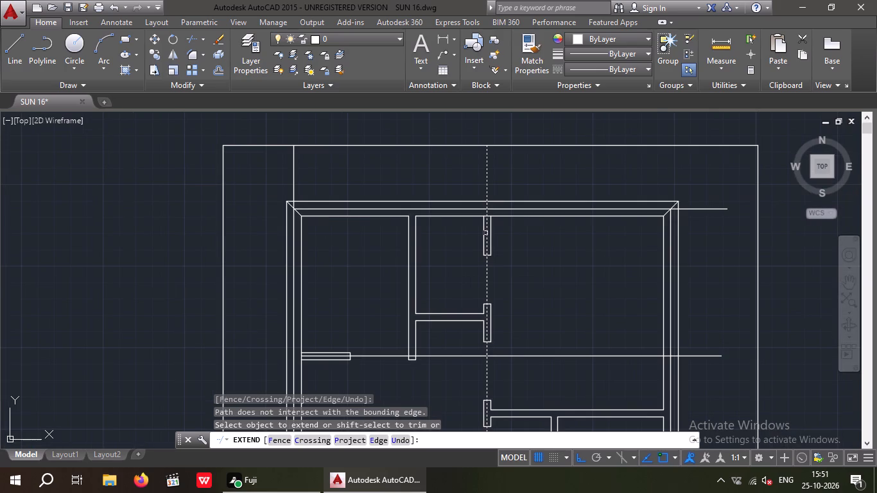
click(485, 233)
middle_drag(437, 251, 247, 251)
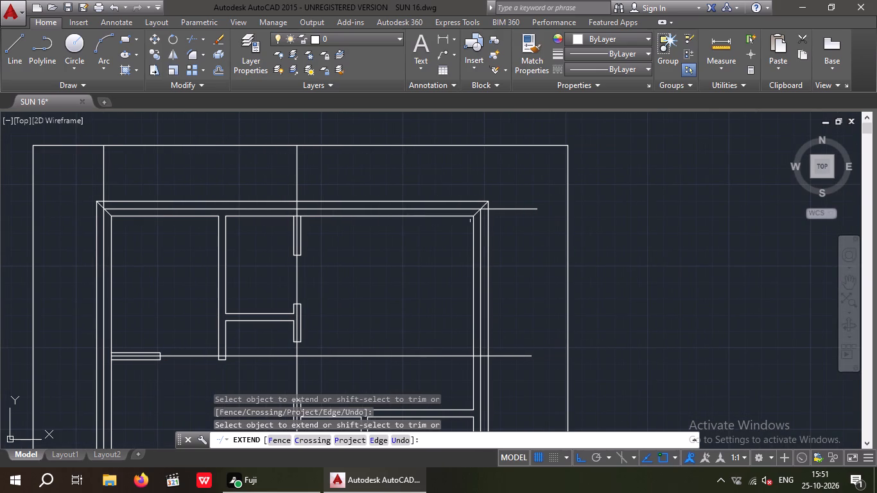
click(481, 218)
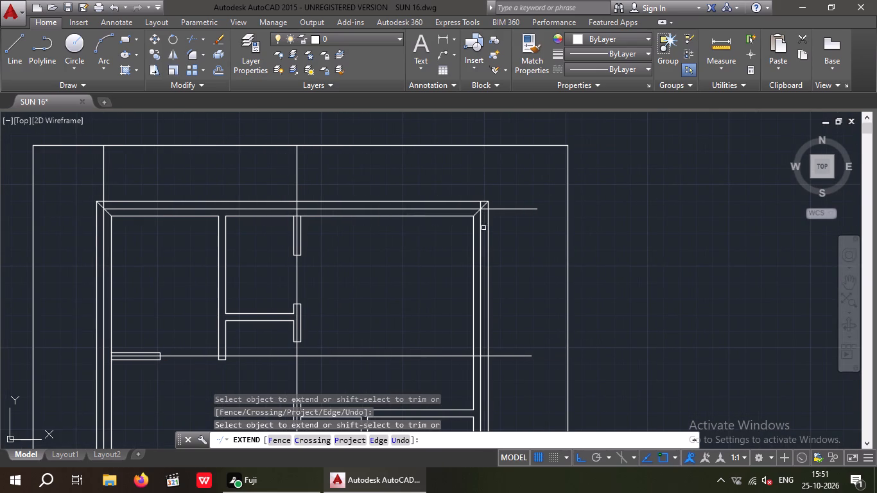
click(480, 232)
Extend the upper three horizontal centre lines rightward to the frame line outside the right outer wall.
scroll(478, 218, down, 2)
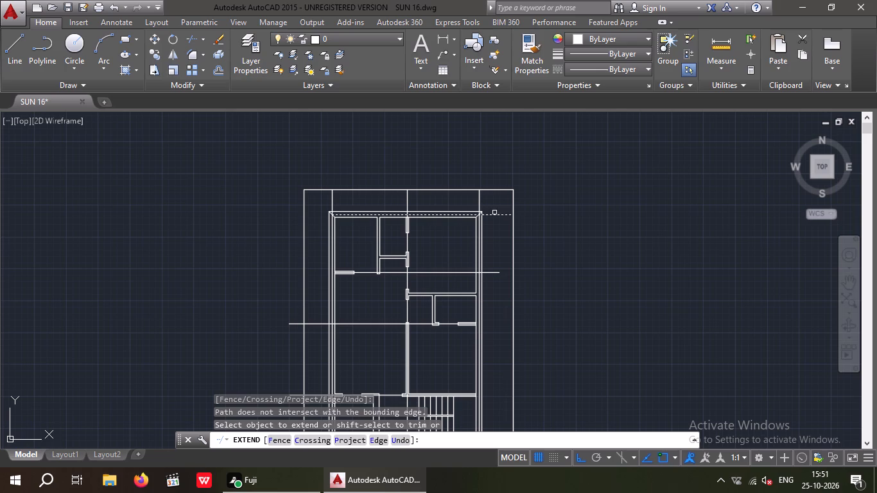
click(498, 214)
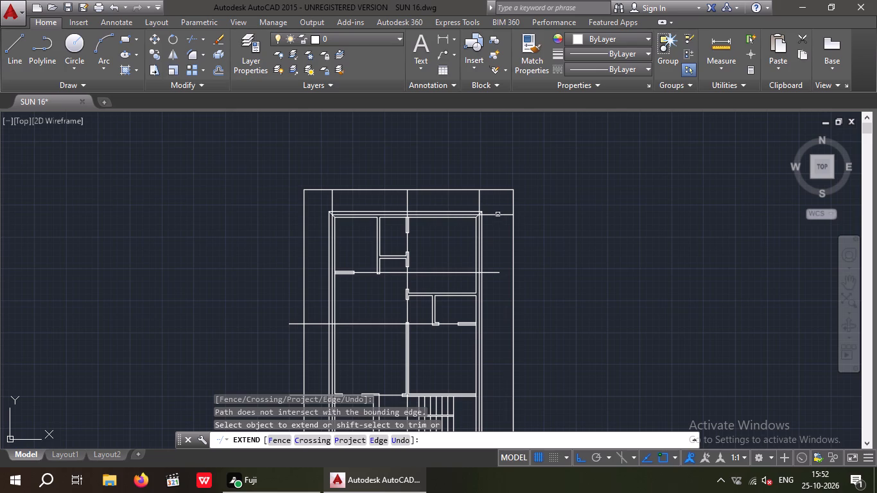
click(493, 271)
middle_drag(490, 252, 471, 207)
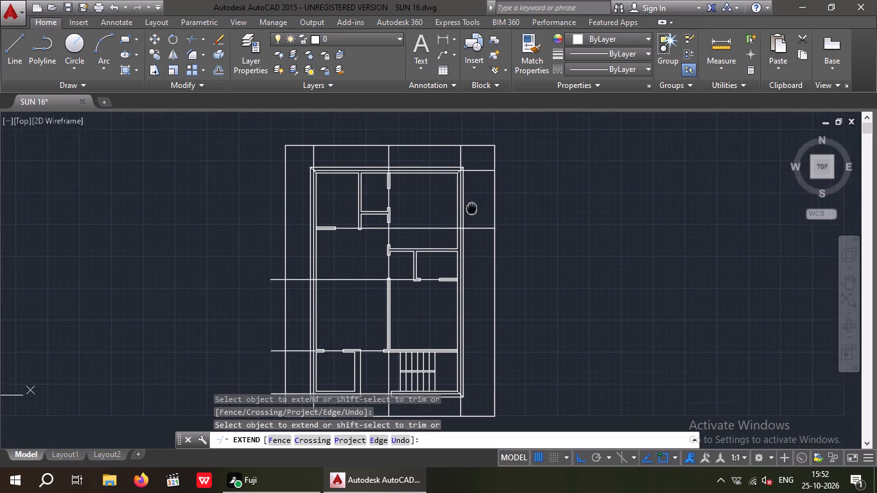
middle_drag(471, 207, 470, 205)
scroll(449, 293, up, 4)
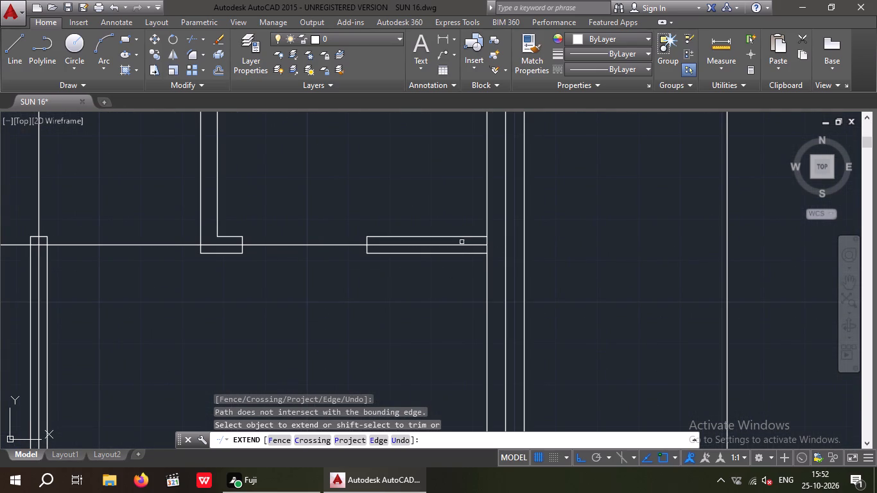
click(462, 244)
click(469, 246)
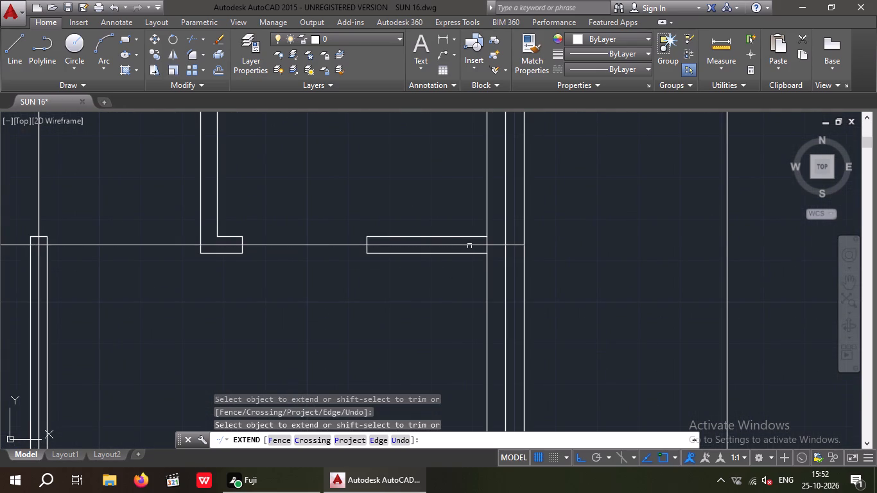
click(470, 244)
Extend the horizontal centre lines above the staircase and along the bottom wall rightward to the right frame line.
scroll(466, 246, down, 2)
middle_drag(428, 277, 413, 243)
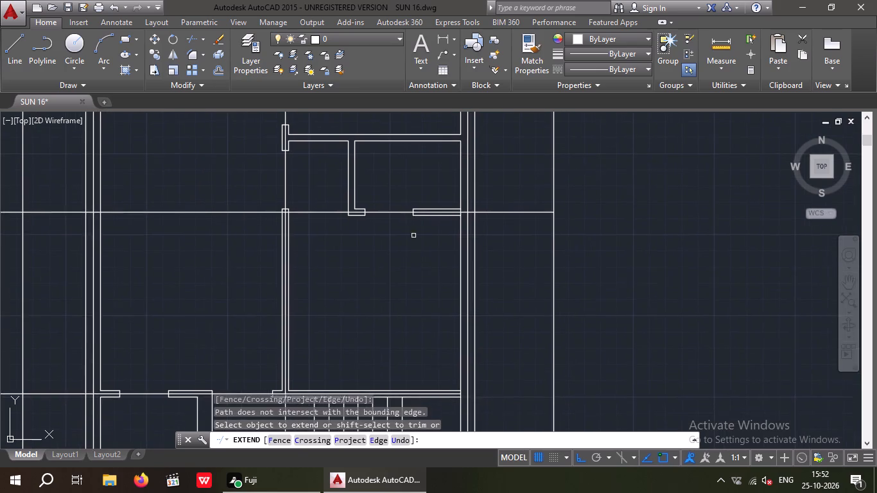
scroll(413, 236, down, 2)
scroll(430, 304, up, 4)
click(423, 267)
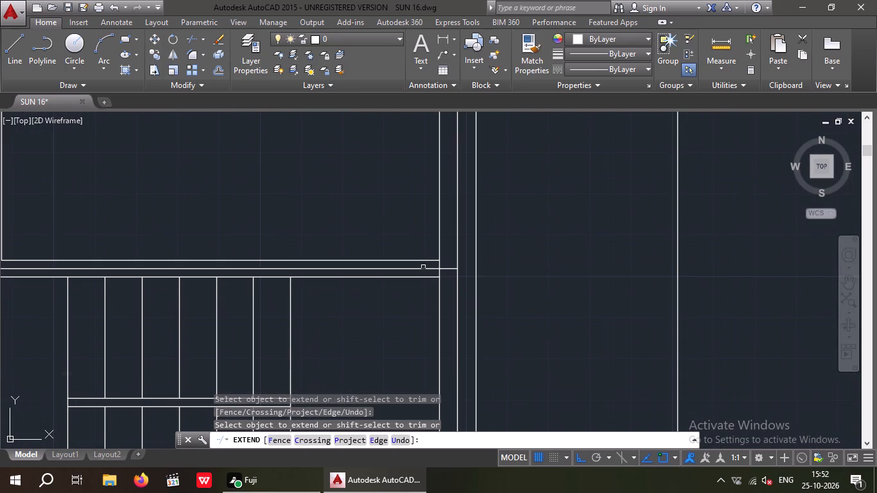
click(427, 268)
click(427, 268)
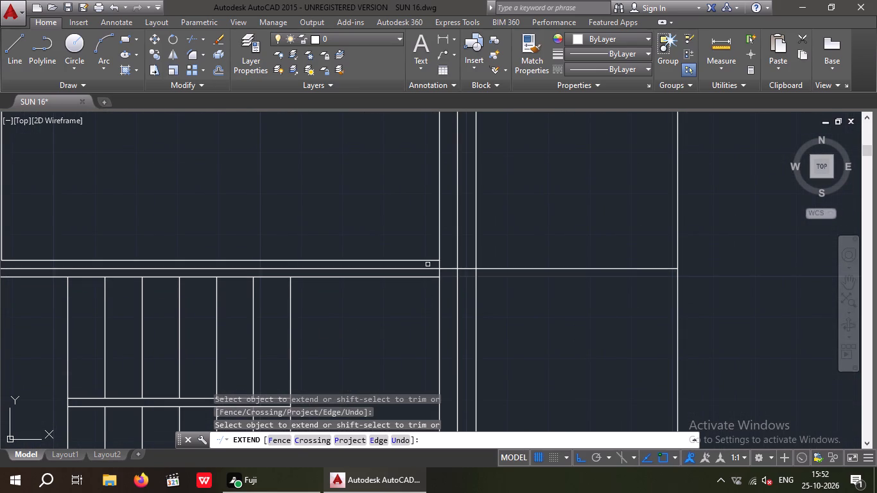
scroll(428, 264, down, 4)
scroll(433, 325, up, 3)
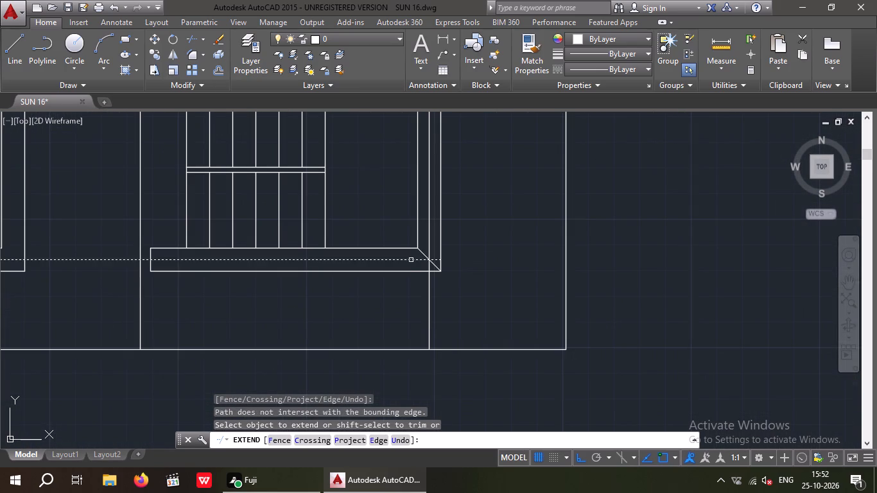
click(411, 260)
click(407, 261)
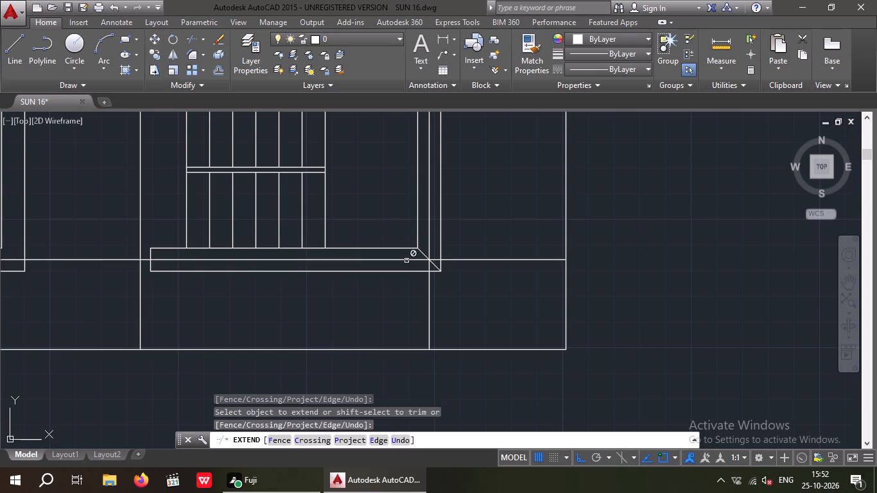
scroll(406, 261, down, 3)
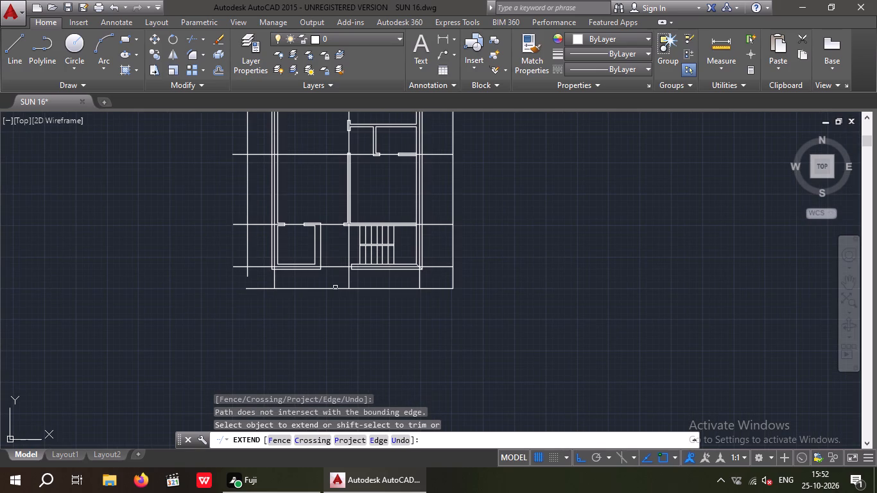
Extend the top-wall centre line and the horizontal centre line below it leftward to the left frame line.
scroll(236, 306, down, 1)
middle_drag(229, 348, 229, 394)
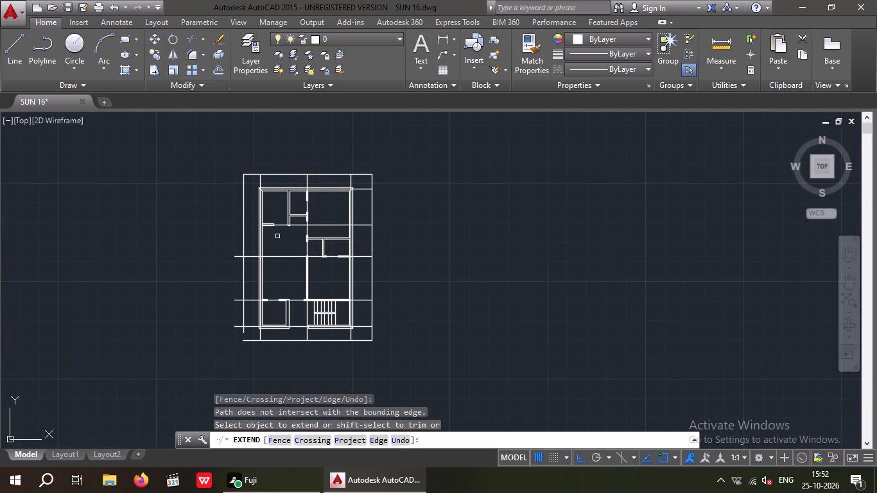
scroll(269, 217, up, 4)
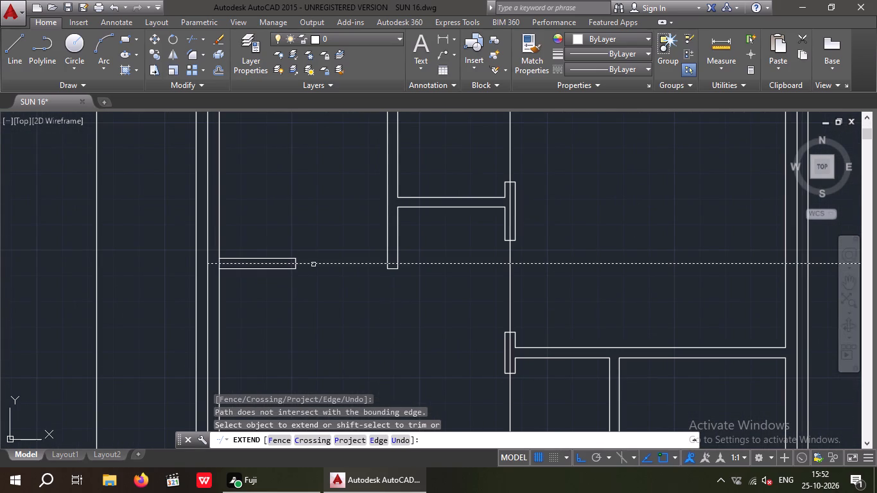
click(313, 264)
click(313, 262)
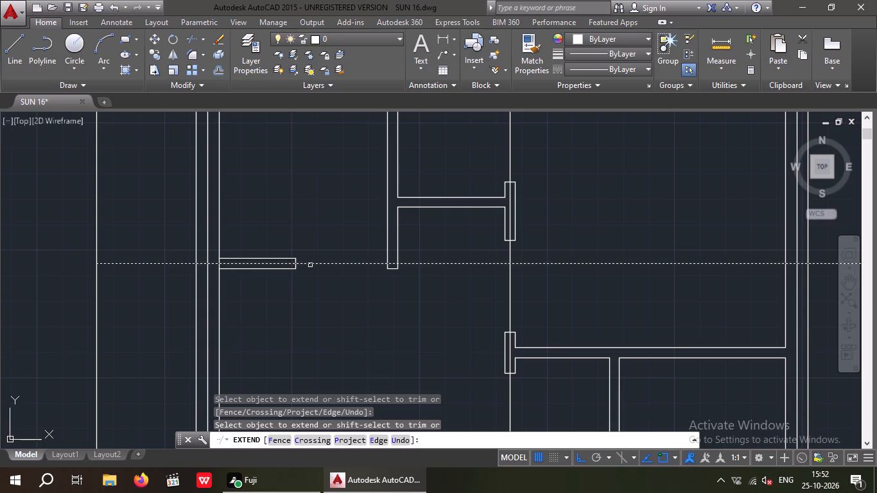
click(309, 265)
scroll(315, 227, down, 2)
scroll(276, 144, up, 3)
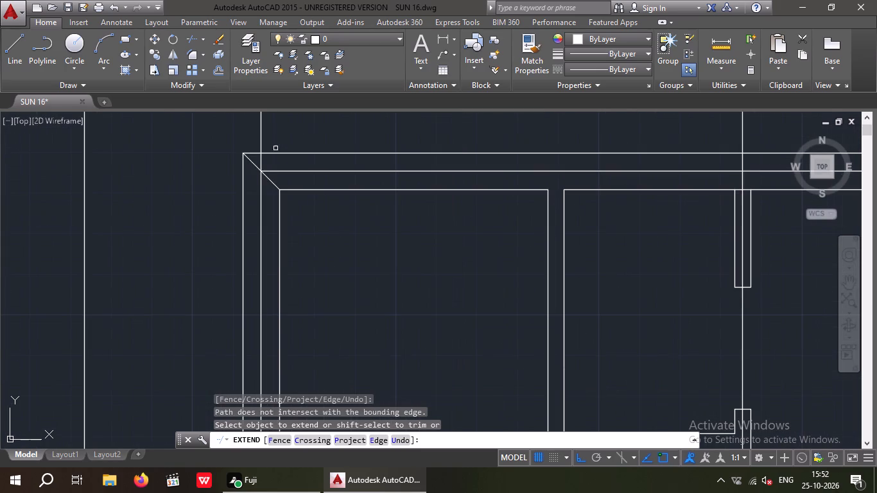
click(276, 172)
click(273, 173)
scroll(272, 177, down, 3)
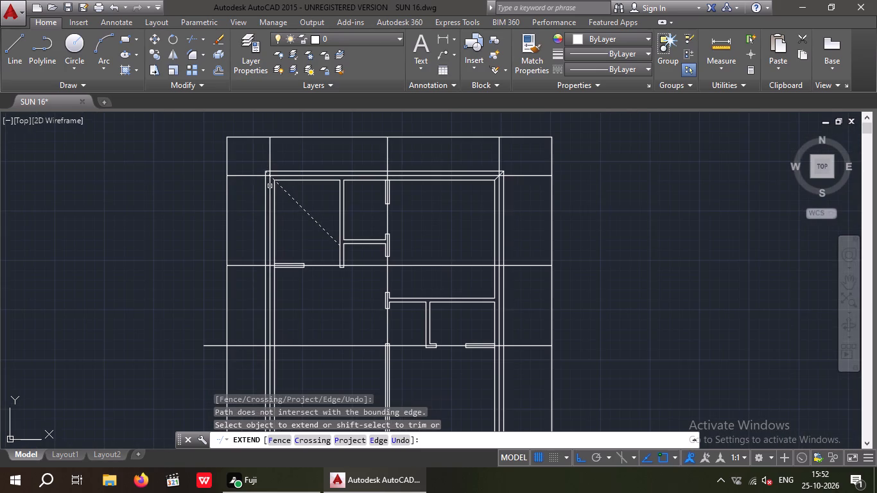
key(Escape)
key(Escape)
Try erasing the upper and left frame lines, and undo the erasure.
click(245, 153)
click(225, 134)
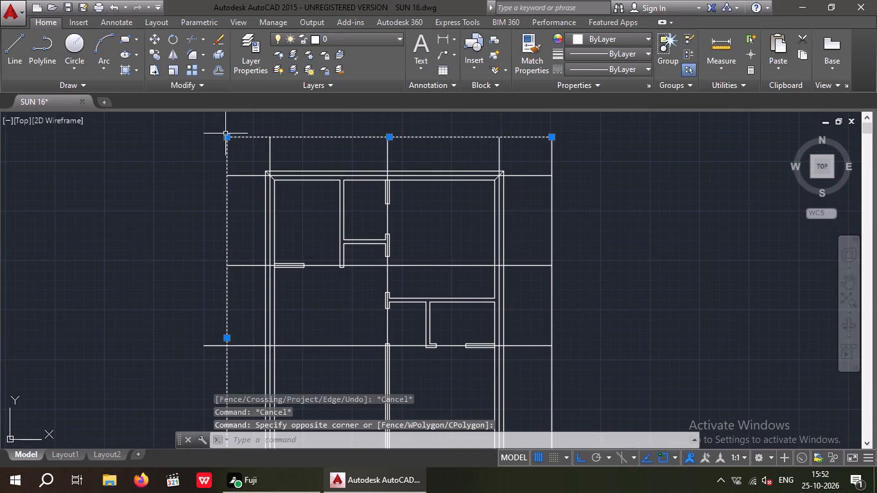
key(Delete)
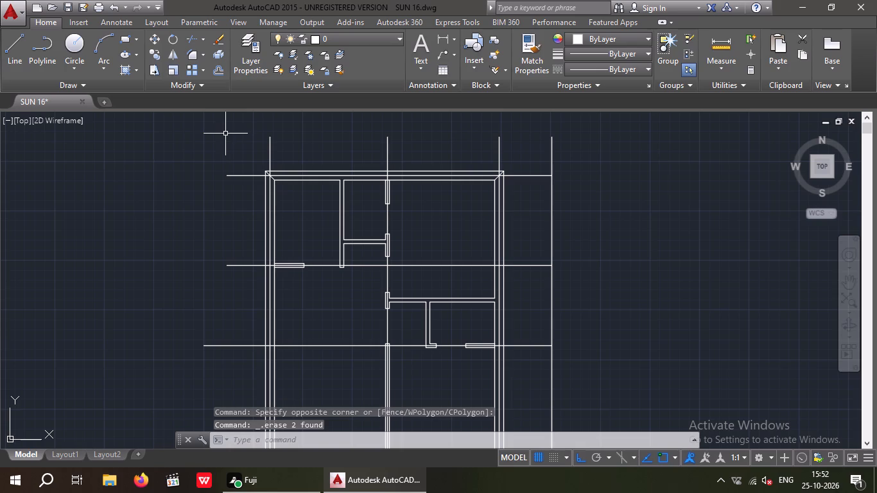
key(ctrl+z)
Trim the lower three horizontal centre lines where they overhang the left frame line, using all objects as cutting edges.
scroll(219, 185, down, 3)
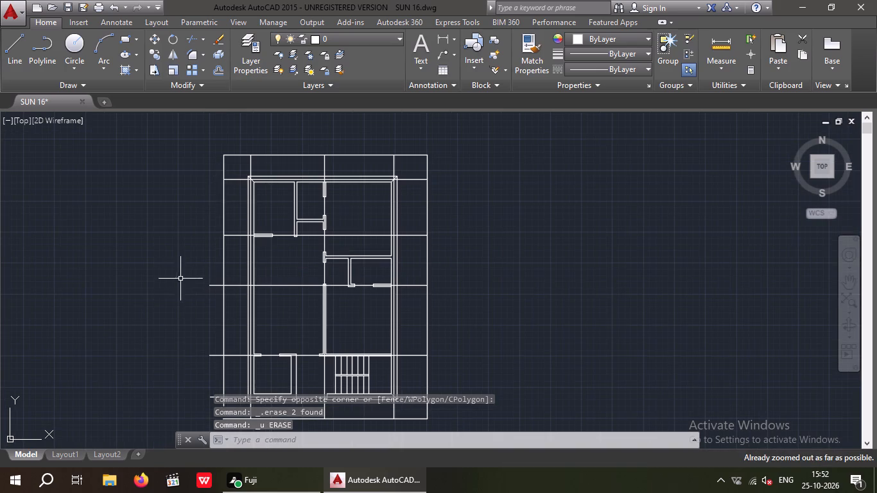
middle_drag(180, 275, 204, 209)
key(Escape)
key(Escape)
key(t)
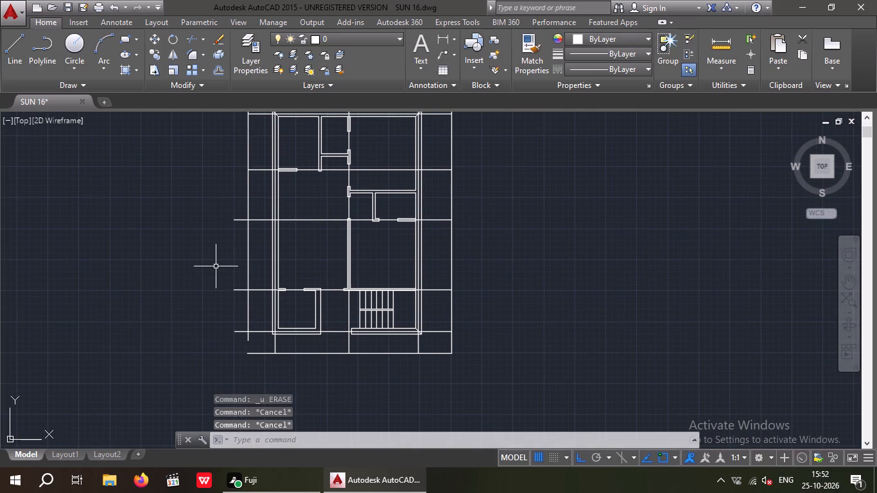
key(r)
key(space)
key(space)
drag(236, 343, 236, 347)
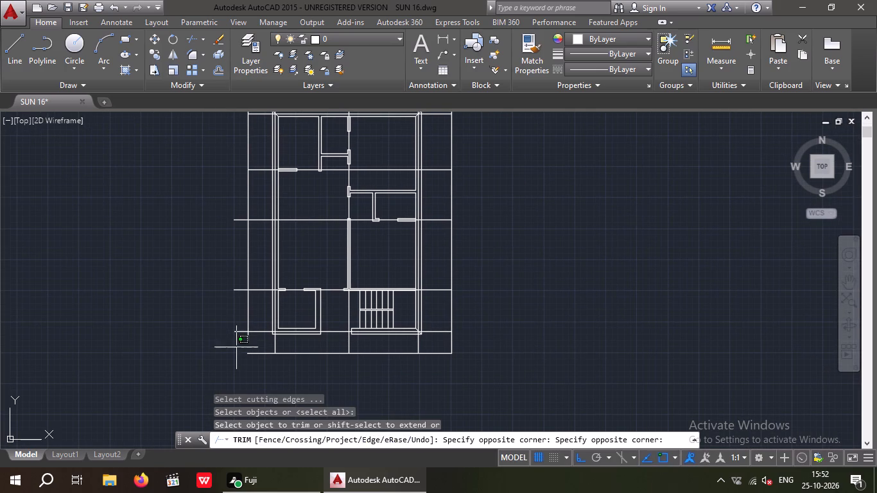
drag(236, 347, 236, 334)
click(234, 206)
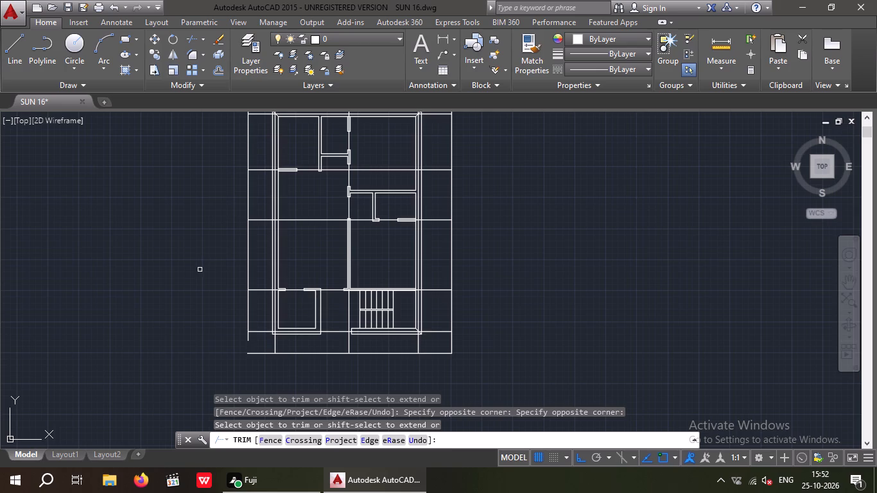
middle_drag(196, 279, 169, 344)
key(Escape)
Erase the four frame lines around the plan, keeping the wall centre lines.
scroll(221, 159, up, 1)
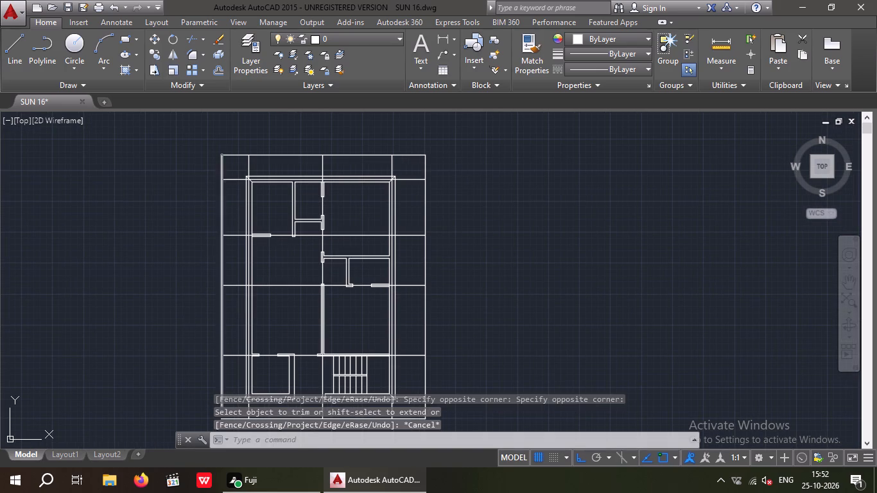
scroll(221, 159, up, 2)
drag(242, 175, 228, 166)
click(210, 130)
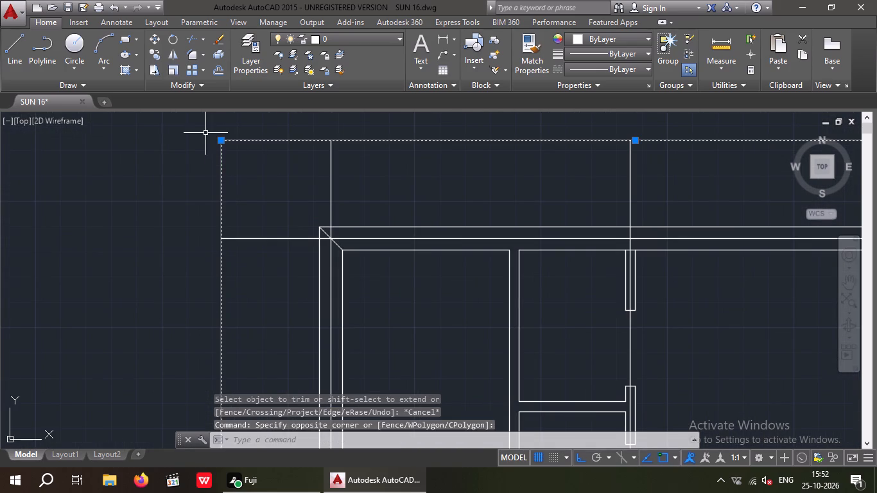
key(Delete)
scroll(196, 155, down, 4)
middle_drag(315, 238, 284, 141)
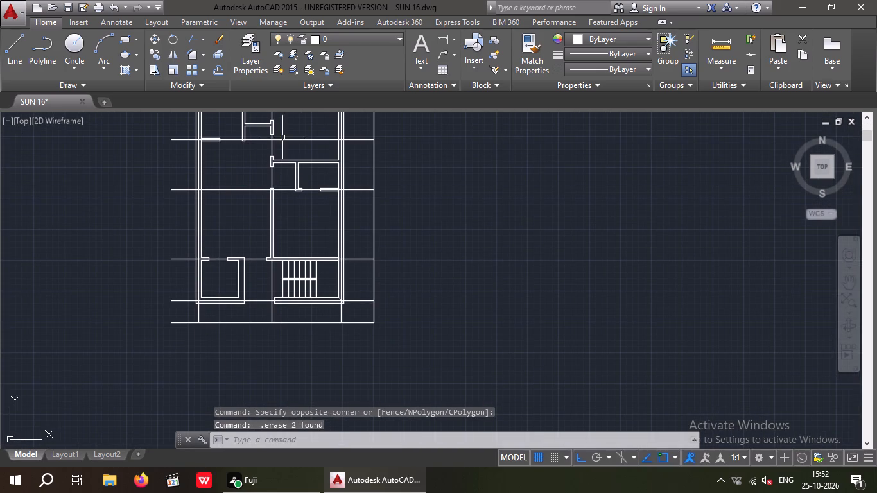
scroll(378, 333, up, 3)
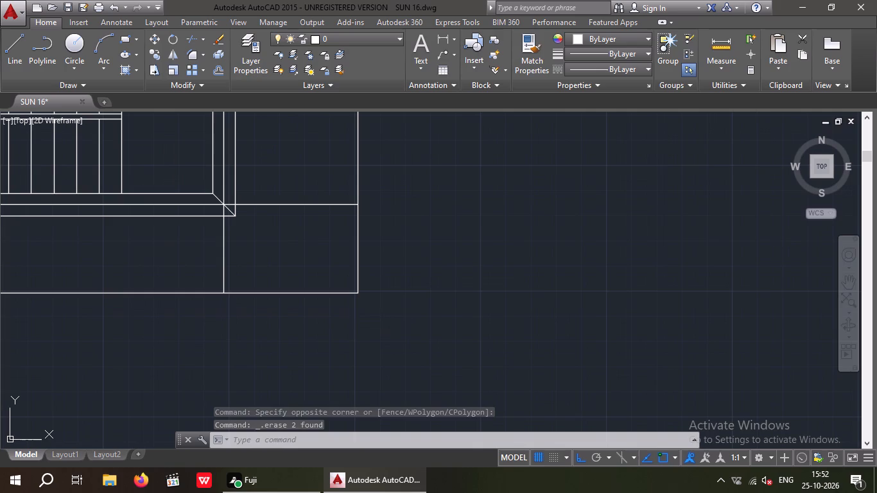
scroll(368, 310, up, 2)
drag(377, 316, 356, 301)
click(324, 246)
key(Delete)
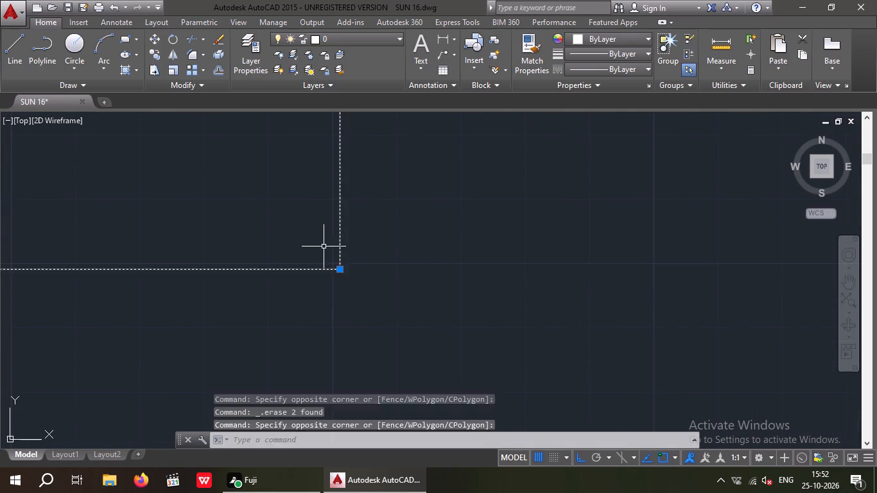
Erase the short end line where the wall above the staircase meets the right outer wall.
scroll(345, 267, down, 4)
middle_drag(335, 291, 428, 335)
scroll(436, 342, down, 2)
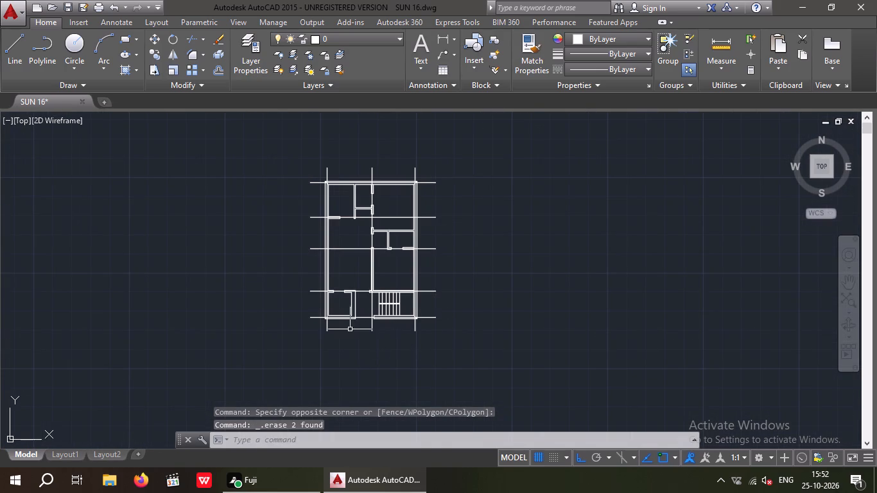
scroll(416, 316, up, 4)
scroll(383, 185, up, 1)
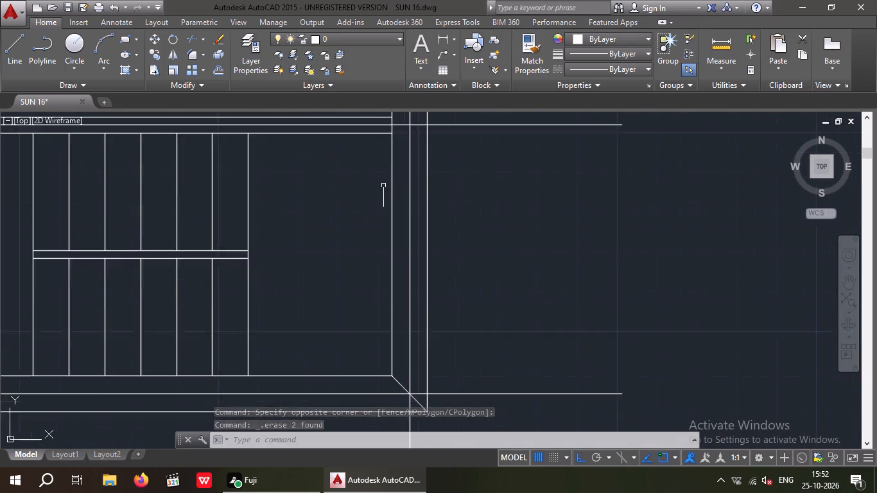
middle_drag(382, 200, 359, 311)
scroll(365, 231, up, 4)
drag(414, 218, 364, 228)
click(360, 229)
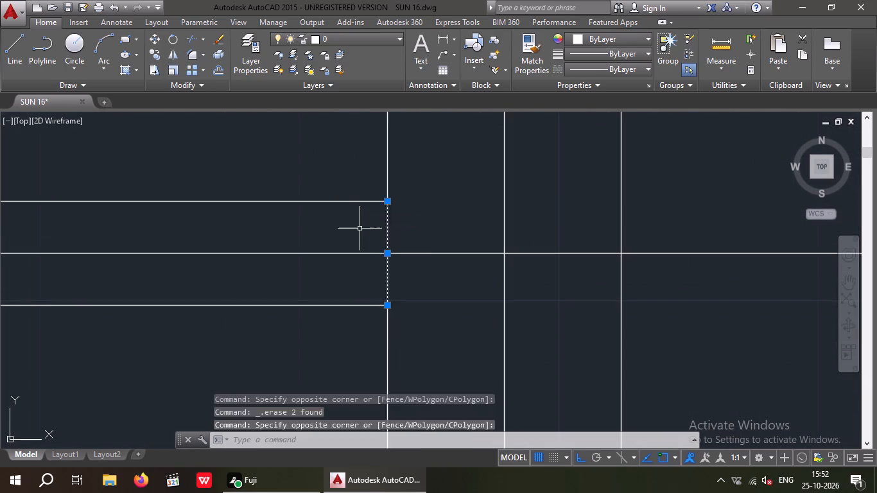
key(Delete)
Erase the short end line where the wall stub below the small right-hand room meets the right outer wall.
scroll(356, 236, down, 4)
middle_drag(315, 215, 378, 360)
scroll(370, 322, down, 4)
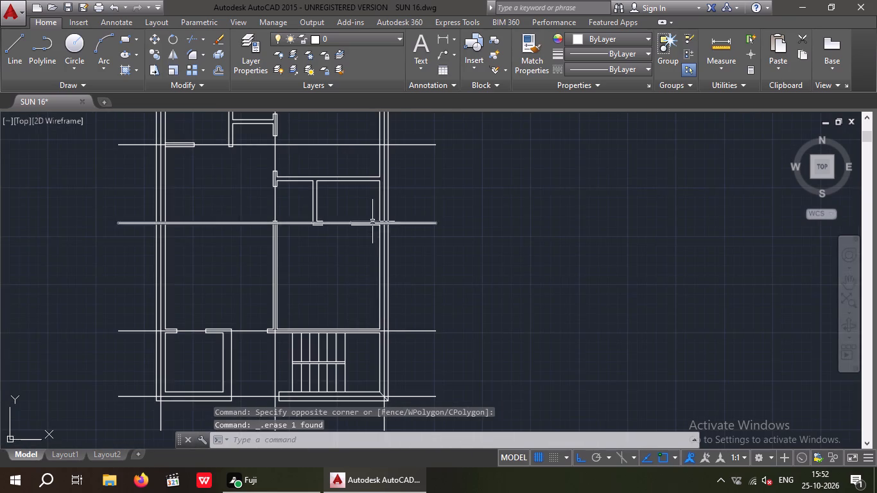
scroll(372, 221, up, 9)
drag(592, 221, 531, 257)
click(528, 258)
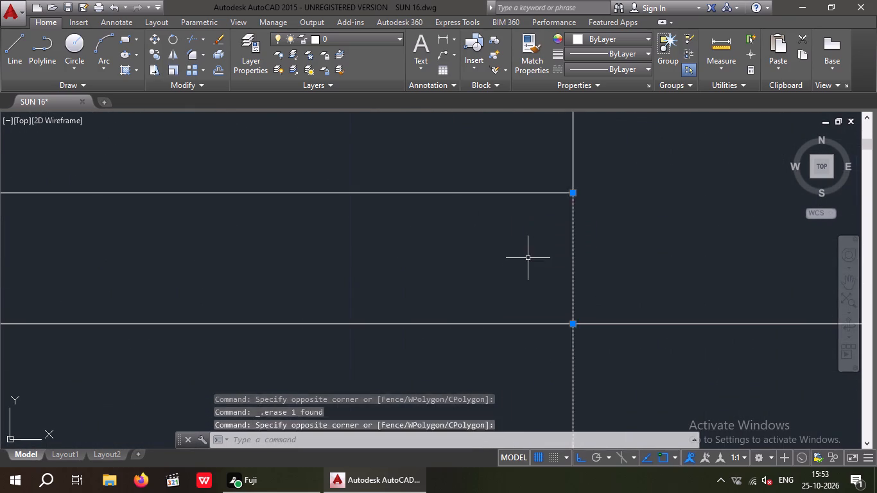
key(Delete)
Erase the short end line where the wall stub below the upper-left room meets the left outer wall.
scroll(503, 265, down, 4)
scroll(385, 257, down, 3)
middle_drag(297, 223, 591, 272)
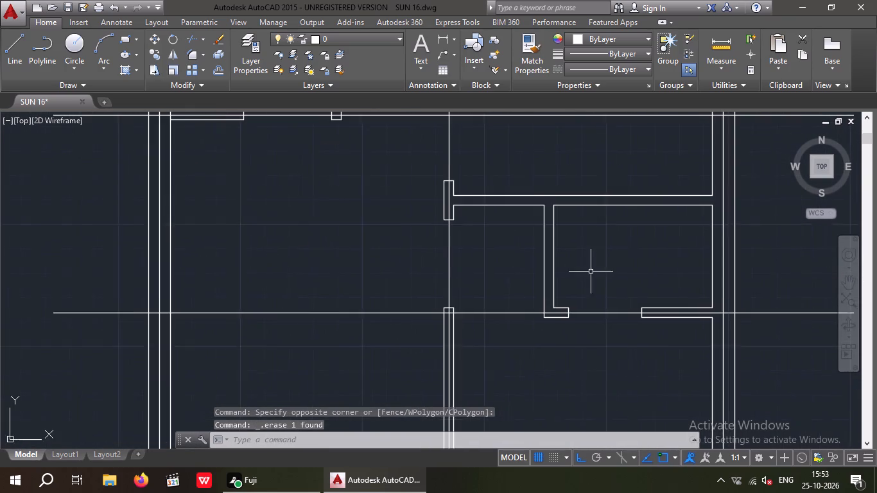
scroll(585, 272, down, 2)
scroll(419, 195, up, 5)
scroll(470, 336, up, 4)
drag(470, 300, 365, 324)
click(356, 325)
key(Delete)
scroll(334, 243, down, 9)
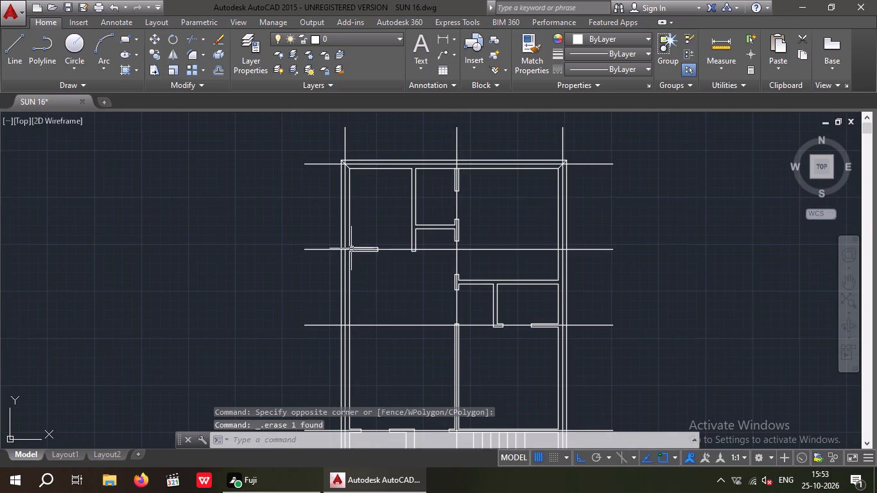
middle_drag(403, 296, 328, 262)
scroll(349, 261, down, 1)
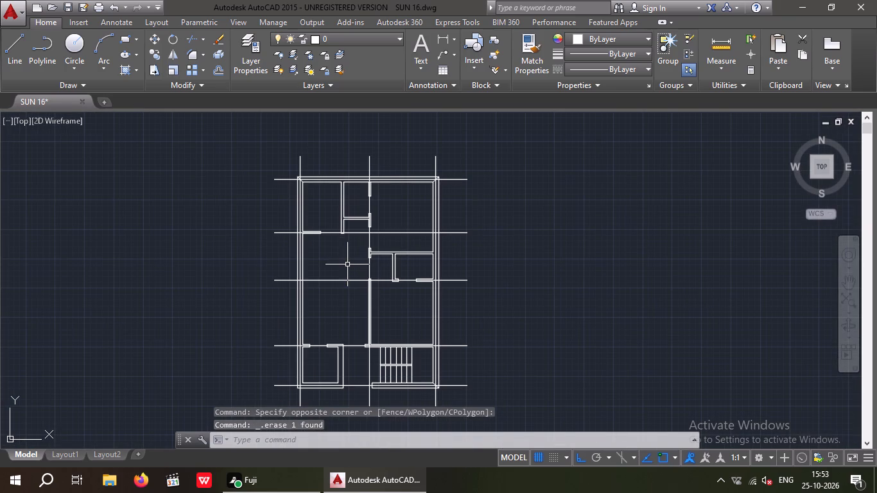
key(Escape)
key(Escape)
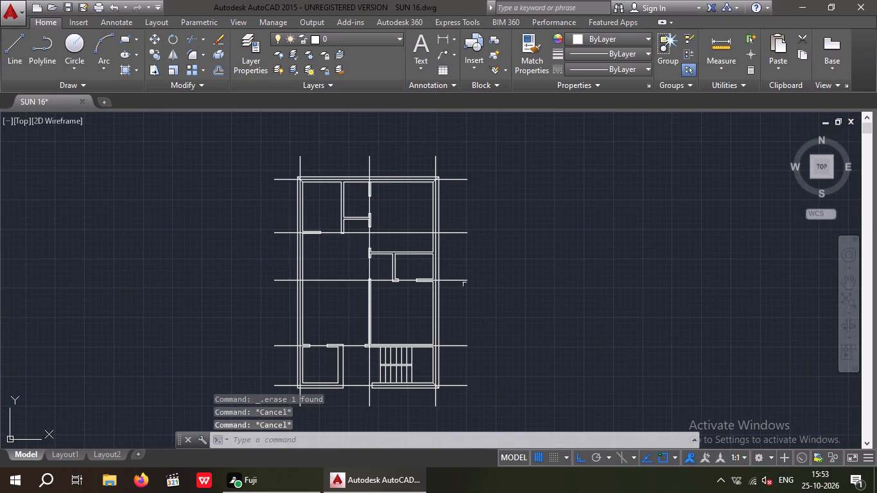
Draw a 9" by 9" square with lines in the empty area to the right of the plan.
middle_drag(473, 266, 222, 306)
key(l)
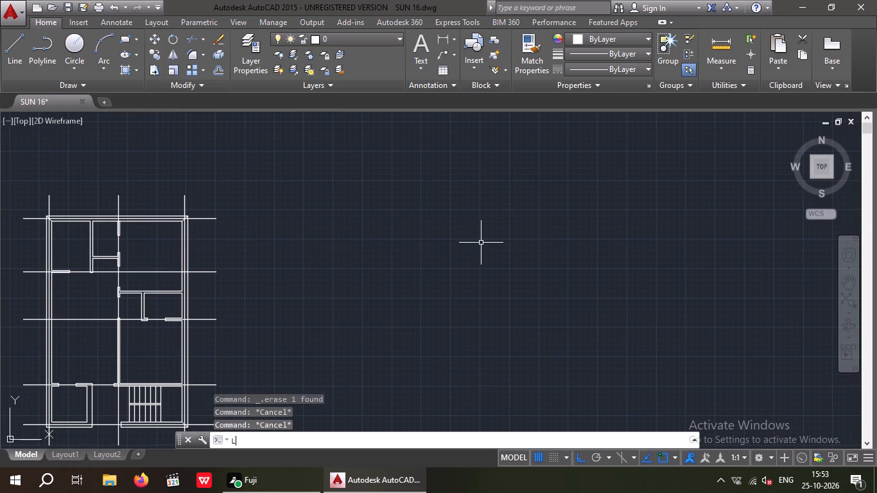
key(space)
scroll(426, 208, up, 2)
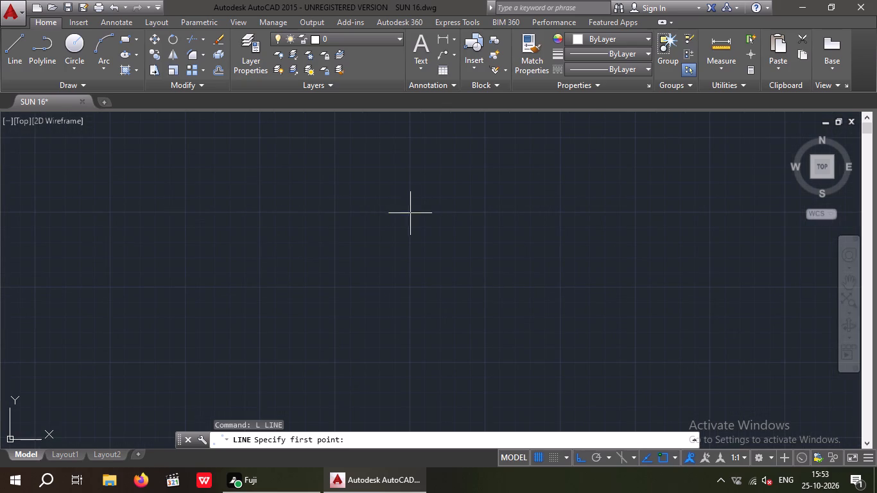
click(412, 212)
key(9)
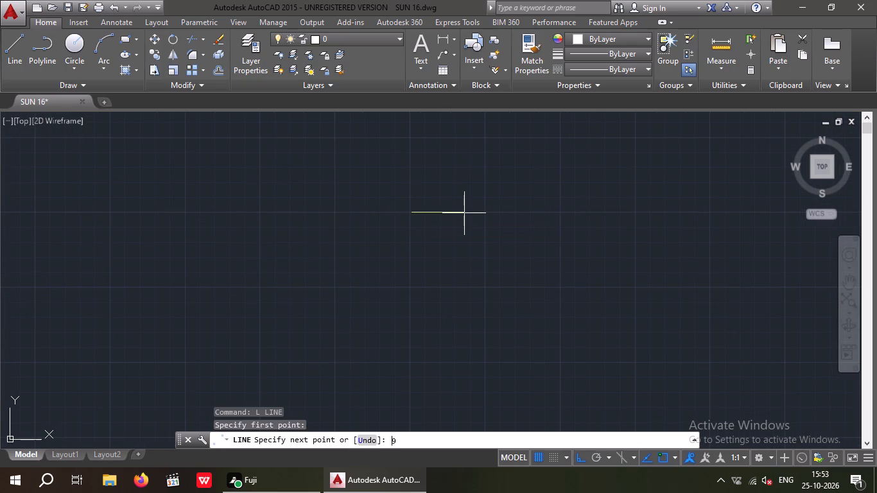
key(shift+quotedbl)
key(Return)
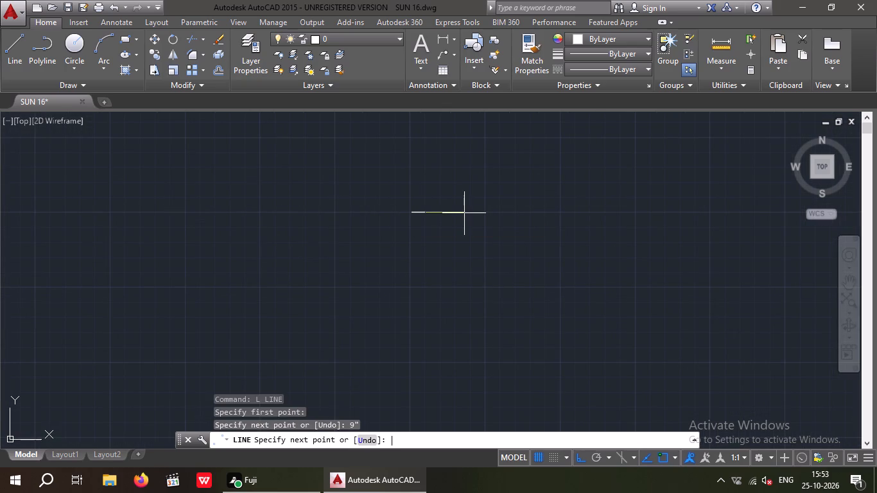
key(9)
key(shift+quotedbl)
key(Return)
key(BackSpace)
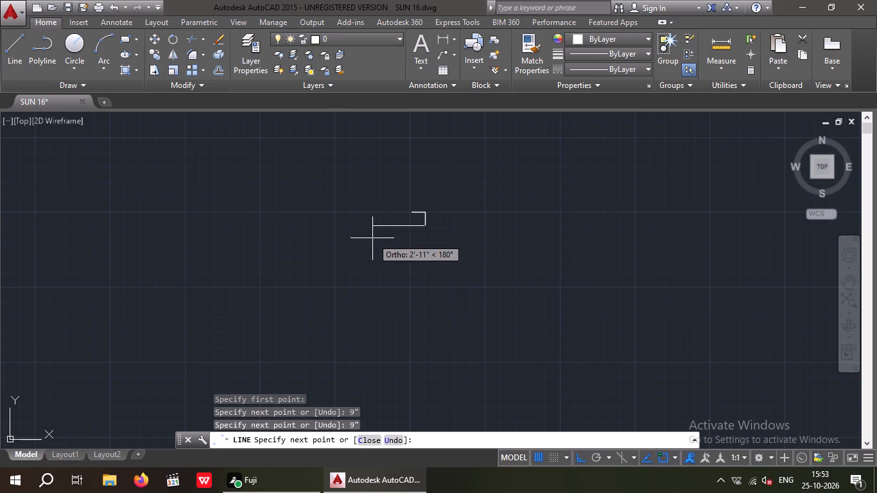
key(9)
key(shift+quotedbl)
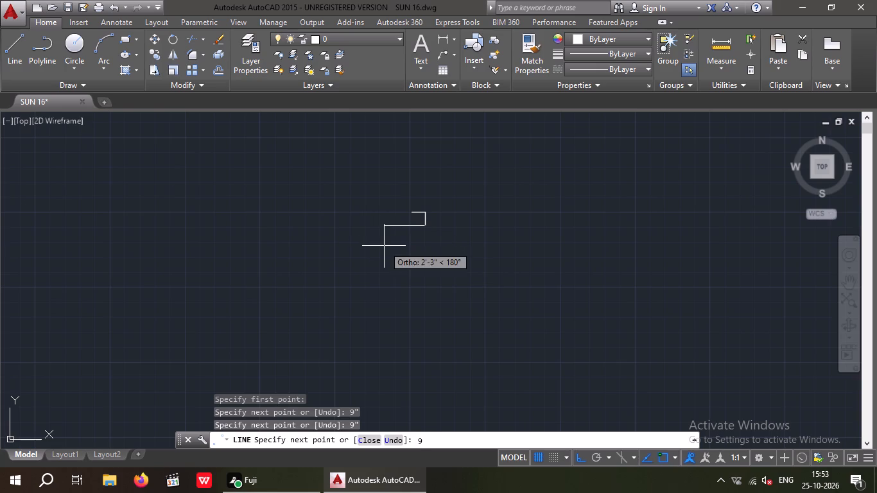
key(Return)
scroll(428, 215, up, 4)
click(313, 200)
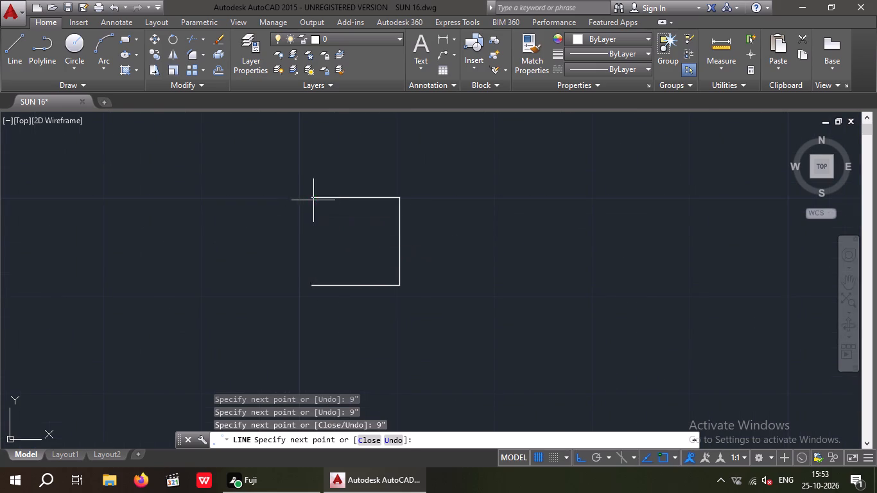
key(space)
Complete the 9" square and draw its vertical and horizontal centre lines between the midpoints of opposite sides.
key(space)
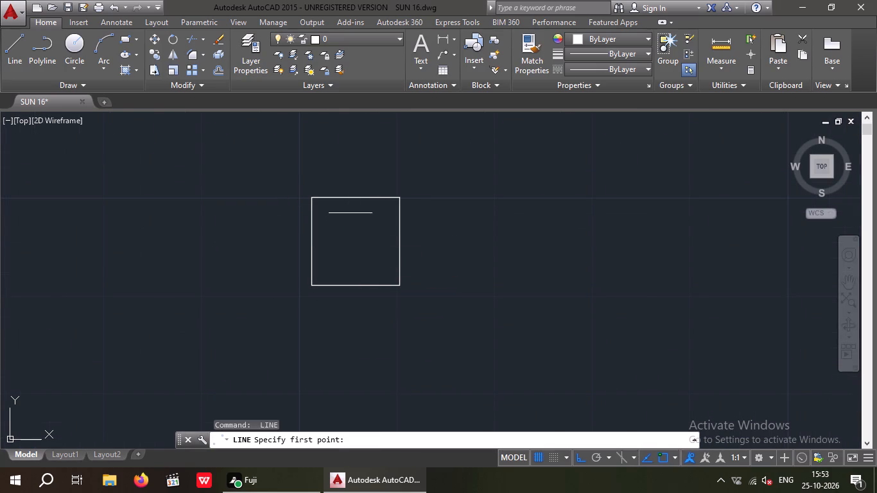
drag(352, 195, 351, 205)
scroll(347, 283, up, 2)
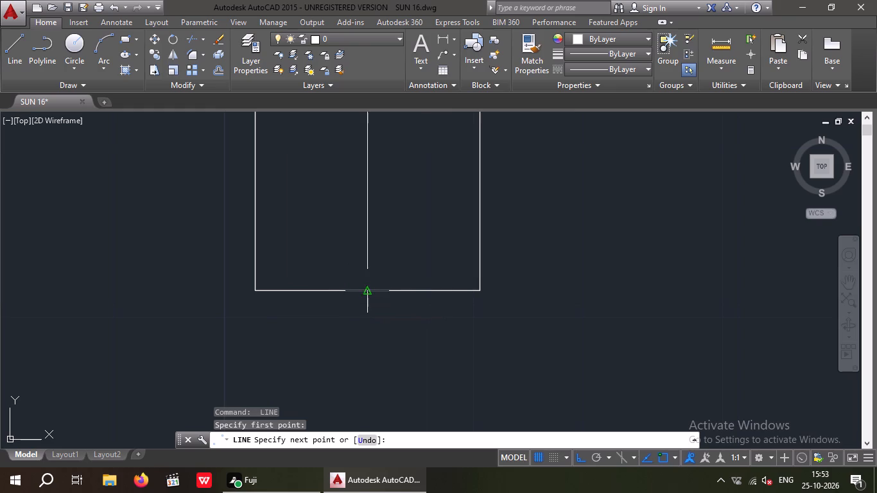
click(365, 290)
key(space)
middle_drag(325, 218, 329, 321)
key(space)
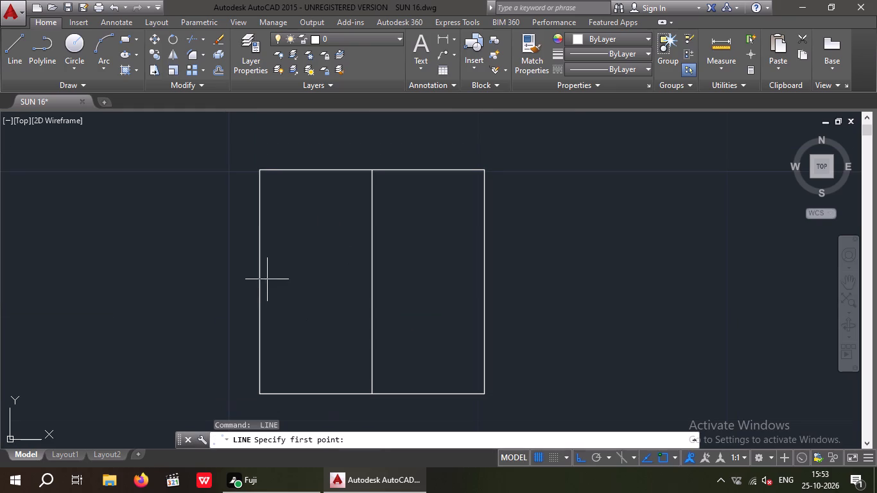
drag(259, 282, 282, 285)
click(486, 284)
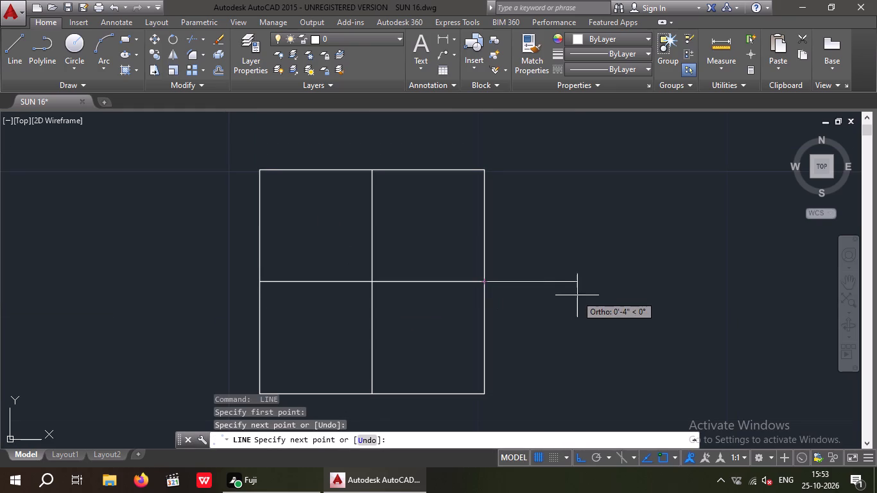
key(Escape)
scroll(559, 256, down, 4)
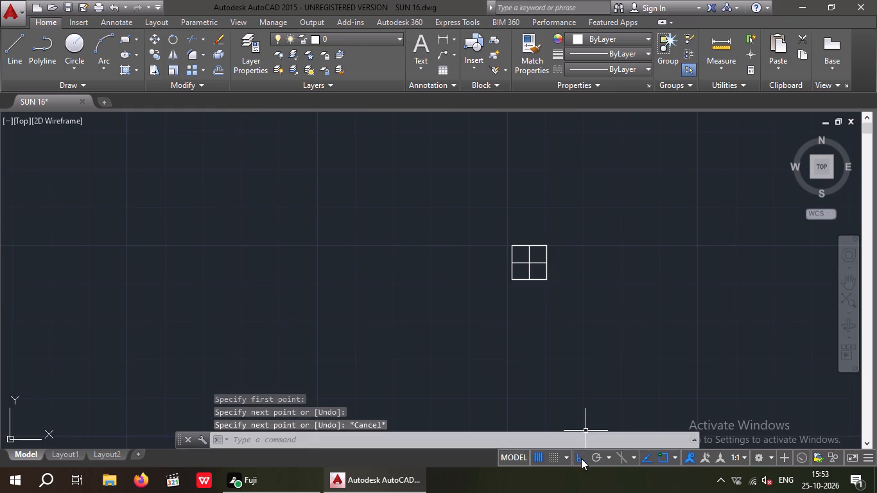
Turn Ortho off and copy the square with its centre lines from its centre onto the plan's top-left centre-line intersection.
drag(580, 458, 578, 453)
middle_drag(593, 330, 465, 282)
drag(354, 166, 396, 186)
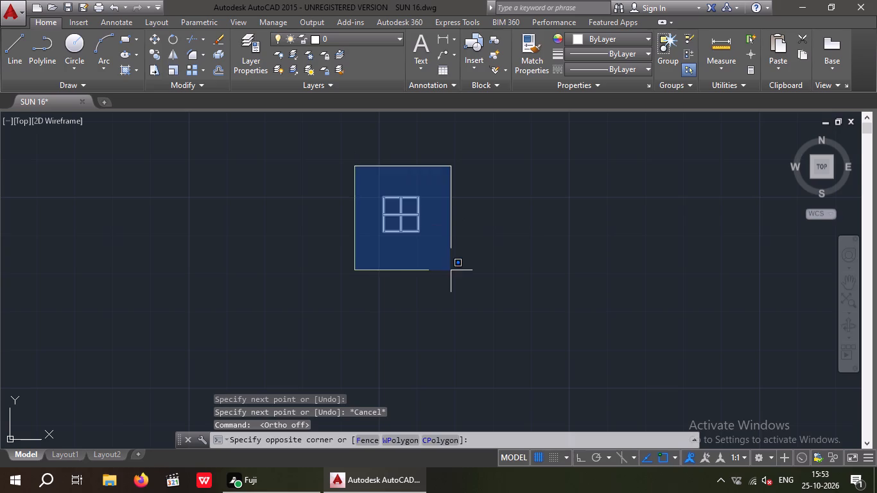
click(451, 272)
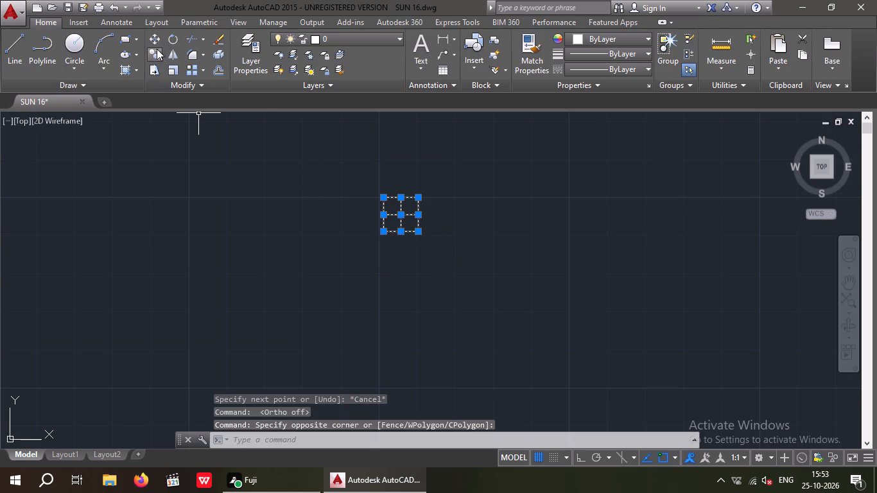
click(155, 53)
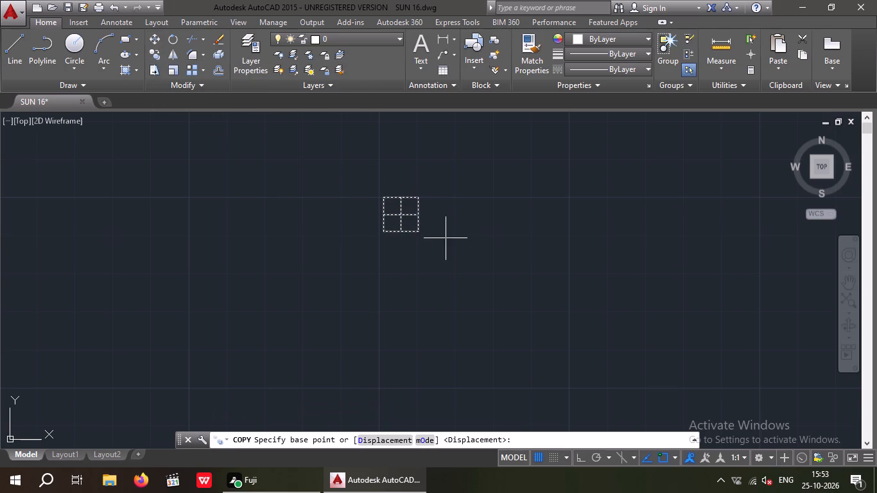
click(402, 214)
middle_drag(333, 272, 586, 195)
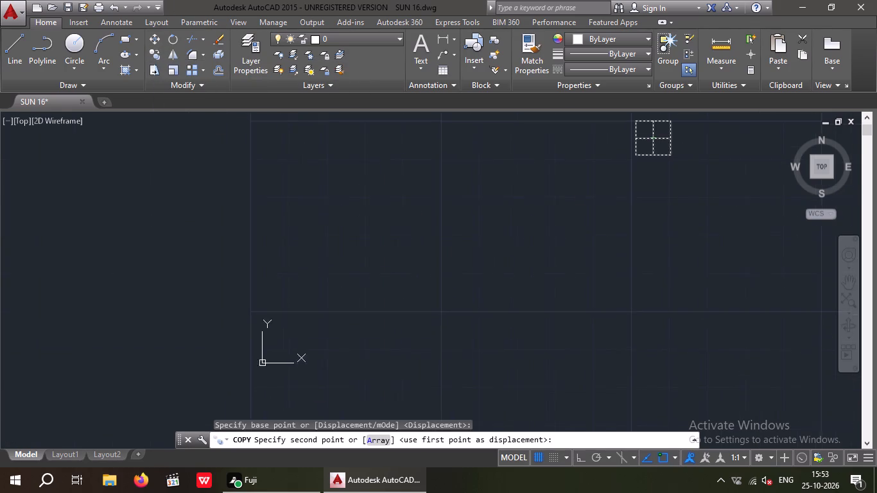
middle_drag(586, 195, 586, 199)
scroll(555, 214, down, 3)
middle_drag(444, 257, 830, 292)
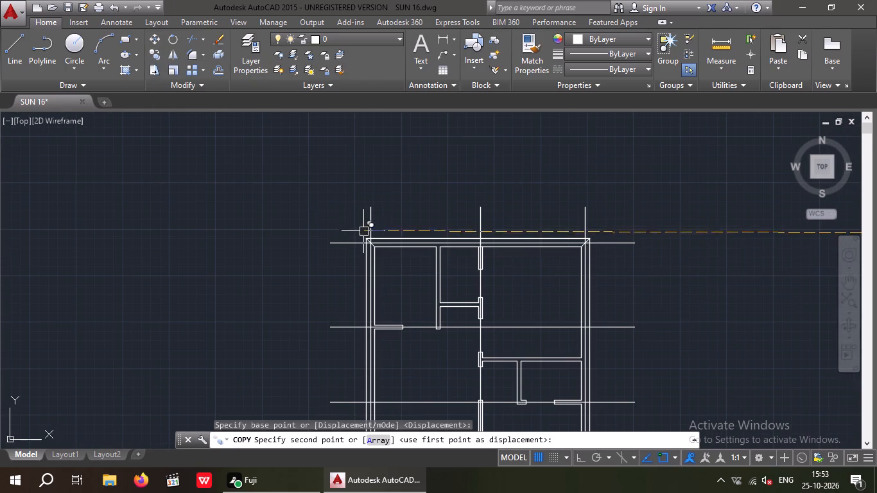
scroll(369, 245, up, 5)
click(379, 205)
Place copies of the square on the top wall at the middle centre-line intersection and the top-right corner.
scroll(386, 200, down, 4)
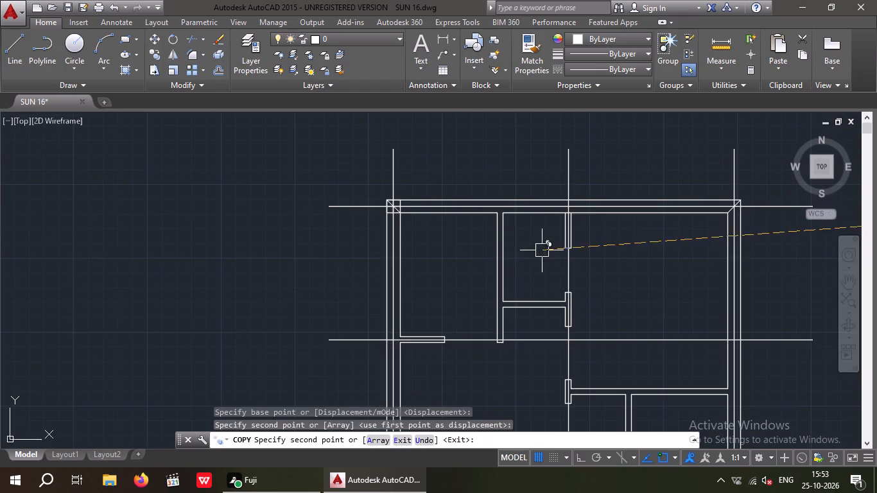
middle_drag(539, 252, 361, 260)
scroll(415, 203, up, 3)
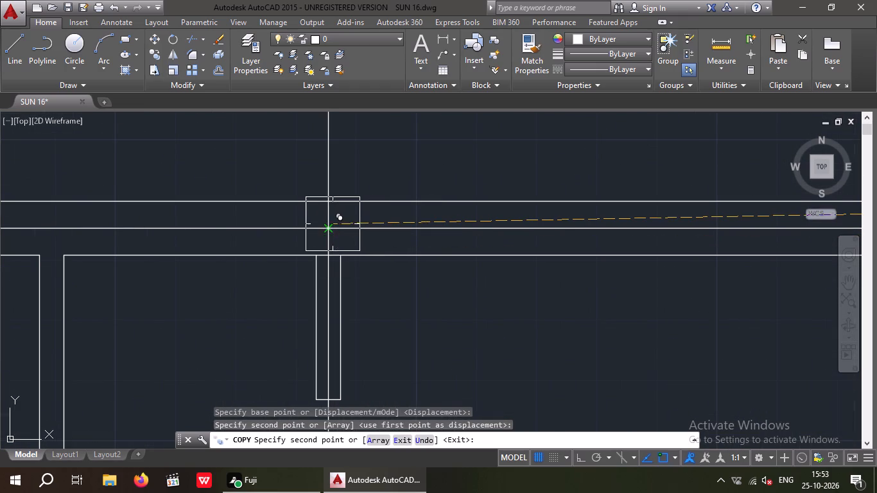
drag(329, 231, 334, 231)
scroll(378, 218, down, 3)
middle_drag(483, 270, 376, 273)
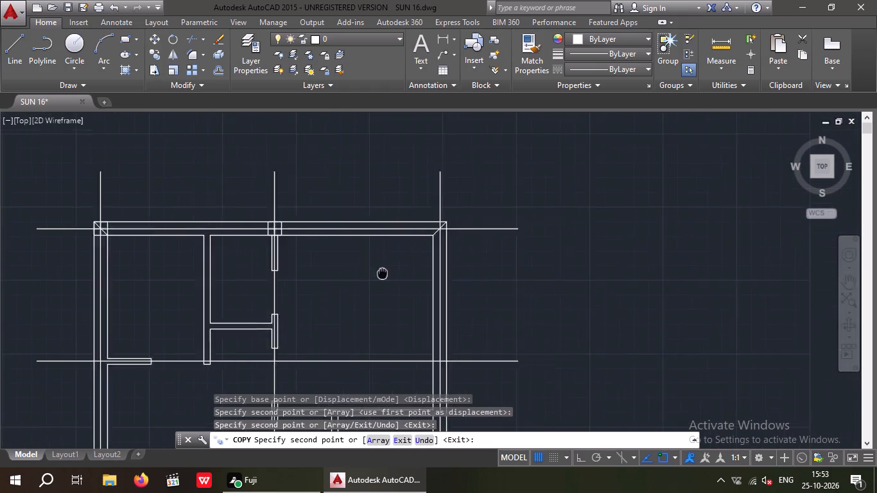
middle_drag(376, 273, 312, 257)
scroll(361, 210, up, 4)
click(379, 216)
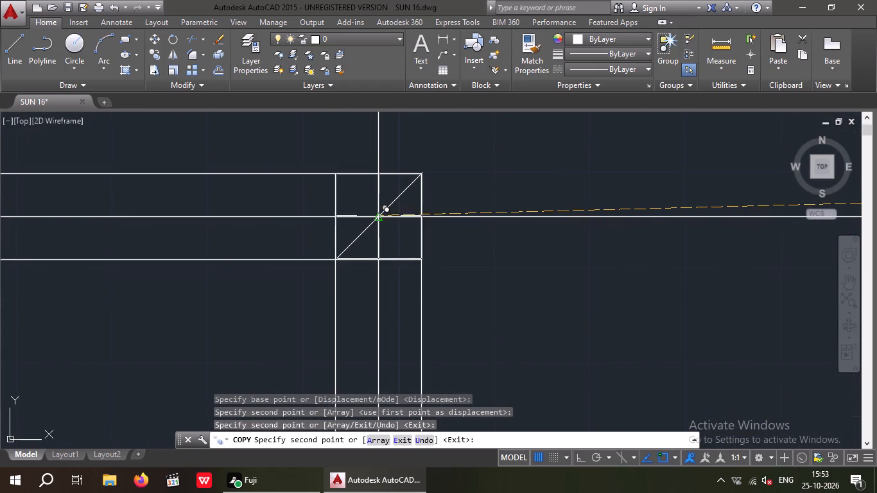
Place copies of the square at the left, middle and right intersections of the second horizontal centre line from the top.
scroll(395, 185, down, 4)
middle_drag(336, 266, 458, 196)
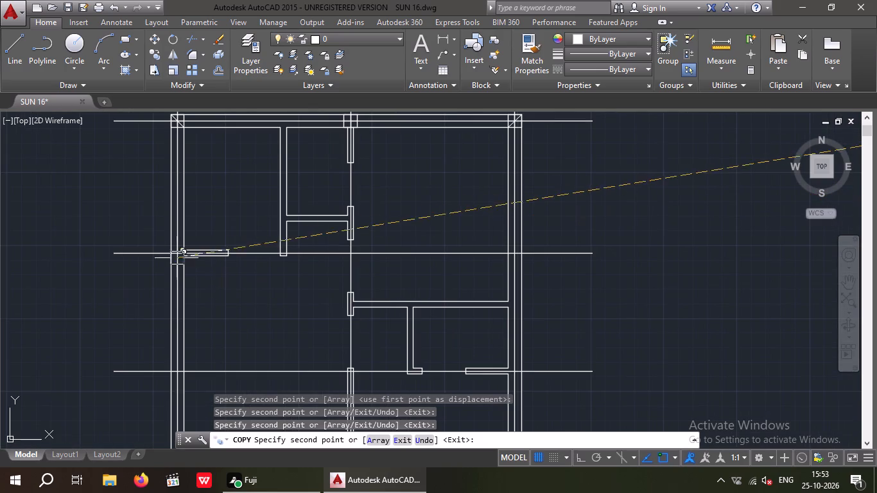
scroll(145, 249, up, 4)
click(317, 270)
scroll(318, 233, down, 3)
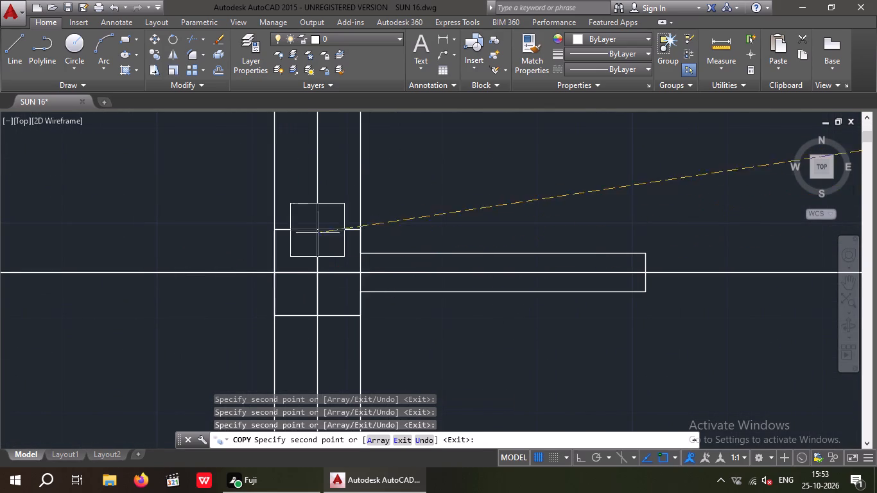
scroll(318, 233, down, 2)
middle_drag(487, 273, 290, 285)
scroll(284, 255, up, 4)
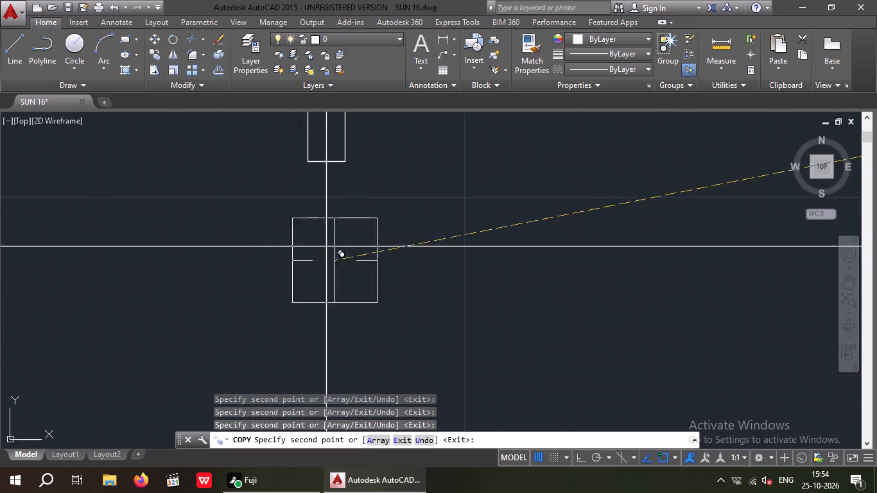
click(325, 246)
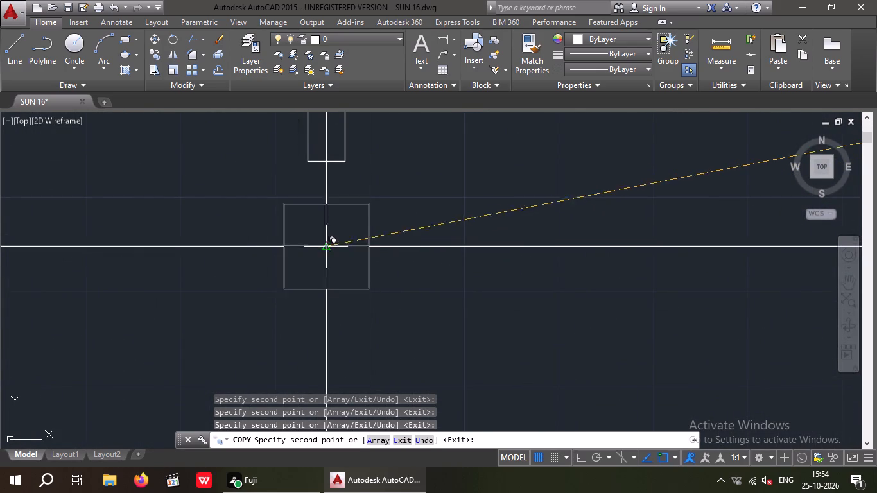
scroll(344, 202, down, 4)
middle_drag(465, 237, 310, 194)
scroll(307, 185, down, 1)
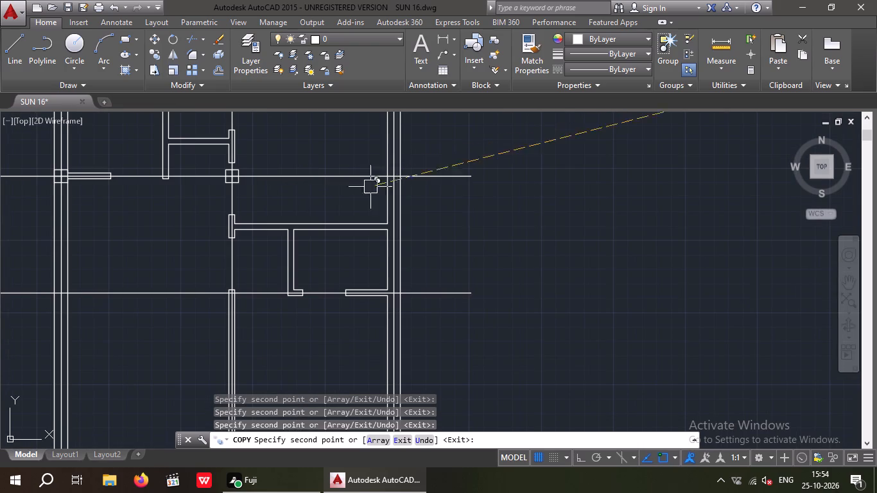
scroll(393, 179, up, 3)
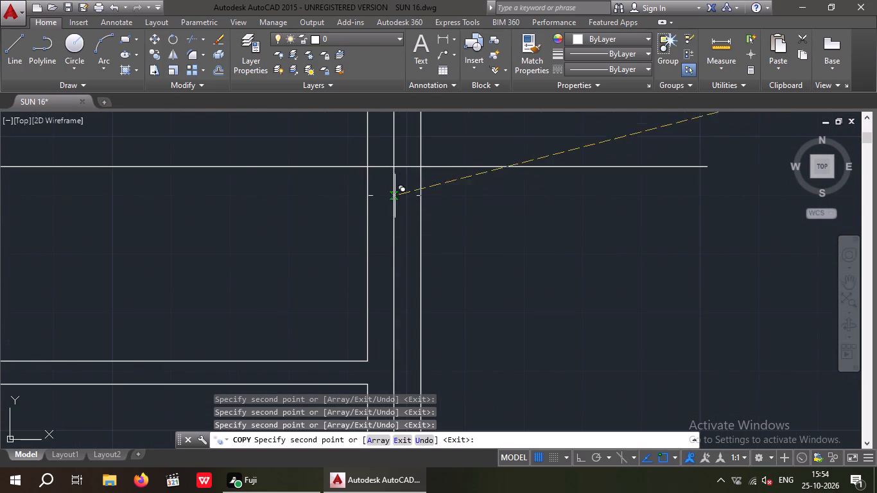
click(395, 168)
Place copies of the square at the right, middle and left intersections of the third horizontal centre line, below the small right-hand room.
scroll(405, 149, down, 4)
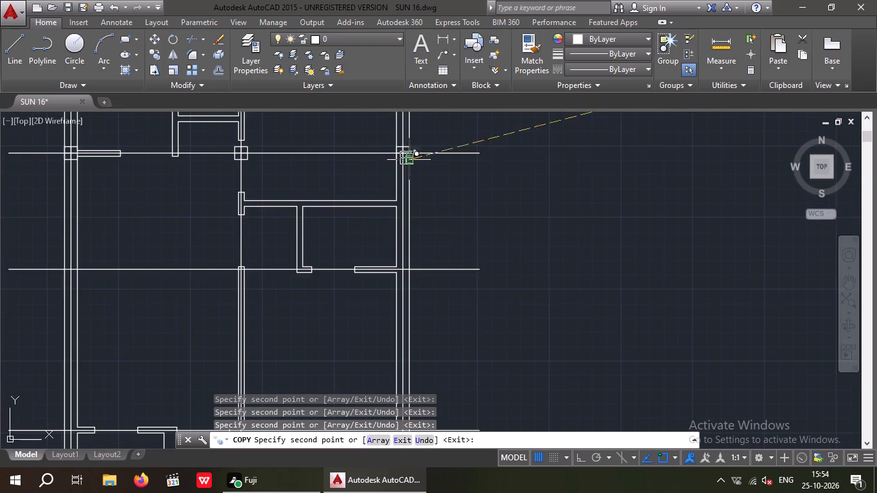
scroll(401, 281, up, 3)
click(403, 232)
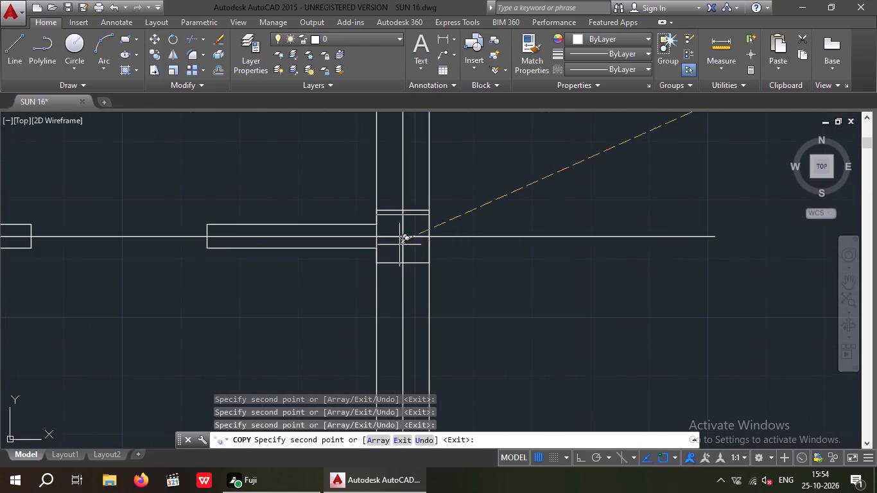
scroll(324, 286, down, 3)
middle_drag(282, 296, 561, 275)
scroll(460, 250, up, 4)
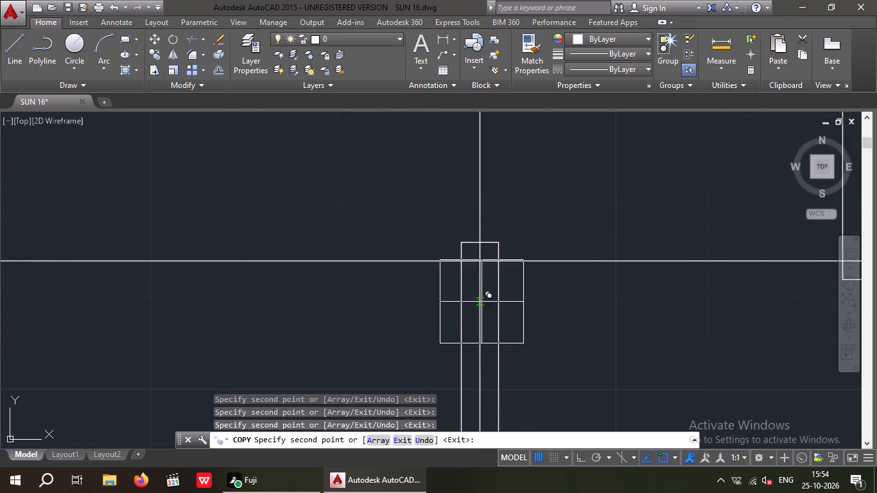
click(482, 262)
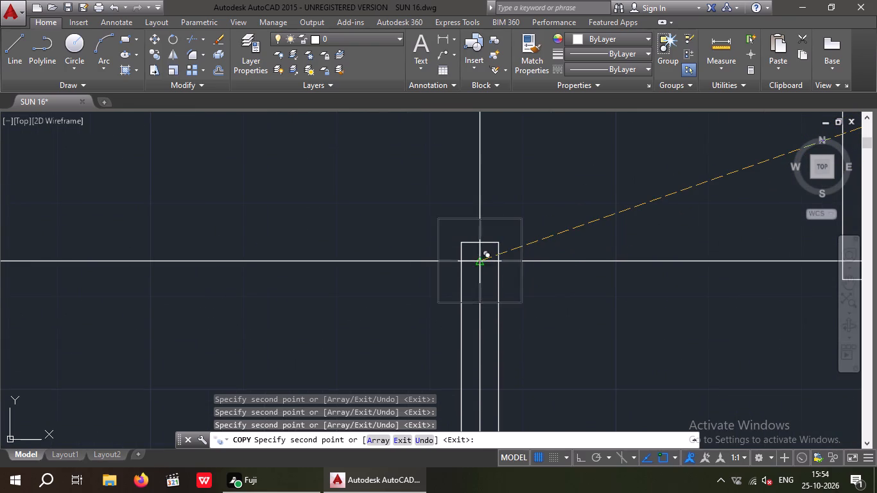
scroll(494, 251, down, 4)
middle_drag(433, 280, 539, 264)
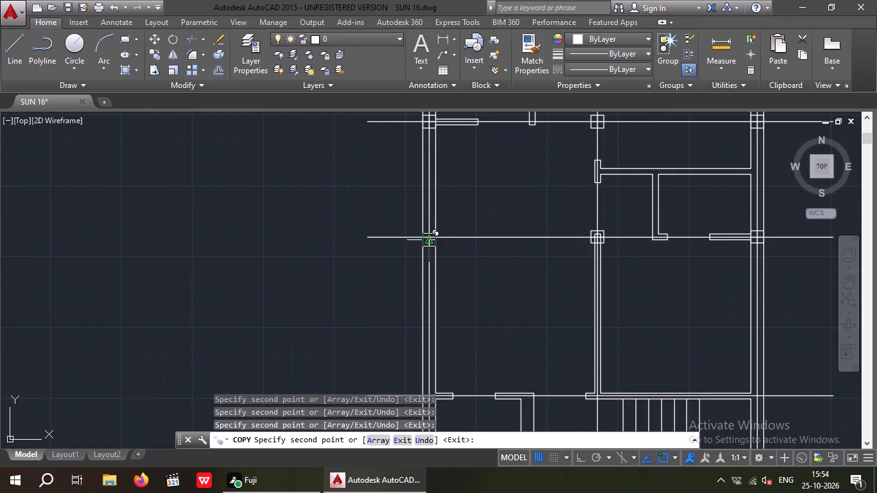
scroll(422, 242, up, 3)
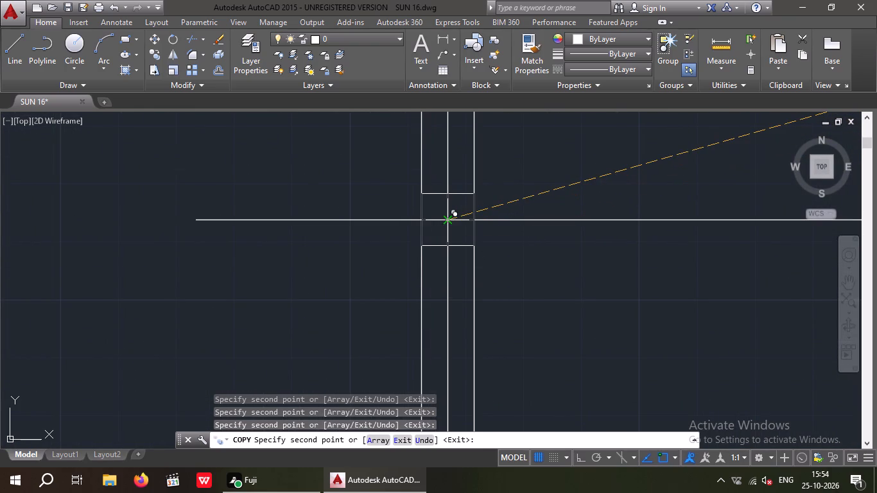
click(450, 218)
Place copies of the square at the left, middle and right intersections of the fourth horizontal centre line, above the staircase.
scroll(458, 199, down, 4)
middle_drag(507, 261, 489, 216)
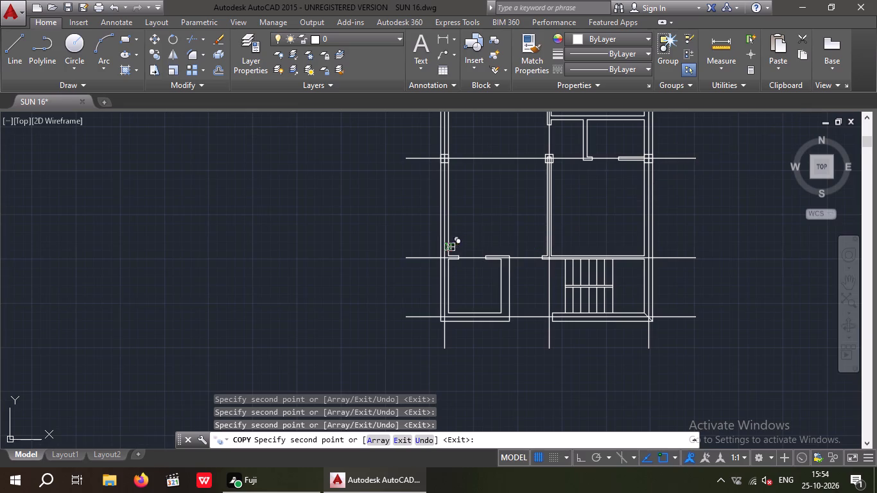
scroll(451, 257, up, 4)
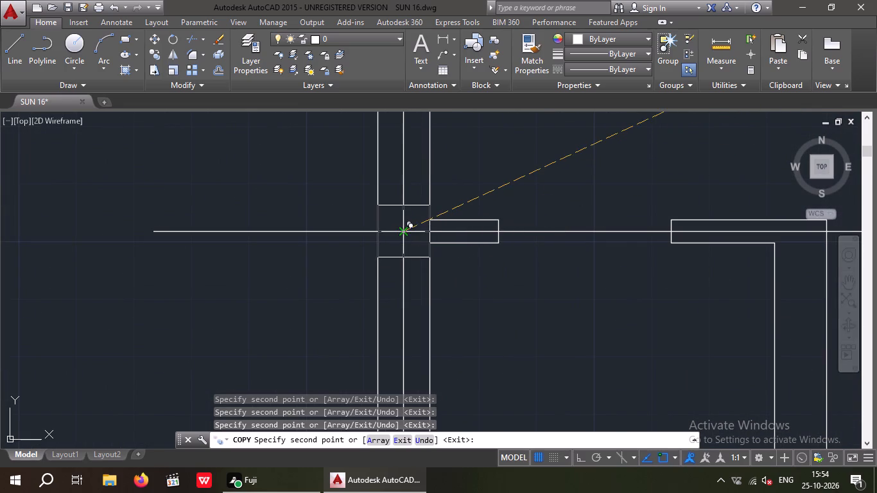
click(403, 232)
scroll(420, 221, down, 4)
scroll(521, 213, up, 4)
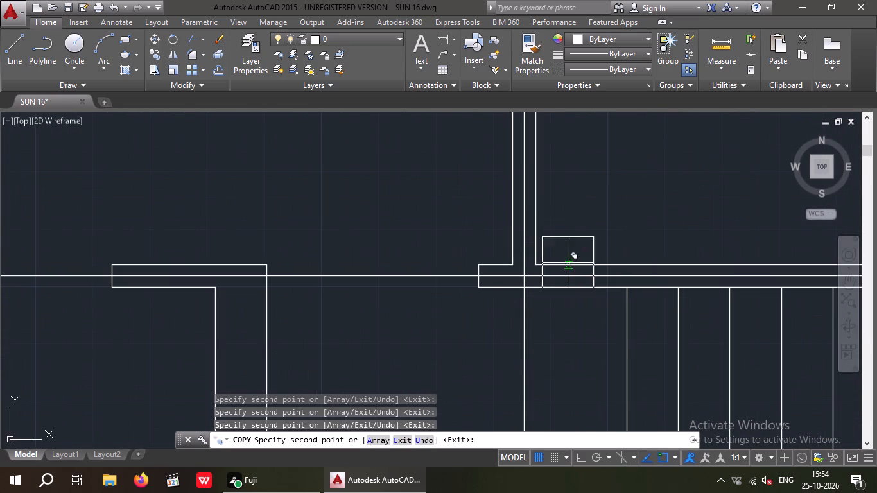
click(525, 276)
scroll(530, 266, down, 3)
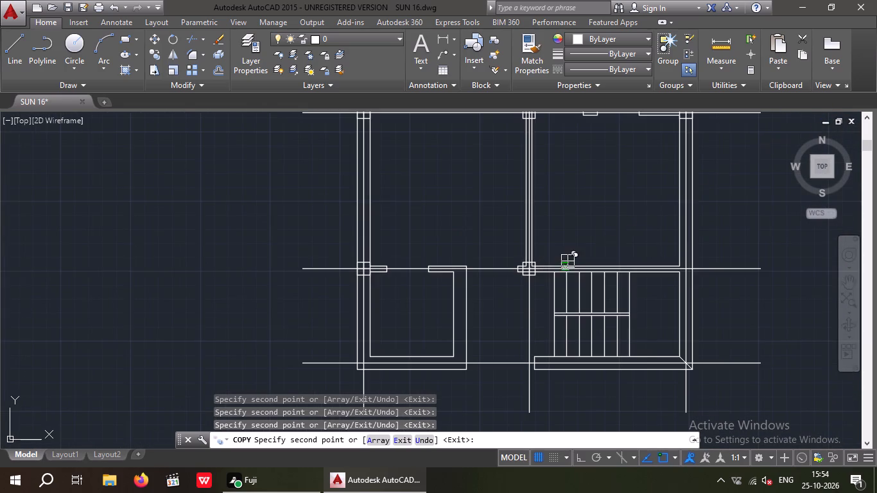
scroll(692, 267, up, 3)
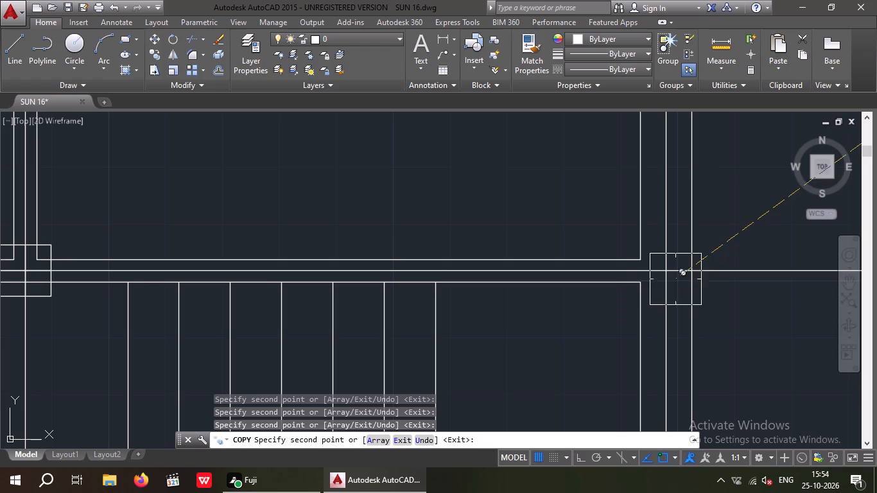
click(666, 269)
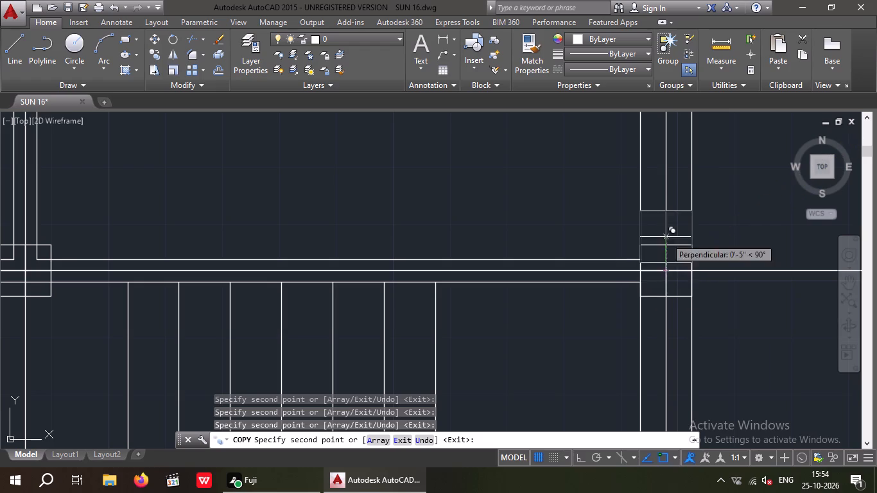
Place copies of the square at the right, middle and left intersections of the bottom horizontal centre line, below the staircase, and finish copying.
scroll(664, 222, down, 4)
scroll(663, 332, up, 4)
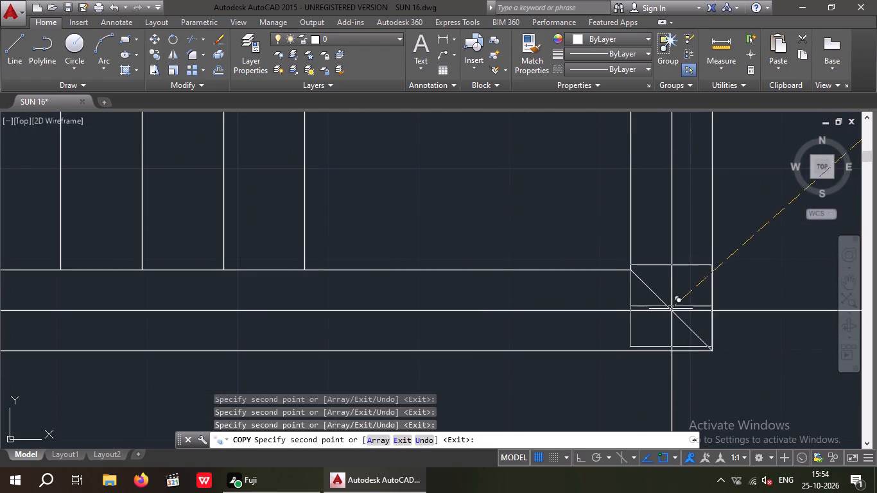
click(670, 315)
middle_drag(549, 291, 709, 278)
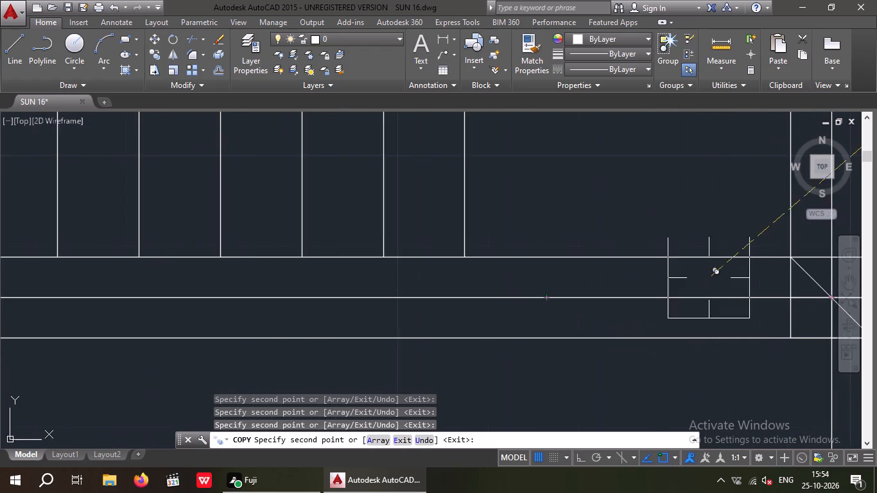
scroll(708, 279, down, 3)
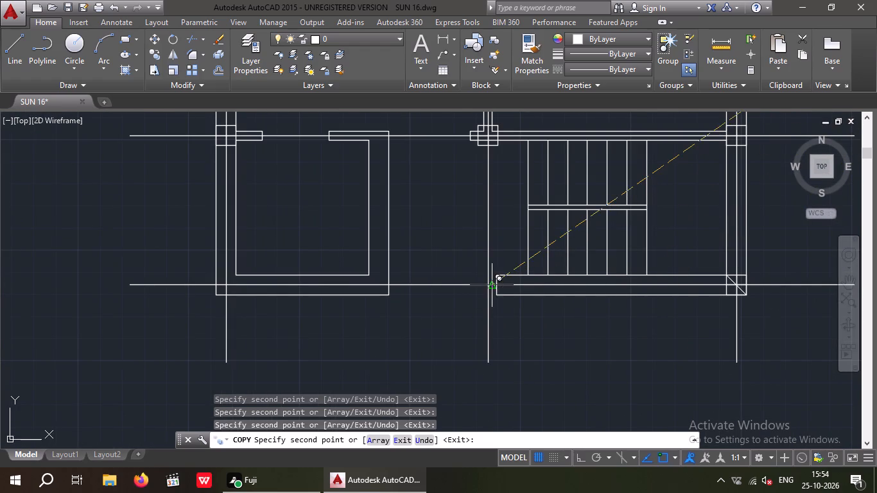
scroll(491, 285, up, 3)
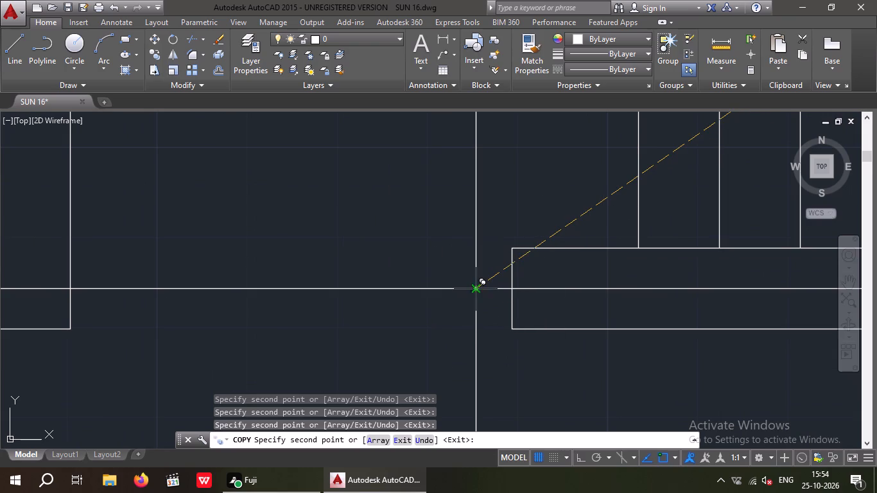
scroll(478, 288, down, 3)
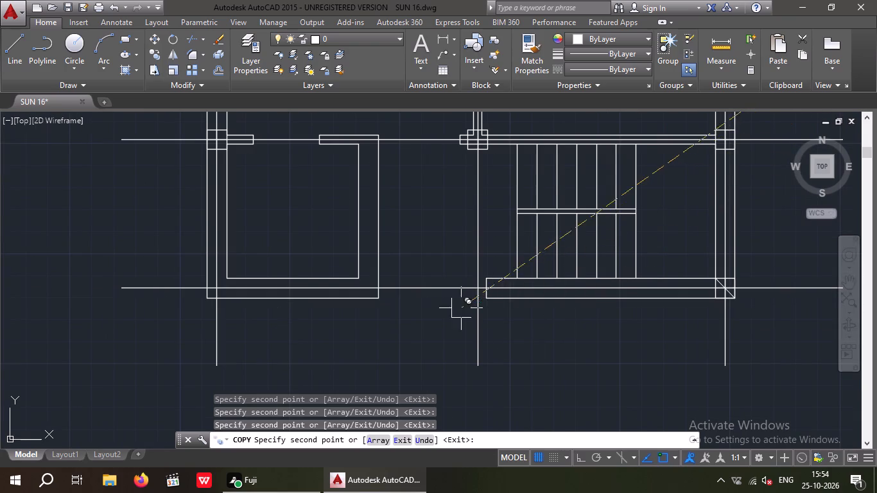
scroll(482, 286, up, 3)
click(467, 302)
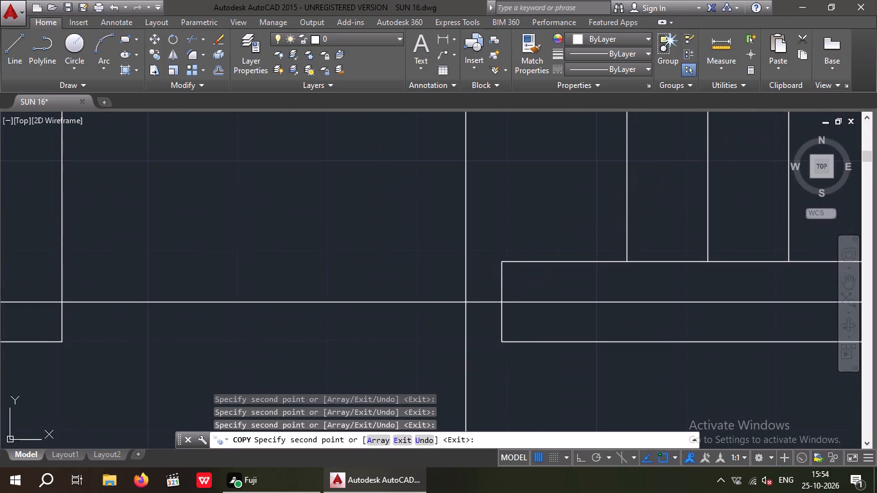
scroll(490, 282, down, 3)
middle_drag(359, 322, 466, 329)
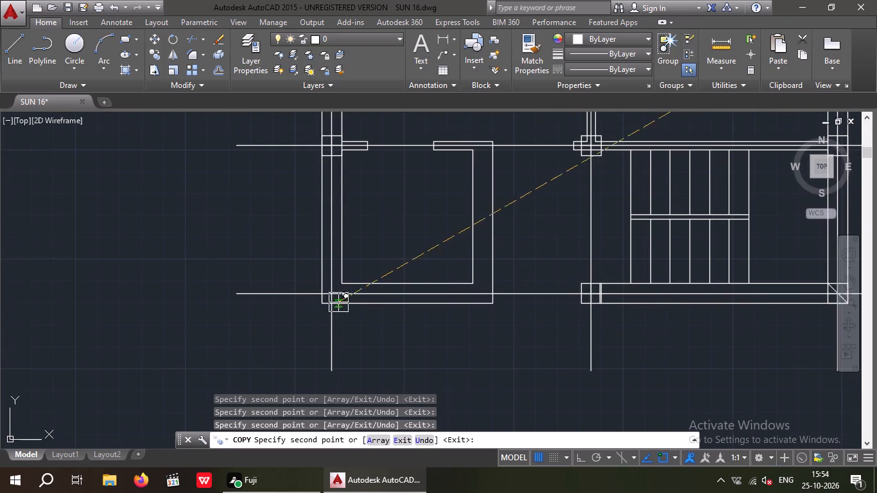
scroll(331, 297, up, 3)
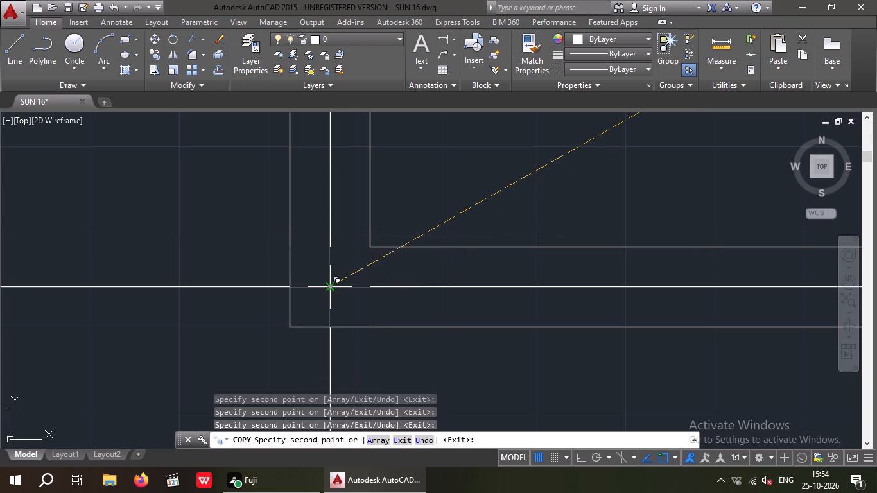
click(331, 289)
scroll(392, 252, down, 4)
middle_drag(446, 307, 416, 268)
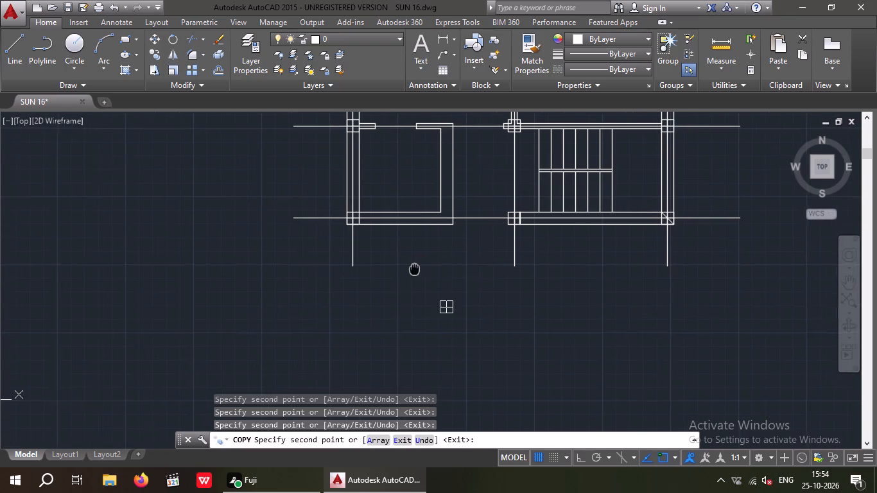
key(Escape)
key(Escape)
Start a crossing selection from the empty area east of the floor plan.
middle_drag(495, 302, 431, 367)
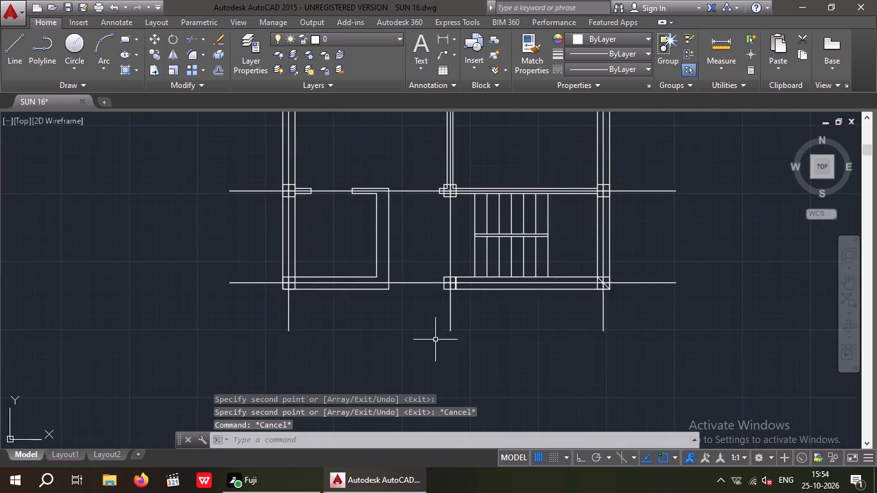
scroll(435, 340, down, 4)
drag(678, 171, 628, 211)
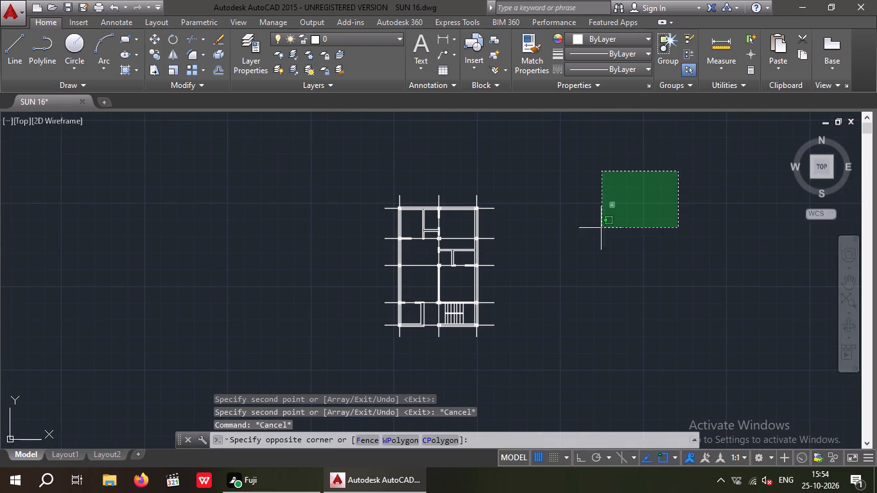
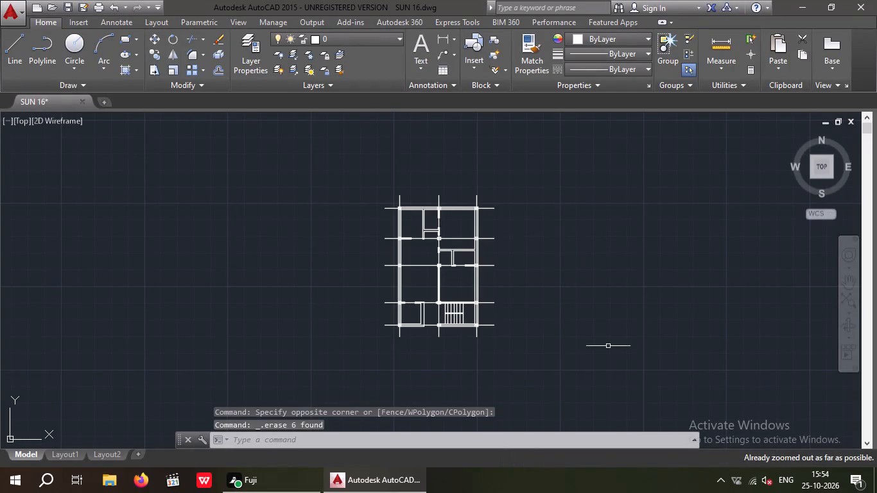
Erase the top wall's outer line and its inner line running east from the top-left column.
key(Escape)
key(Escape)
scroll(399, 203, up, 4)
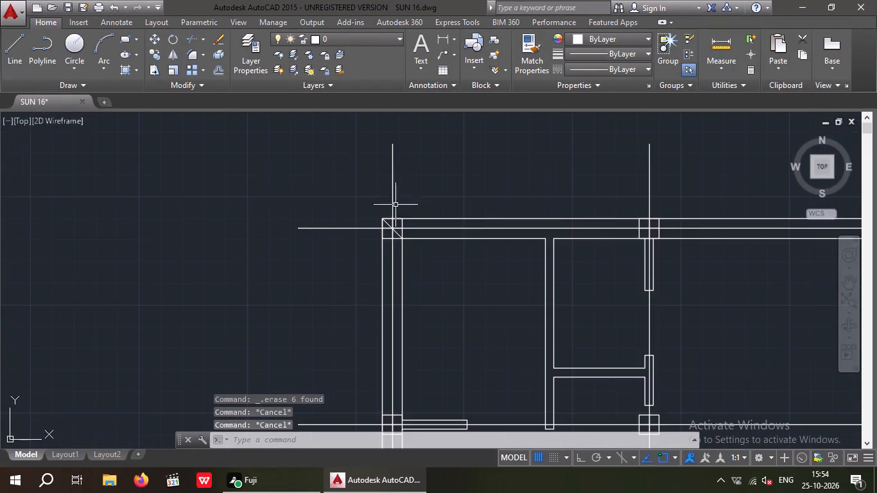
scroll(413, 245, up, 3)
middle_drag(419, 236, 376, 365)
drag(440, 276, 418, 261)
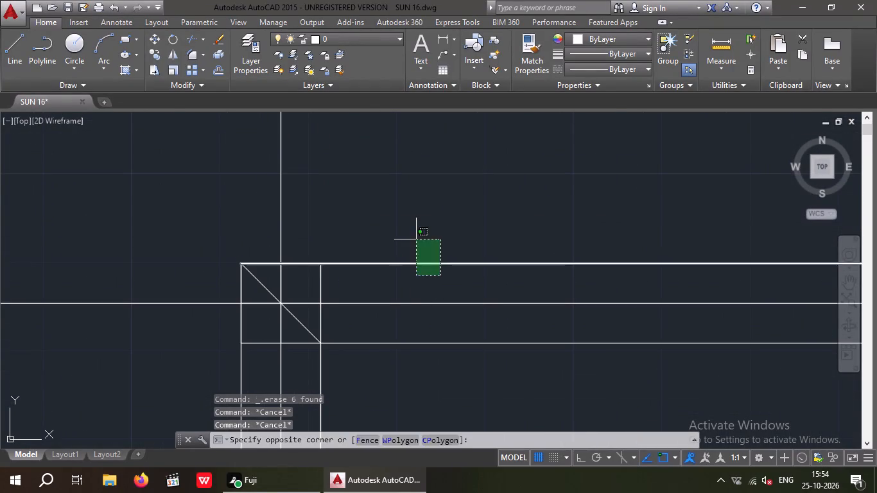
click(416, 234)
drag(431, 365, 412, 350)
click(405, 332)
key(Delete)
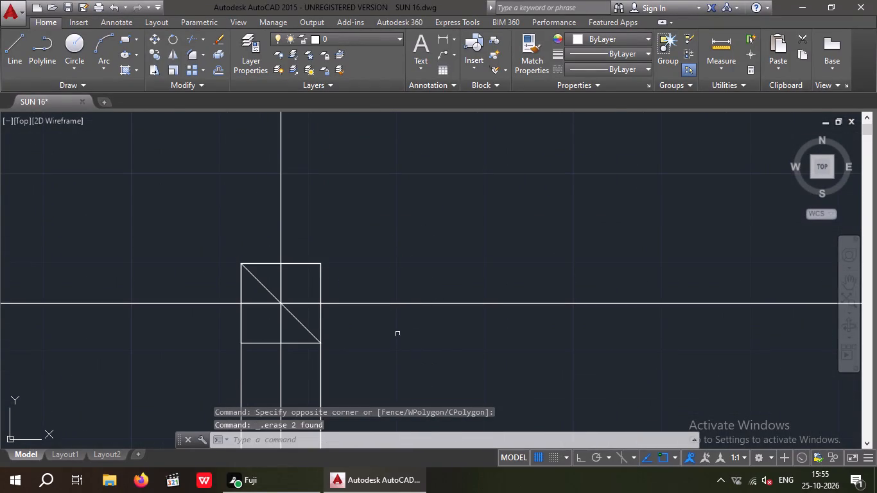
Erase the diagonal inside the top-left column and both west wall lines below it, keeping the column square and centre lines.
scroll(241, 280, up, 3)
drag(352, 232, 283, 287)
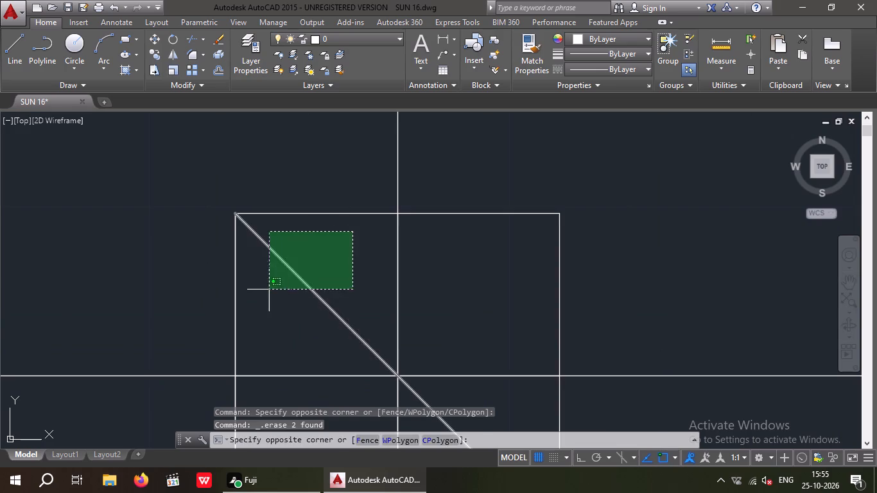
click(269, 290)
key(Delete)
scroll(284, 263, down, 4)
drag(364, 334, 304, 375)
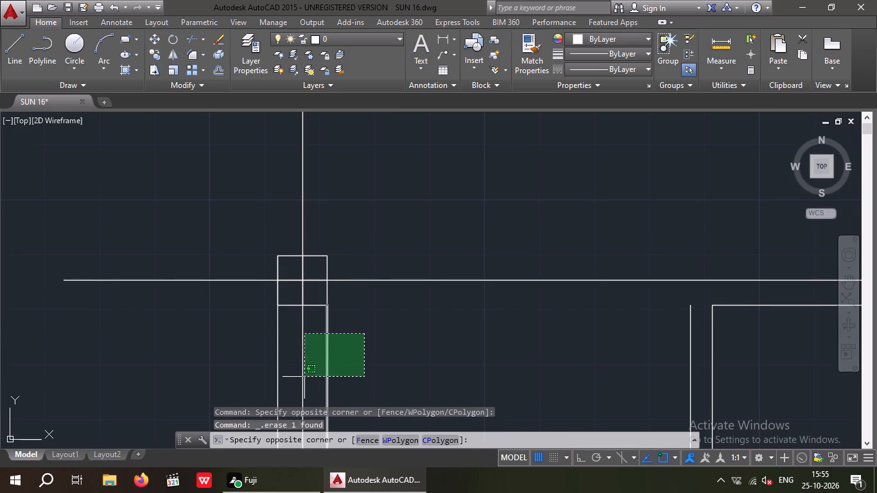
click(318, 372)
key(Delete)
drag(293, 350, 256, 383)
click(253, 383)
key(Delete)
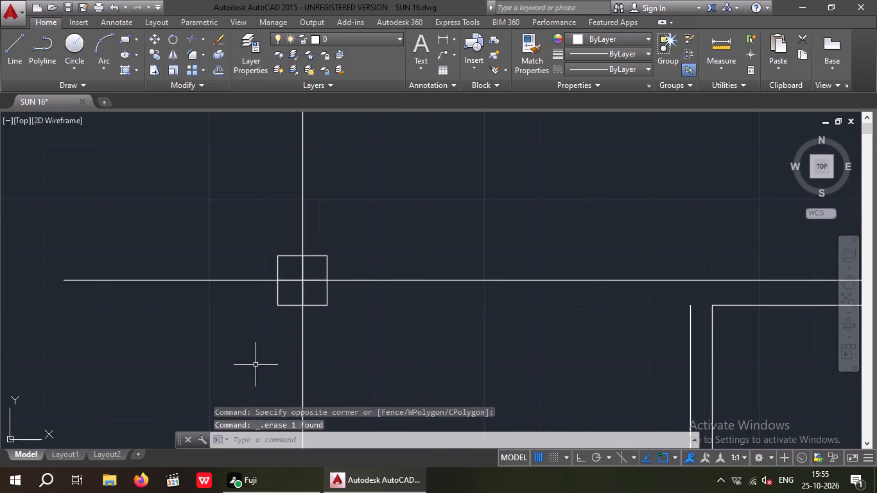
Erase the two vertical partition lines and the inner top wall line west of the top-middle column.
scroll(248, 333, down, 2)
scroll(283, 313, up, 2)
middle_drag(364, 339, 254, 282)
scroll(230, 259, up, 1)
scroll(236, 252, down, 2)
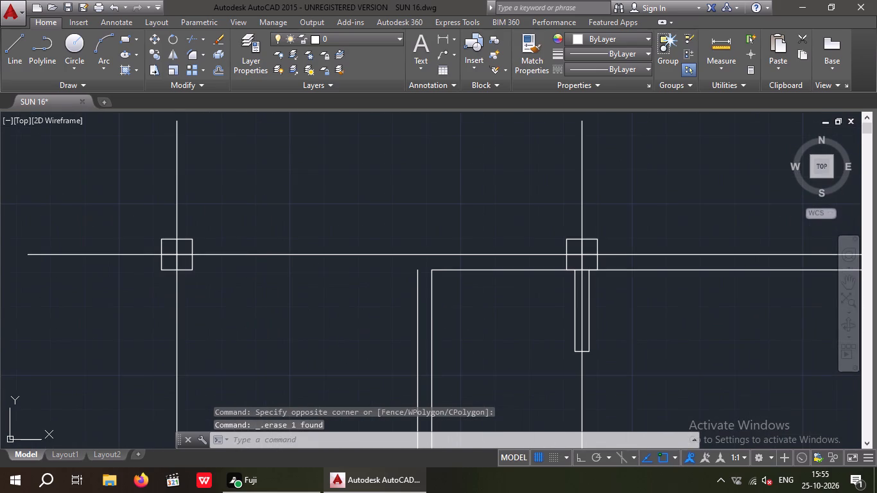
drag(499, 324, 461, 316)
click(403, 266)
key(Delete)
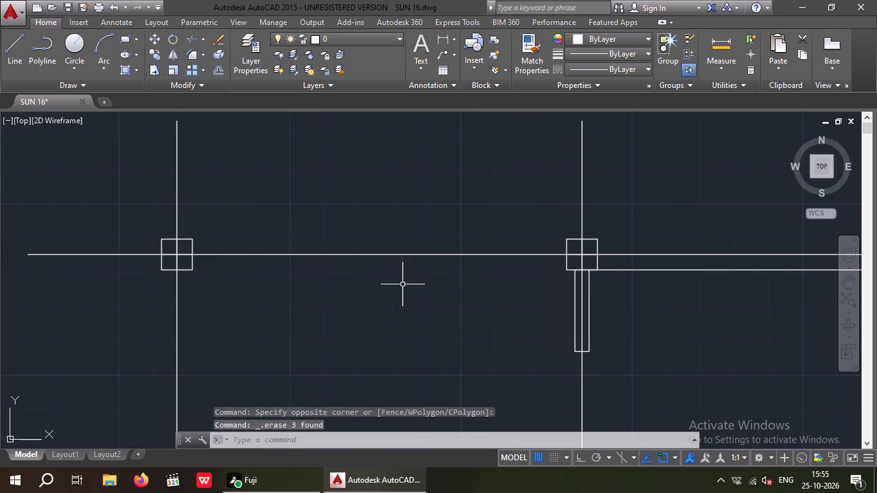
Erase both side lines of the short wall stub below the top-middle column.
scroll(402, 285, down, 3)
scroll(460, 291, up, 4)
scroll(371, 263, up, 2)
drag(447, 240, 386, 297)
click(382, 303)
key(Delete)
drag(365, 281, 321, 327)
click(320, 327)
key(Delete)
scroll(311, 306, down, 3)
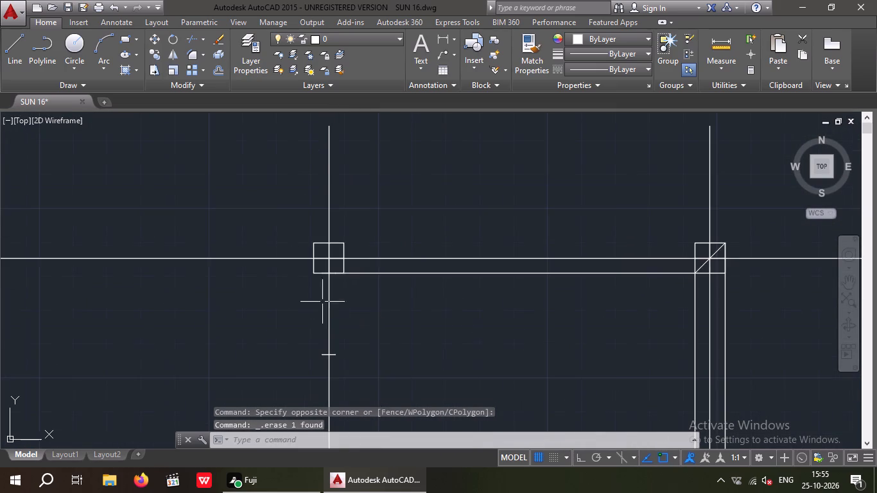
Erase the inner top wall line east of the top-middle column and the leftover end line of the stub below it.
scroll(392, 279, up, 2)
drag(409, 313, 376, 286)
click(361, 251)
key(Delete)
scroll(352, 261, down, 3)
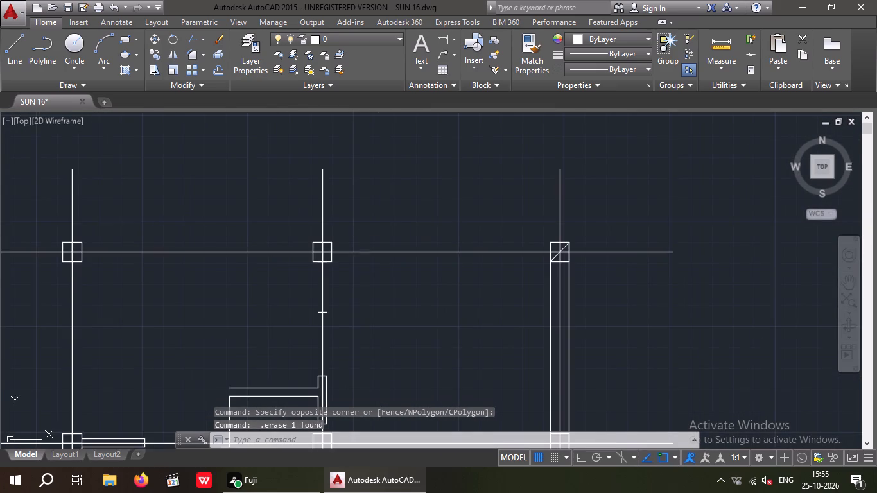
scroll(330, 331, up, 4)
drag(346, 295, 311, 274)
click(288, 210)
key(Delete)
scroll(302, 236, down, 4)
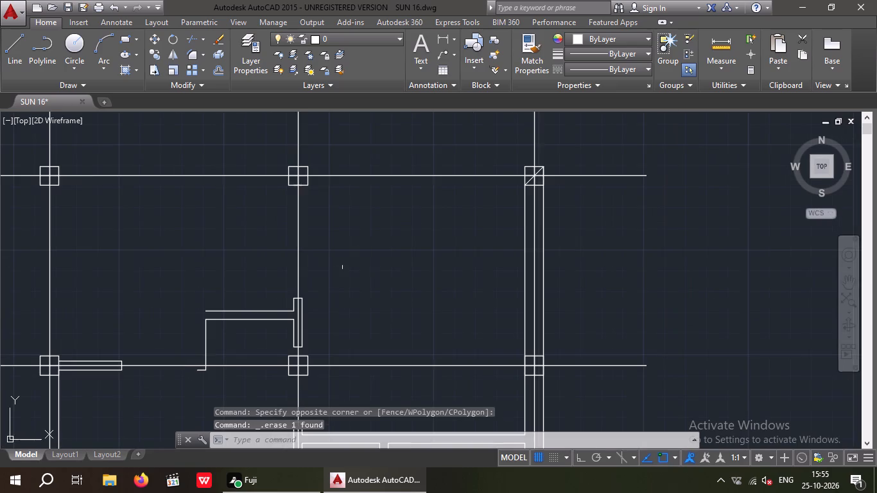
Erase the diagonal inside the top-right column and both east wall lines directly below it.
middle_drag(358, 273, 275, 332)
scroll(457, 223, up, 6)
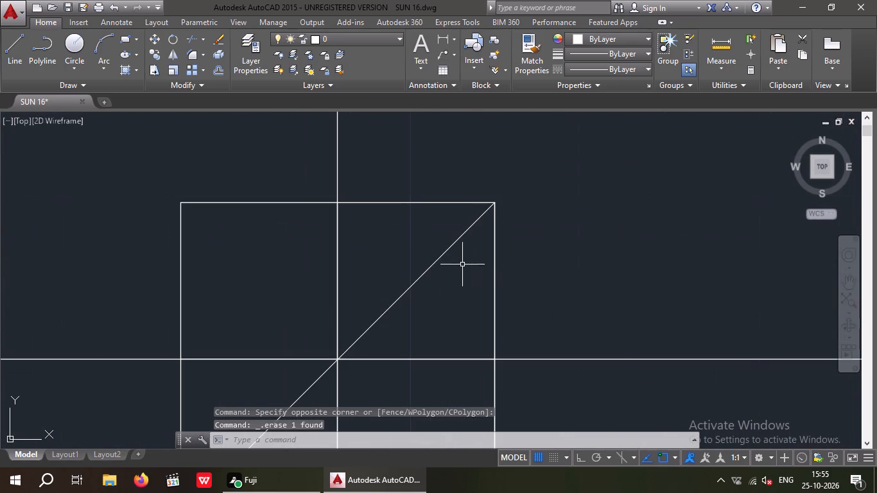
drag(462, 286, 418, 265)
click(414, 244)
key(Delete)
scroll(411, 250, down, 4)
middle_drag(407, 327, 404, 263)
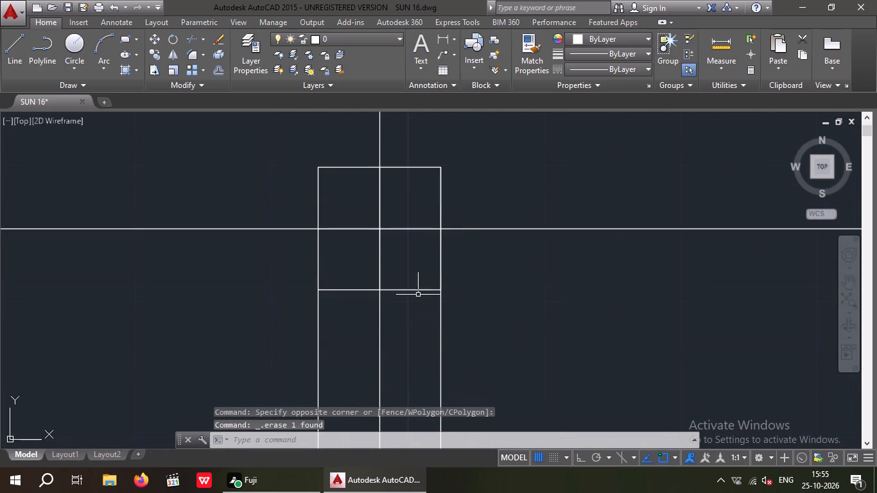
drag(472, 329, 418, 386)
click(413, 385)
key(Delete)
drag(349, 341, 299, 379)
click(293, 379)
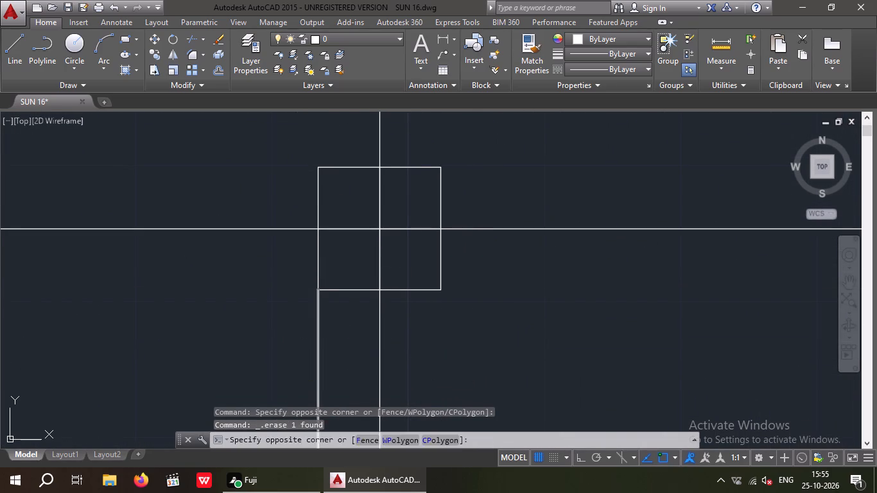
key(Delete)
Erase the end lines, east side and lower west side of the wall stub on the middle centre line above the second horizontal centre line.
scroll(283, 322, down, 4)
middle_drag(228, 360, 342, 265)
scroll(342, 264, down, 2)
scroll(275, 301, up, 3)
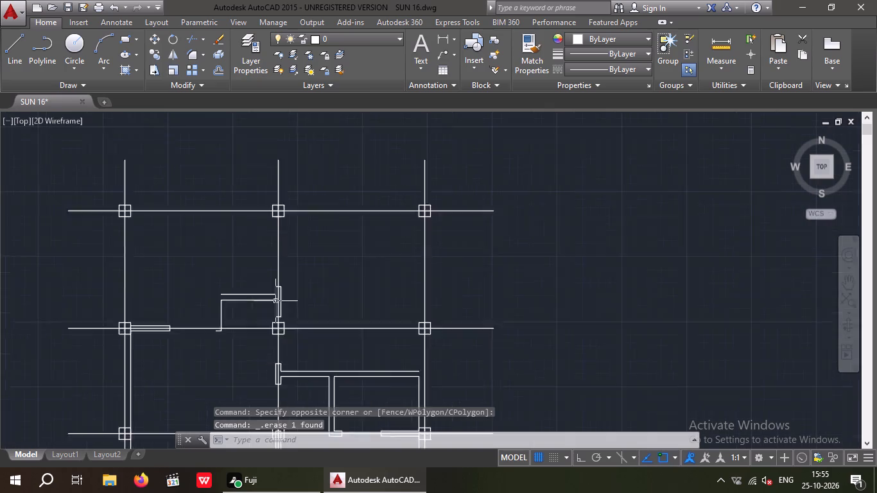
scroll(275, 301, up, 1)
scroll(299, 238, up, 3)
drag(334, 227, 252, 309)
click(249, 310)
key(Delete)
scroll(283, 280, down, 3)
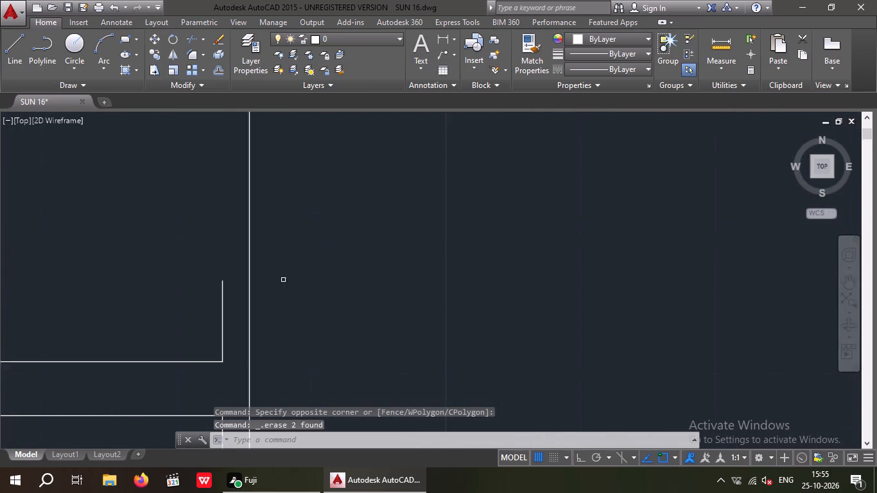
middle_drag(258, 343, 265, 307)
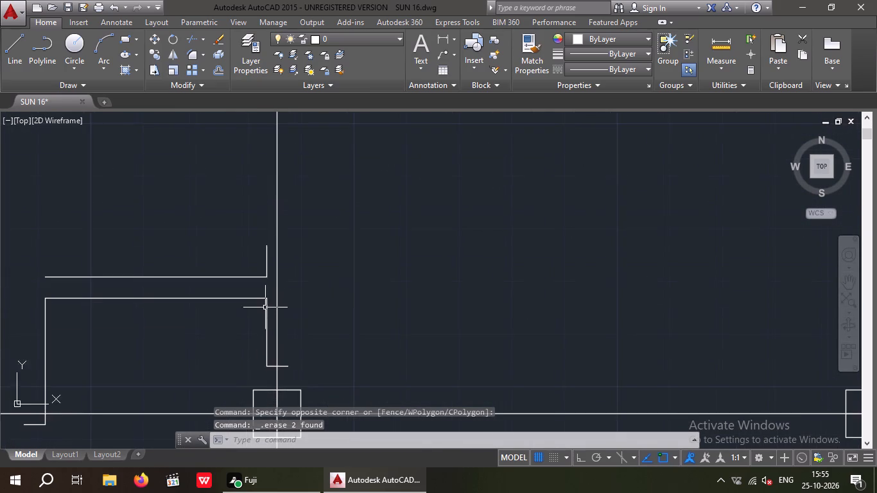
scroll(262, 360, up, 4)
drag(301, 404, 275, 388)
click(262, 357)
key(Delete)
scroll(238, 291, down, 2)
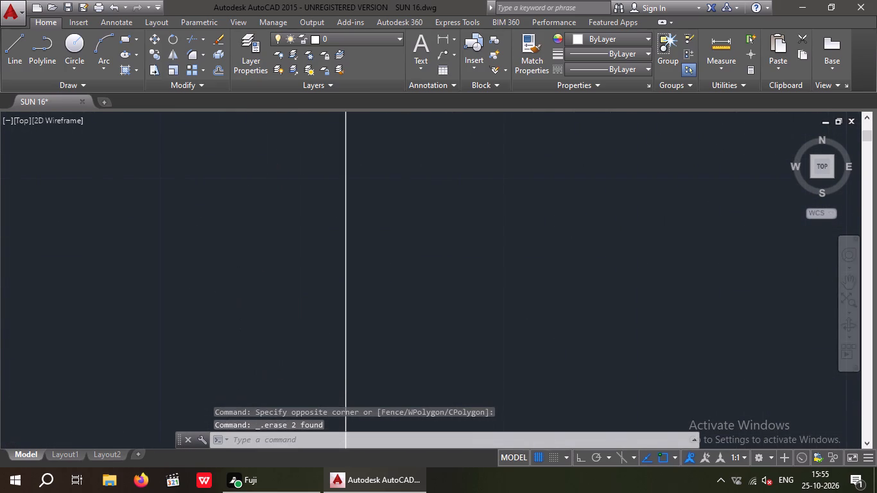
Erase the two horizontal partition lines west of the middle centre line and the stub's remaining upper west side.
scroll(238, 291, down, 1)
drag(243, 251, 233, 243)
click(223, 153)
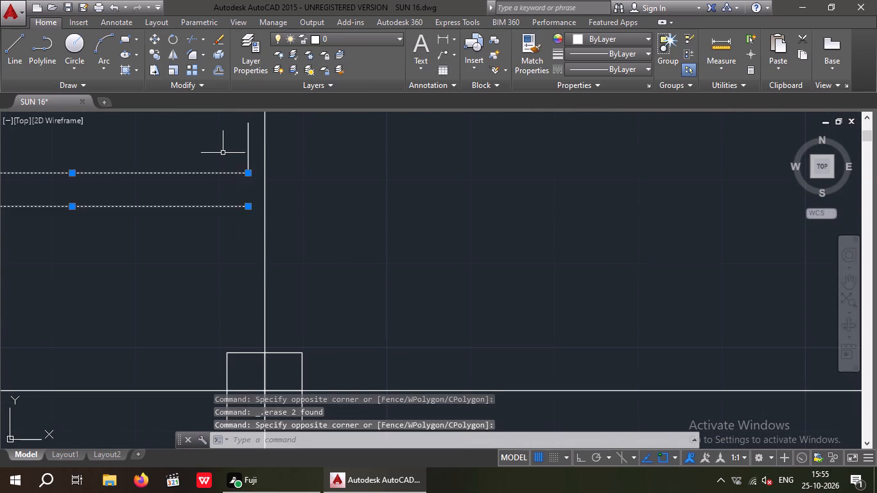
key(Delete)
drag(257, 158, 230, 180)
click(229, 181)
key(Delete)
Erase the leftover vertical partition line and its short return at the second horizontal centre line, west of the middle column.
scroll(225, 180, down, 4)
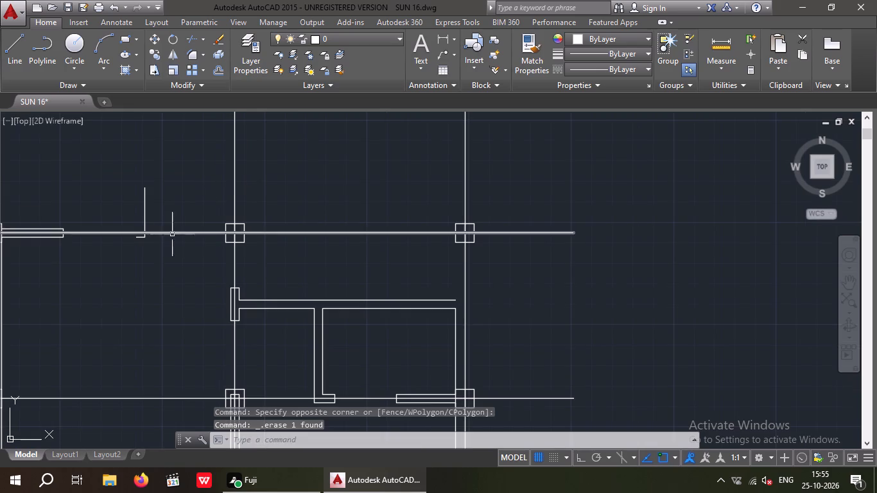
scroll(148, 243, up, 5)
middle_drag(125, 218, 267, 286)
drag(302, 293, 247, 278)
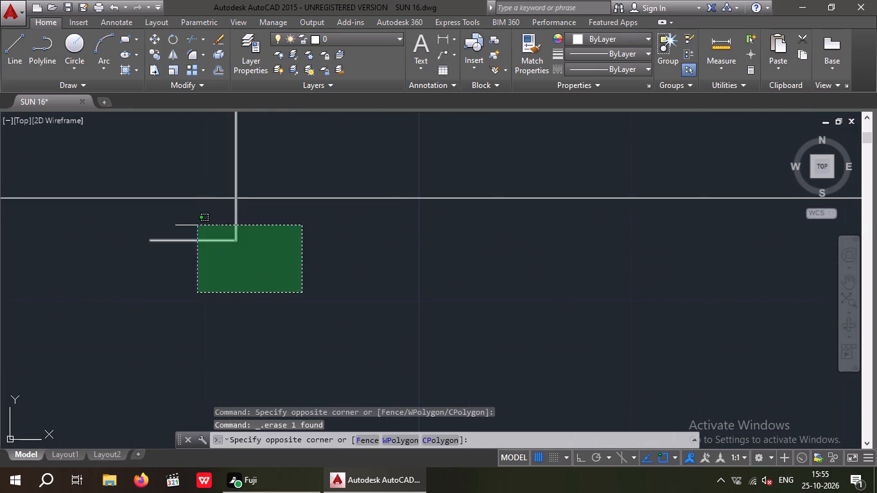
click(193, 223)
key(Delete)
Erase the end, upper and lower lines of the wall stub east of the second row's left column.
scroll(215, 250, down, 4)
middle_drag(207, 312, 367, 311)
scroll(232, 223, up, 3)
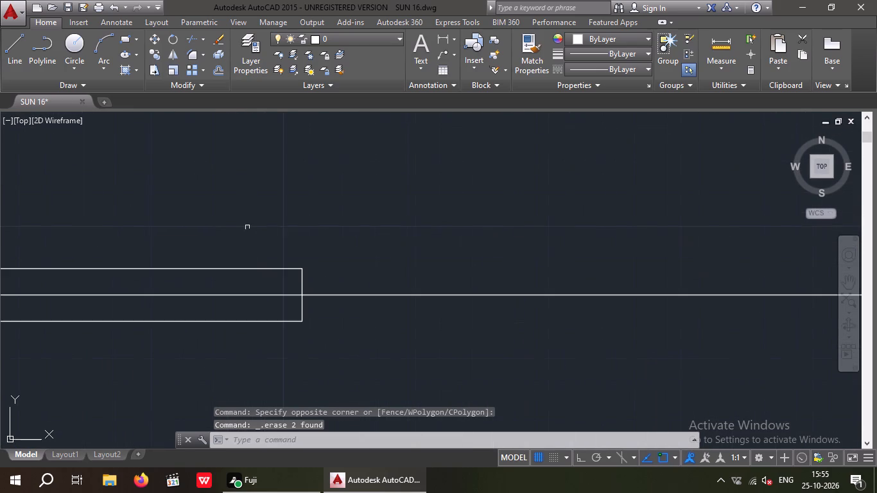
drag(346, 232, 293, 266)
click(279, 272)
key(Delete)
scroll(293, 254, down, 3)
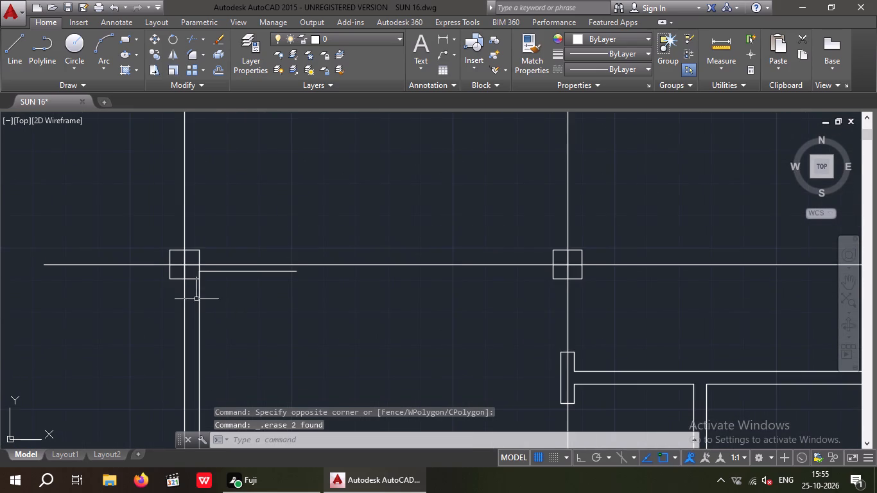
scroll(204, 288, up, 4)
drag(270, 298, 259, 276)
click(235, 173)
key(Delete)
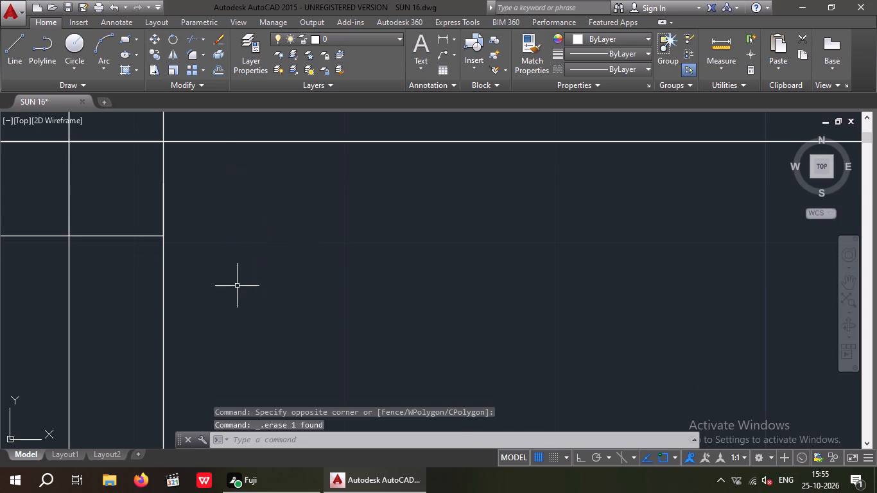
Erase the inner west wall line below the second row's left column.
drag(237, 283, 175, 344)
click(131, 356)
key(Delete)
Erase all outlines of the wall stub on the middle centre line at the west end of the small right-hand room's upper wall.
scroll(184, 322, down, 3)
middle_drag(209, 325, 217, 277)
scroll(228, 273, down, 3)
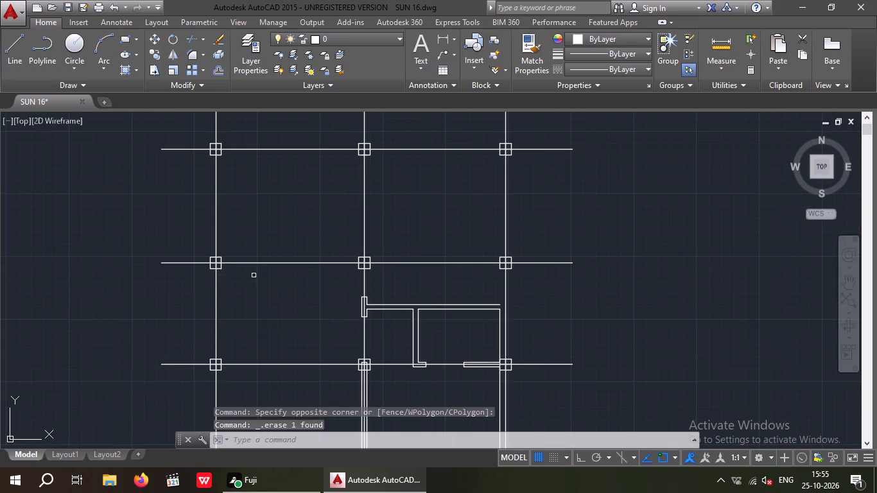
middle_drag(285, 284, 191, 278)
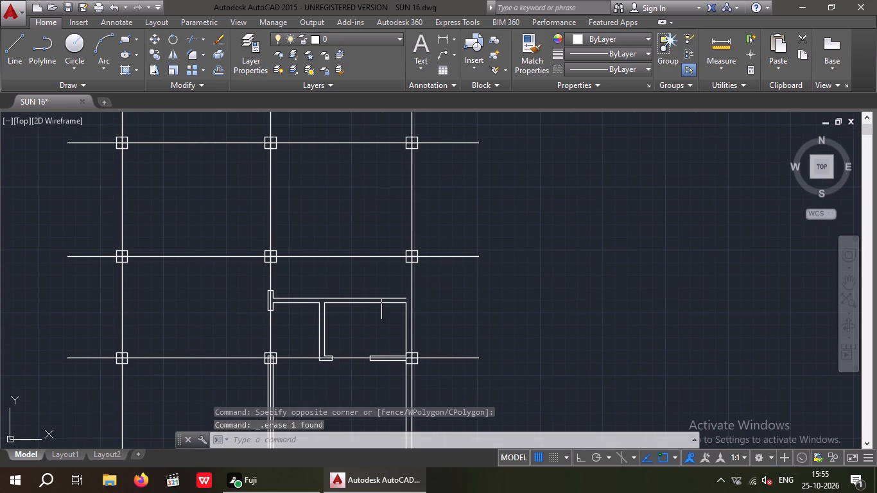
scroll(265, 289, up, 5)
middle_drag(317, 327, 333, 244)
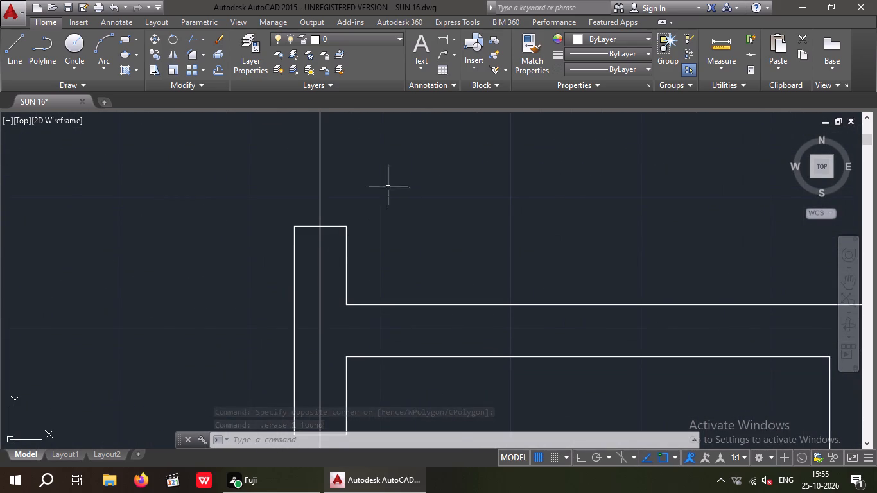
drag(390, 182, 357, 235)
click(336, 246)
key(Delete)
scroll(352, 231, down, 3)
scroll(341, 294, up, 3)
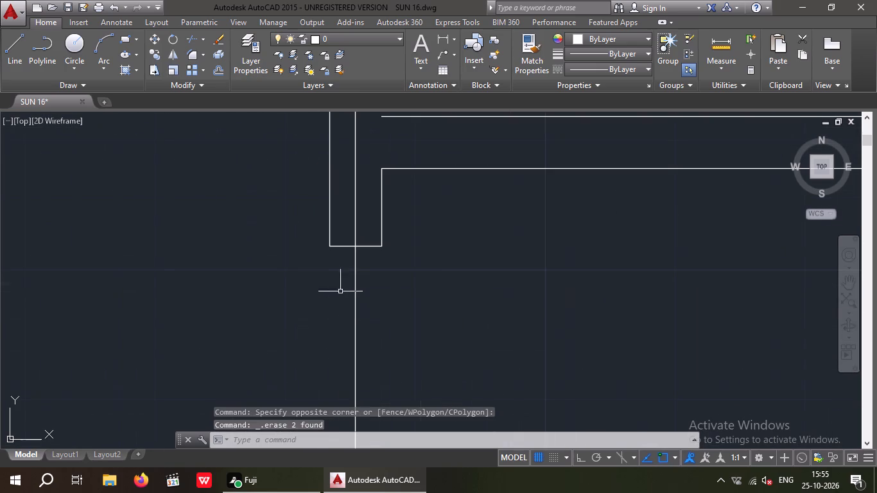
drag(440, 281, 400, 260)
click(370, 213)
key(Delete)
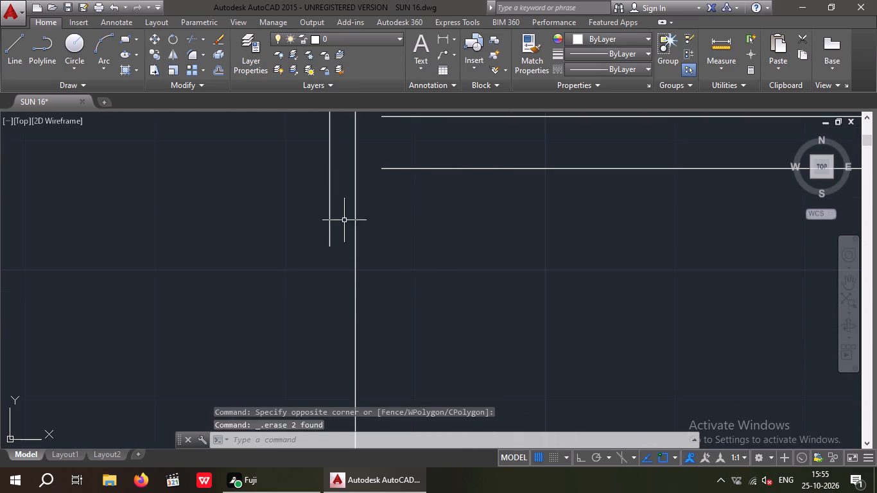
drag(344, 220, 295, 261)
click(295, 261)
key(Delete)
Erase the small right-hand room's horizontal upper wall lines and both vertical partition lines.
scroll(301, 234, down, 3)
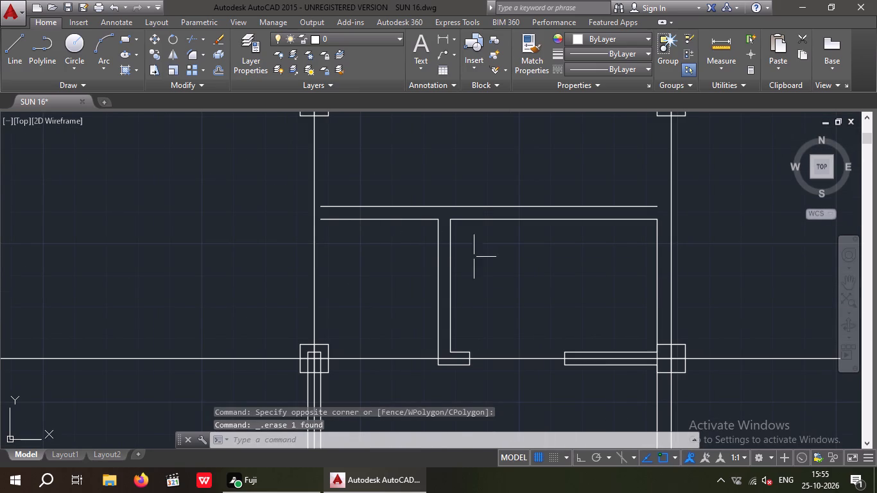
drag(482, 256, 464, 258)
key(Delete)
click(397, 180)
key(Delete)
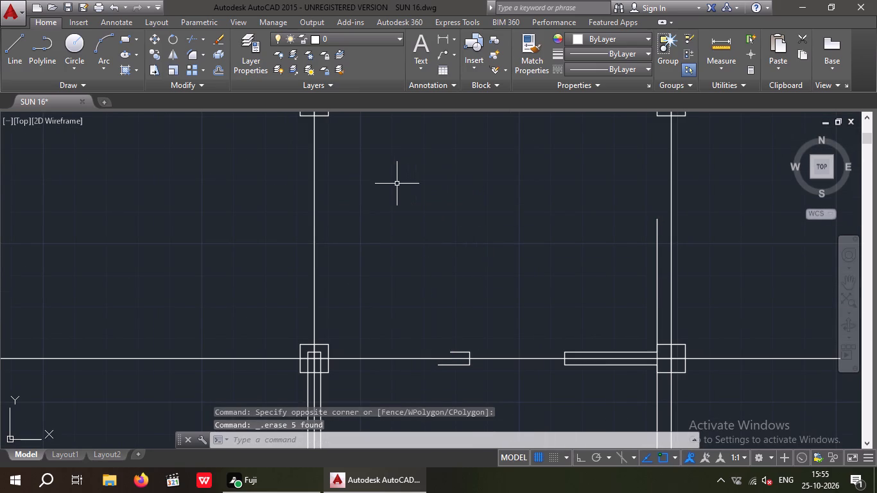
Erase the leftover door-side wall piece on the third horizontal centre line between the middle and right columns.
scroll(397, 184, down, 4)
scroll(412, 212, up, 10)
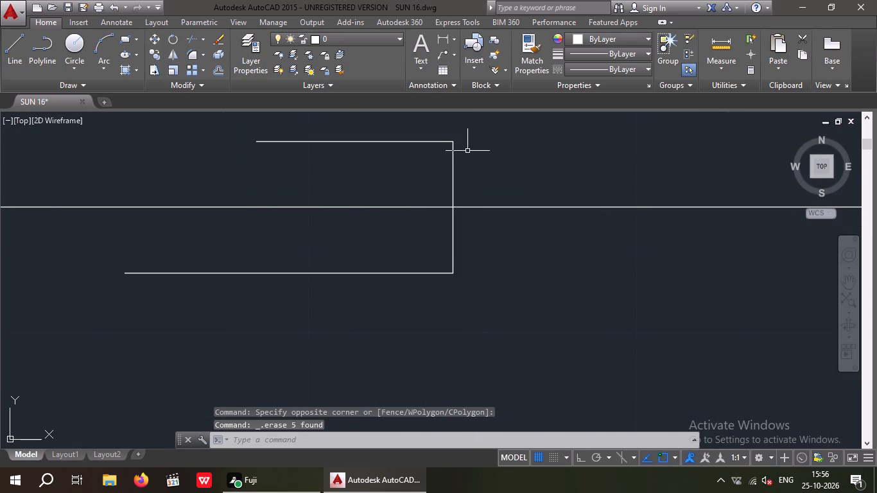
drag(482, 128, 424, 159)
click(422, 159)
key(Delete)
drag(430, 313, 382, 279)
click(353, 221)
key(Delete)
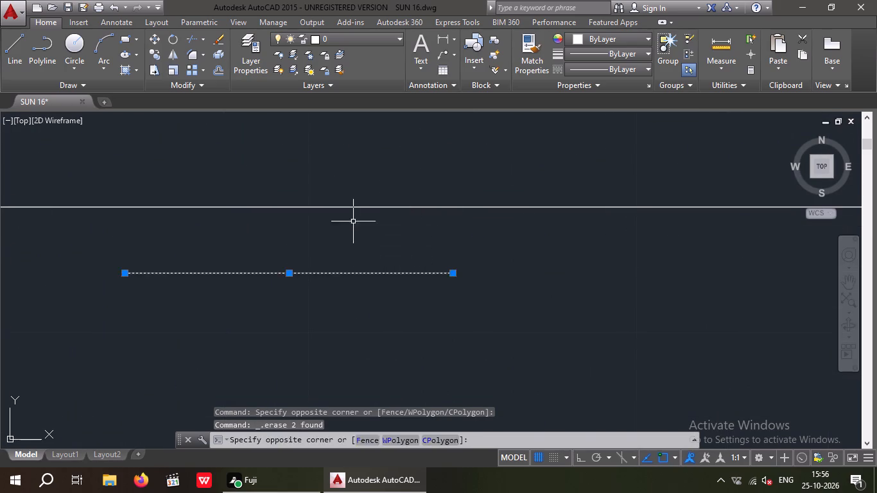
Erase the inner east wall line above the third row's right column.
scroll(361, 237, down, 4)
middle_drag(550, 264, 361, 272)
scroll(394, 236, down, 3)
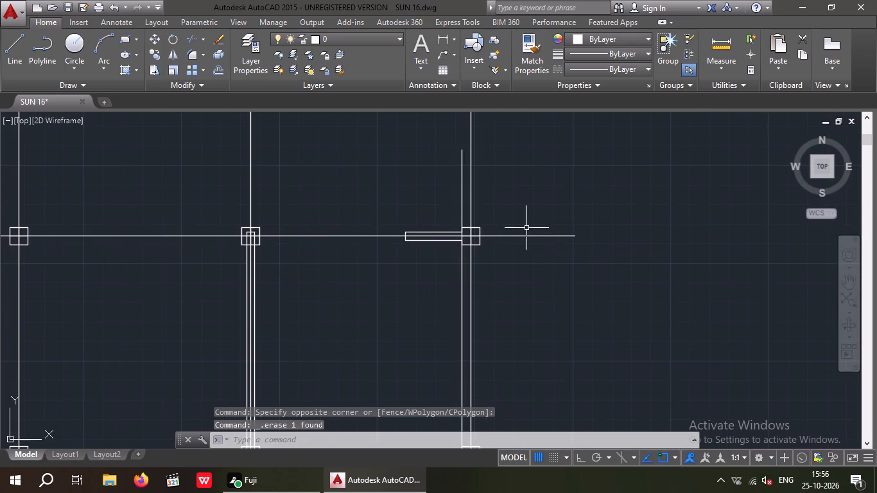
scroll(465, 193, up, 4)
drag(471, 182, 390, 241)
click(390, 241)
key(Delete)
scroll(405, 190, down, 4)
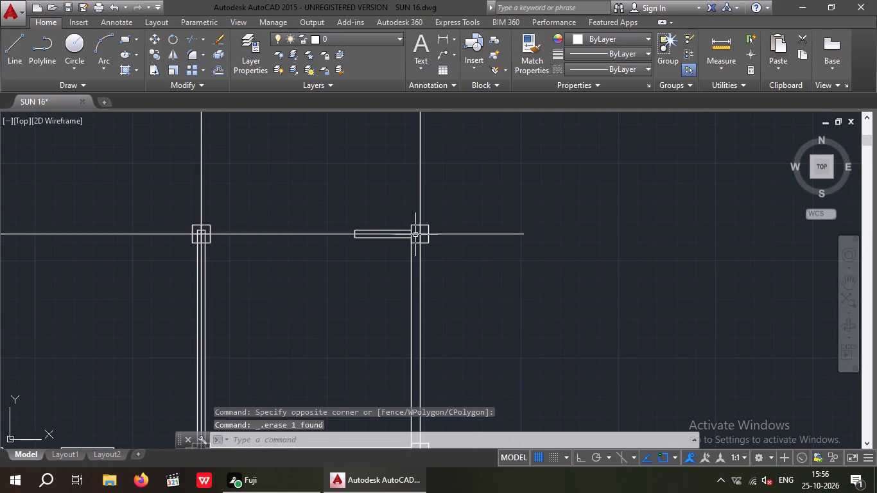
Erase the outlines of the wall stub just west of the right column on the third horizontal centre line.
scroll(406, 227, up, 4)
drag(413, 260, 389, 236)
click(376, 212)
key(Delete)
scroll(376, 212, down, 4)
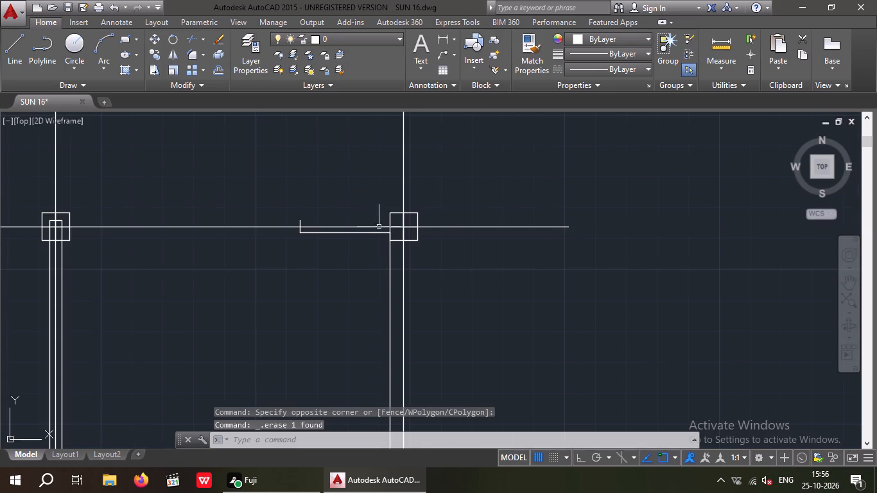
scroll(302, 230, up, 5)
drag(302, 288, 272, 275)
click(265, 227)
key(Delete)
Erase the inner east wall line below the third row's right column.
scroll(269, 227, down, 5)
scroll(374, 281, up, 4)
drag(327, 209, 227, 291)
click(225, 293)
key(Delete)
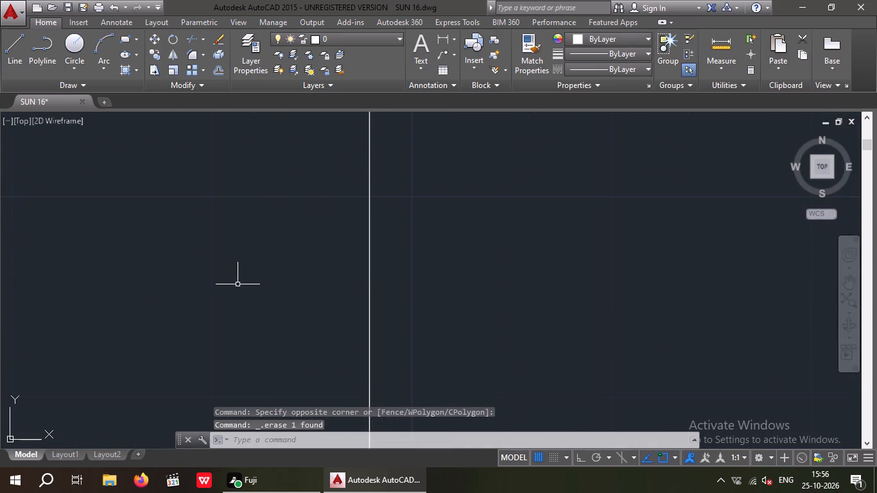
Erase the partition's end line and both side lines along the middle vertical centre line between the third and fourth column rows.
scroll(248, 268, down, 5)
middle_drag(228, 277, 340, 250)
scroll(329, 260, down, 3)
middle_drag(284, 283, 364, 272)
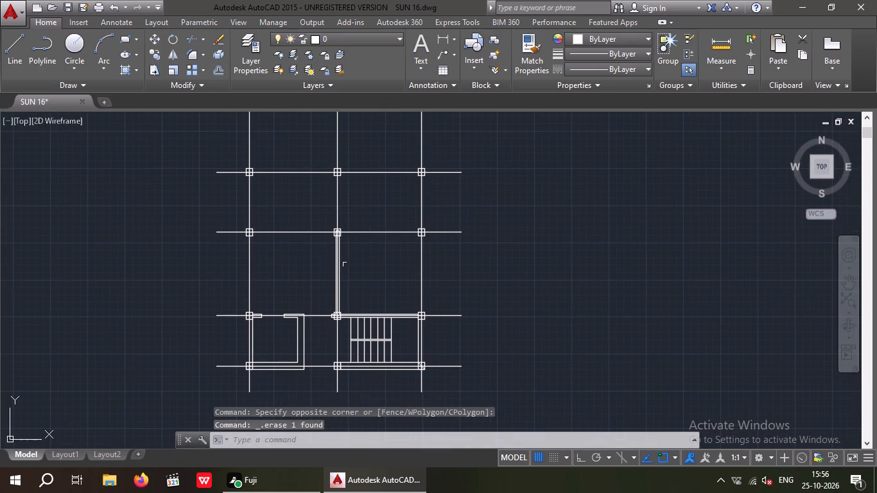
scroll(331, 225, up, 5)
scroll(365, 275, up, 2)
drag(410, 244, 385, 290)
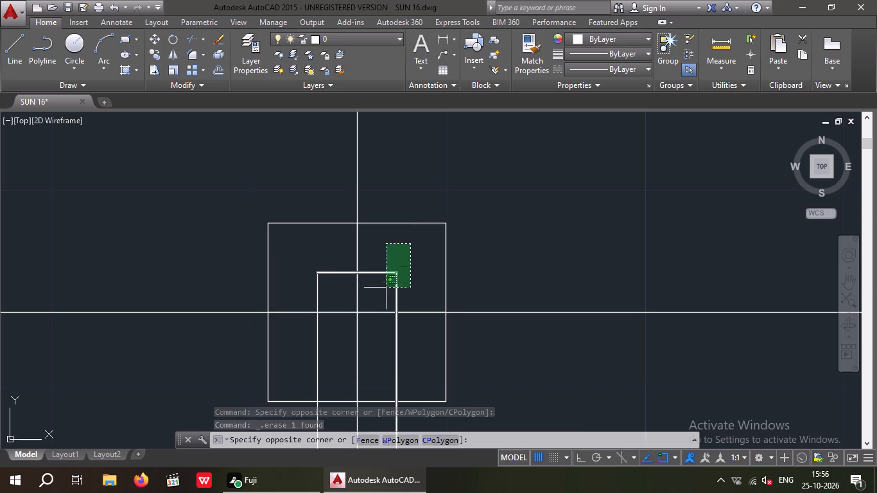
drag(385, 290, 384, 290)
click(385, 288)
key(Delete)
drag(329, 264, 305, 302)
click(302, 300)
key(Delete)
scroll(318, 246, down, 5)
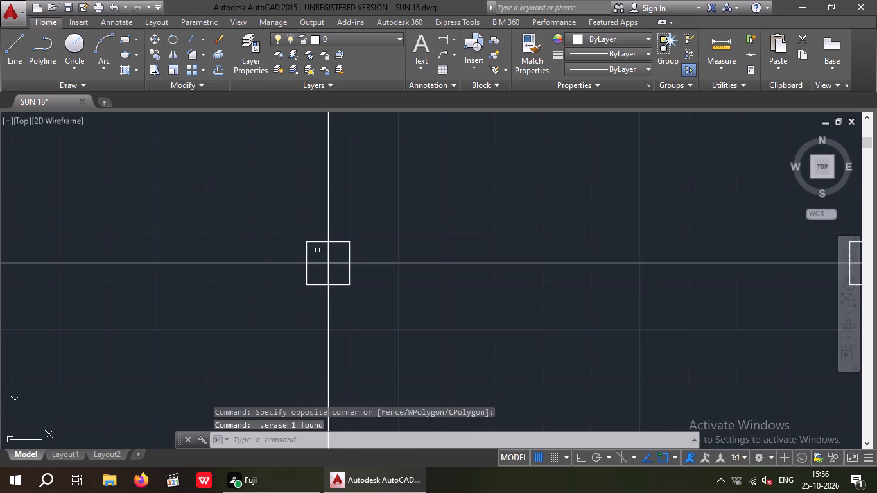
Erase all outlines of the wall stub just east of the left column on the fourth horizontal centre line.
middle_drag(295, 342, 349, 243)
scroll(347, 246, down, 3)
middle_drag(316, 293, 388, 252)
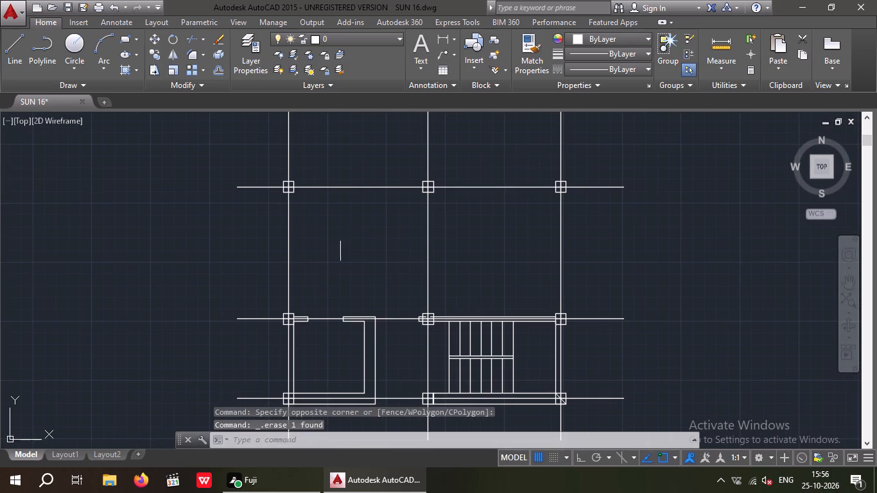
scroll(300, 334, up, 4)
scroll(315, 248, up, 3)
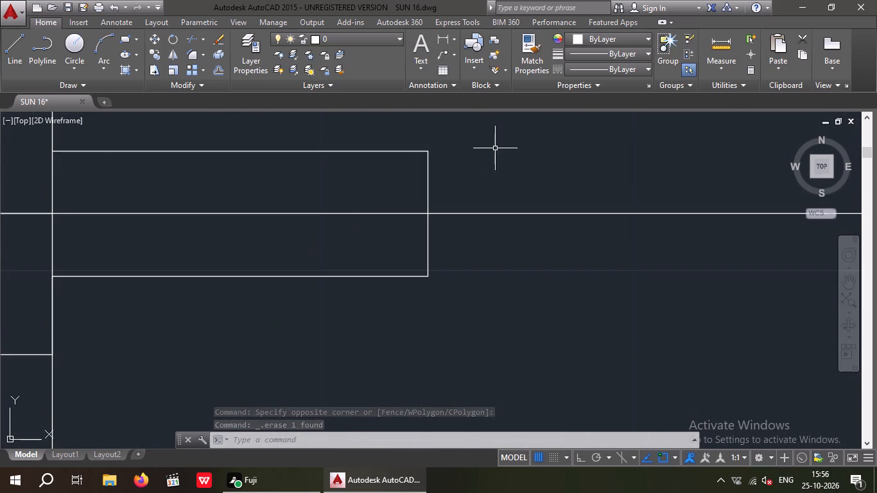
drag(496, 140, 417, 170)
click(397, 167)
key(Delete)
scroll(424, 142, down, 3)
scroll(360, 206, up, 2)
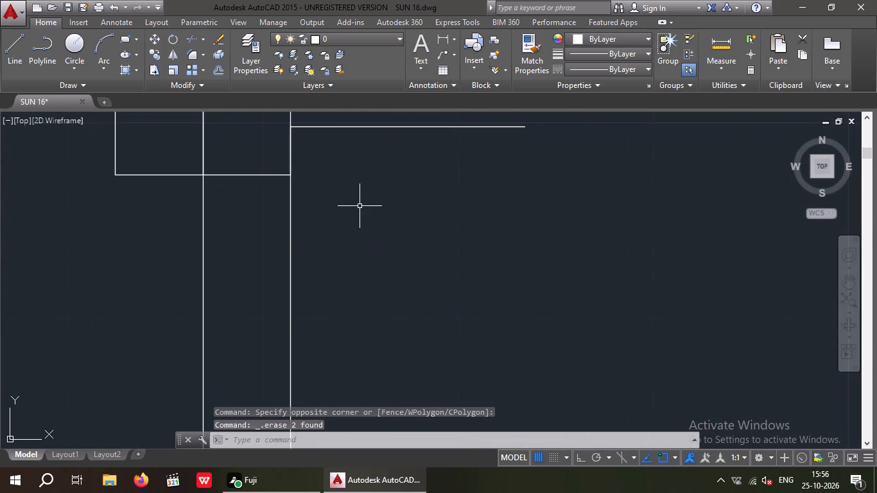
drag(428, 235, 388, 210)
click(352, 119)
key(Delete)
Erase the inner west wall line between the fourth and bottom rows' left columns.
drag(365, 188, 279, 277)
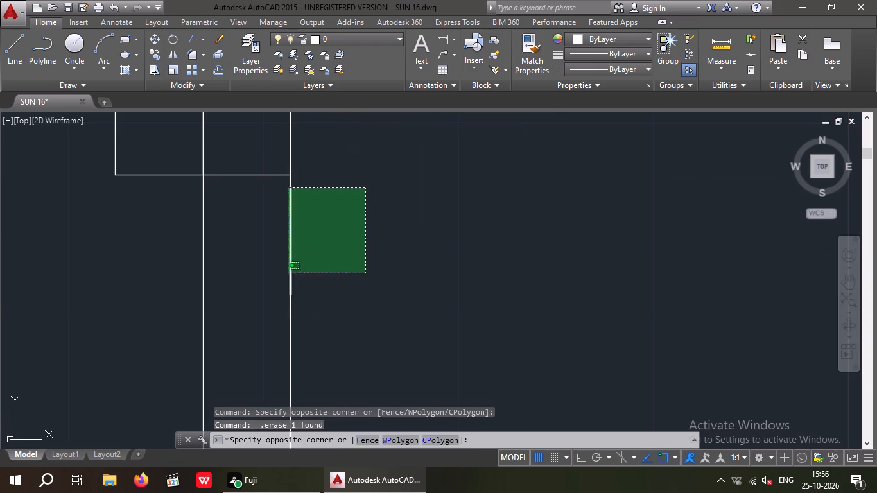
drag(279, 277, 283, 275)
key(Delete)
click(264, 286)
key(Delete)
scroll(267, 245, down, 5)
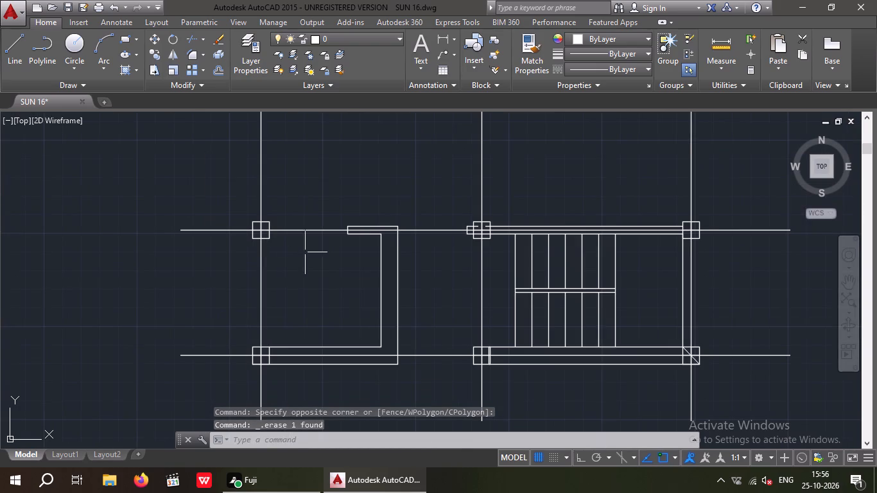
Erase the upper and east wall lines of the small room between the left and middle columns in the lowest bay.
middle_drag(313, 257, 256, 238)
scroll(339, 200, up, 4)
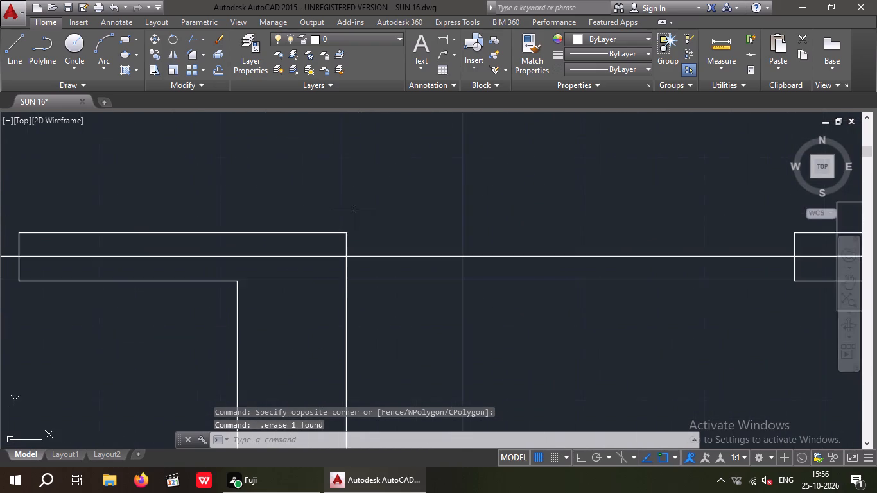
scroll(355, 209, up, 3)
drag(369, 203, 266, 302)
click(263, 315)
key(Delete)
scroll(289, 248, down, 5)
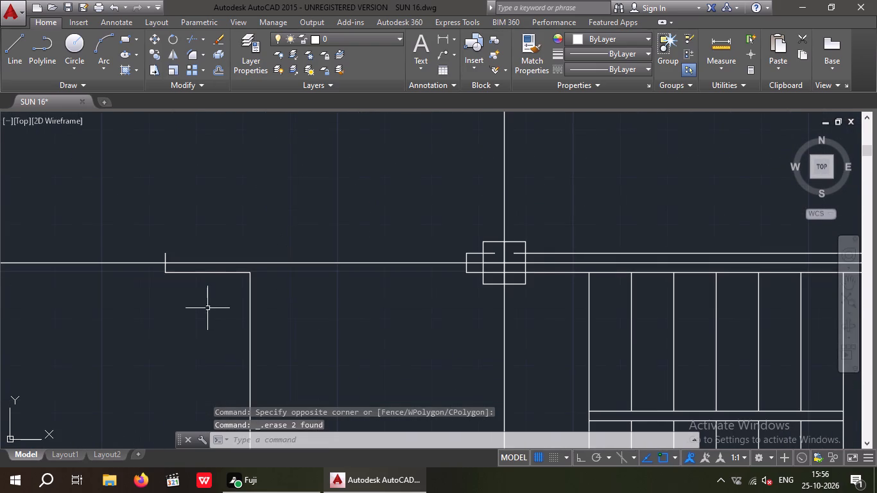
middle_drag(235, 308, 281, 308)
scroll(211, 280, up, 5)
click(225, 277)
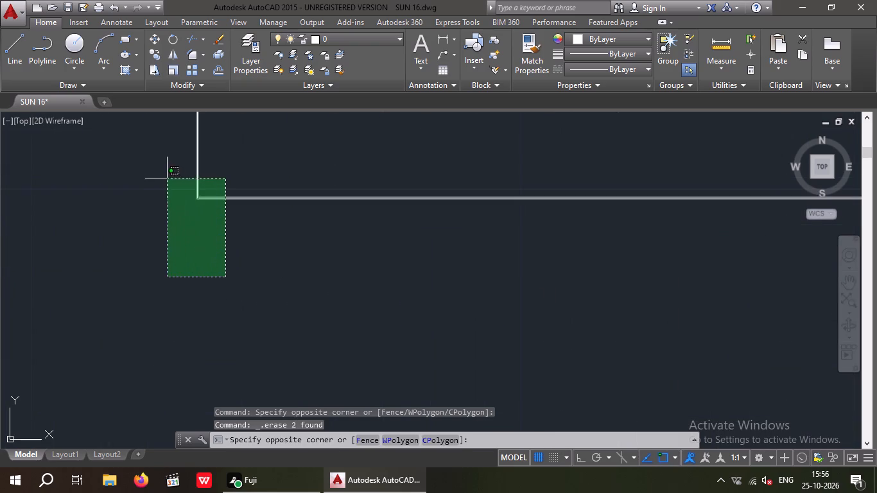
click(166, 177)
key(Delete)
scroll(213, 216, down, 4)
scroll(252, 250, down, 1)
drag(375, 270, 273, 342)
click(264, 350)
key(Delete)
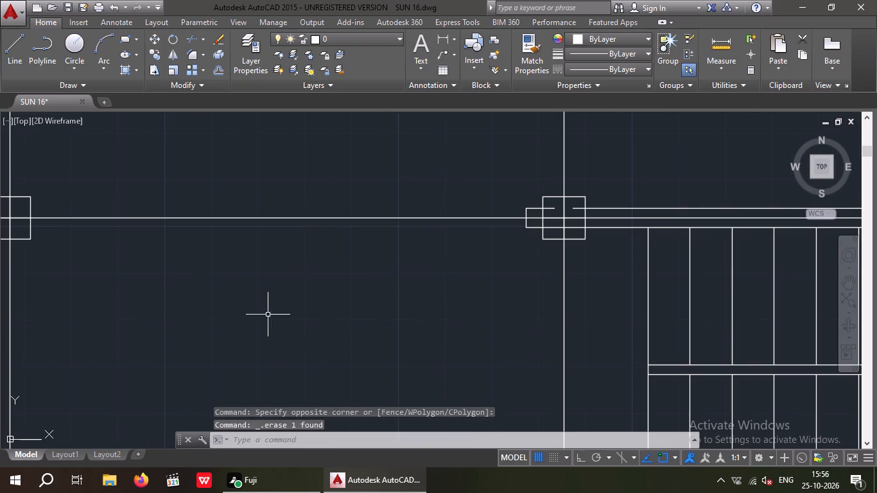
Erase both lines of that small room's bottom wall along the lowest horizontal centre line.
scroll(277, 262, down, 5)
scroll(255, 293, up, 5)
scroll(242, 234, up, 3)
drag(288, 266, 265, 250)
click(247, 193)
key(Delete)
scroll(256, 196, down, 3)
drag(317, 279, 302, 276)
click(285, 240)
key(Delete)
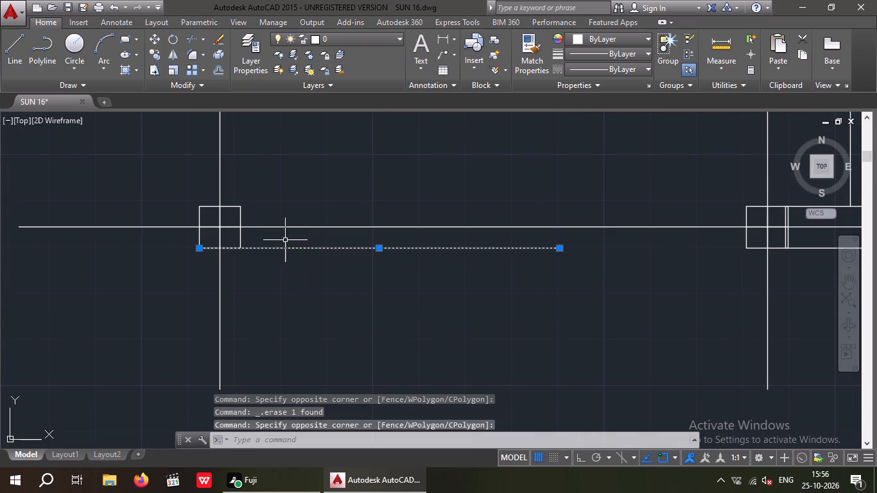
Erase the staircase bay's upper wall lines, including the stub west of the middle column on the fourth horizontal centre line.
scroll(297, 252, down, 4)
middle_drag(339, 273, 267, 288)
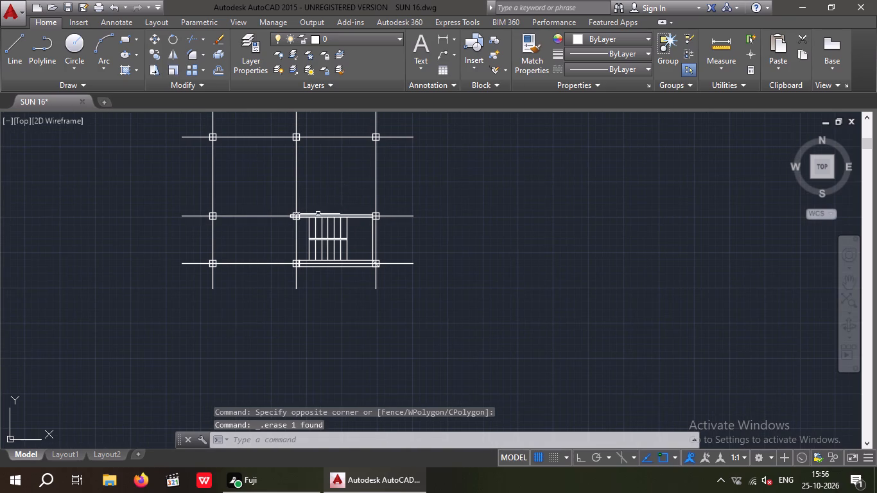
scroll(309, 218, up, 5)
scroll(117, 180, up, 3)
drag(116, 196, 75, 189)
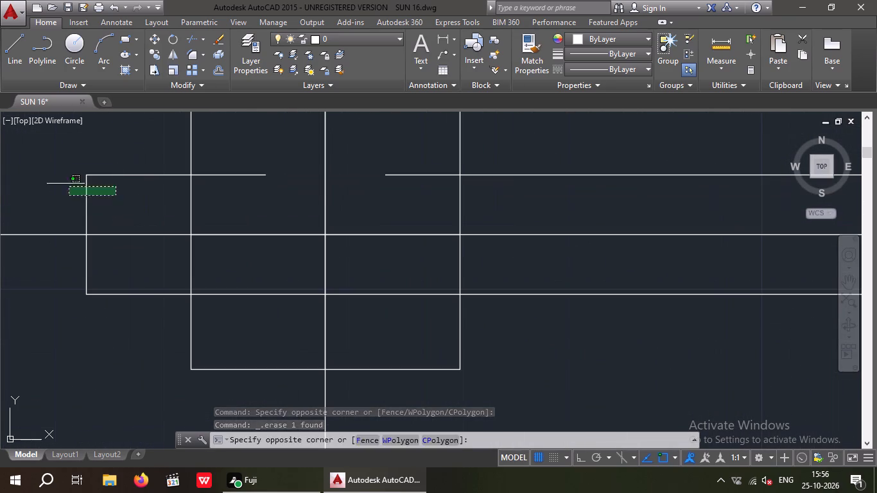
click(56, 164)
key(Delete)
drag(125, 316, 98, 295)
click(96, 282)
key(Delete)
scroll(110, 264, down, 3)
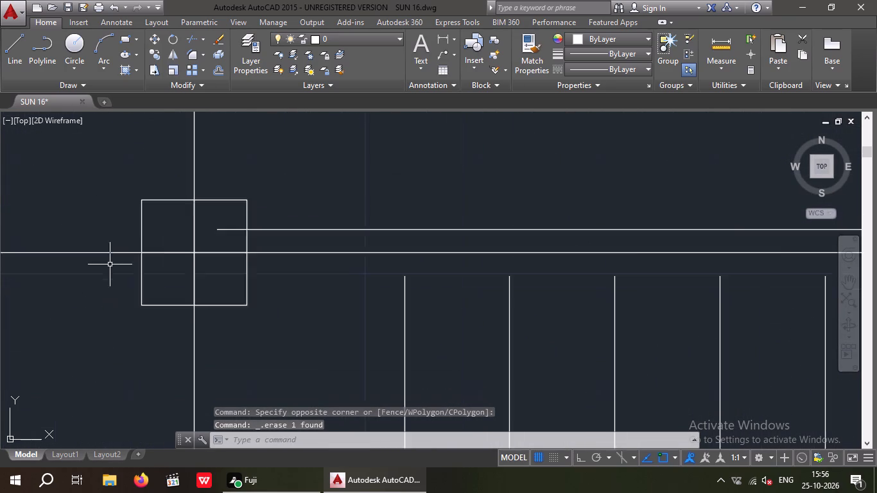
scroll(326, 246, up, 3)
drag(357, 252, 324, 228)
click(307, 190)
key(Delete)
scroll(308, 194, down, 4)
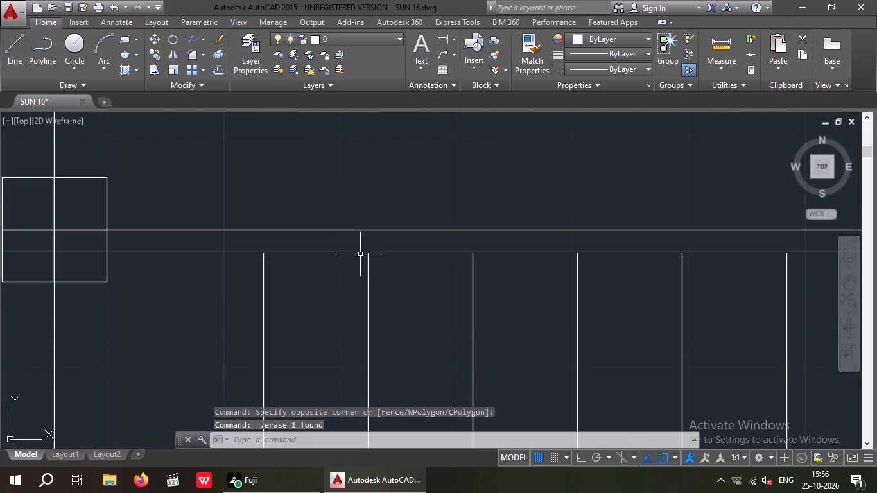
Erase all the staircase tread lines and the divider between the two flights.
scroll(491, 272, down, 5)
scroll(528, 295, up, 3)
drag(555, 272, 455, 348)
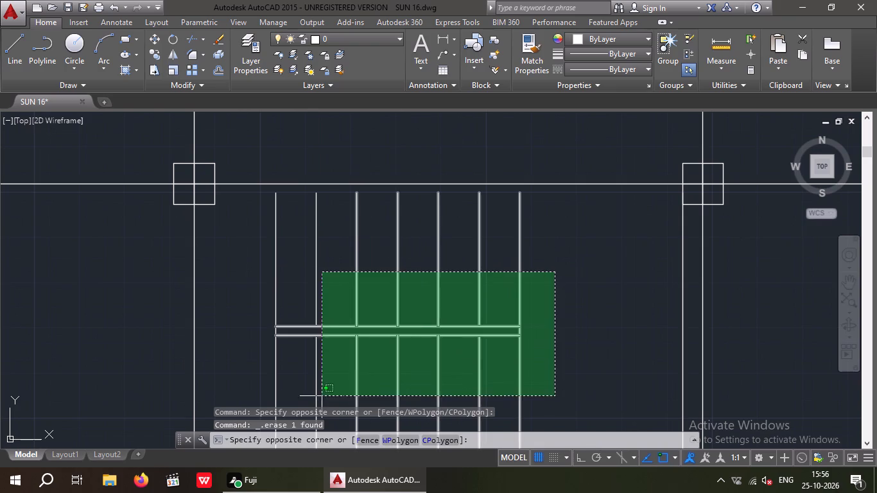
click(256, 384)
key(Delete)
Erase the upper line of the staircase bay's bottom wall between the middle and right columns.
scroll(302, 290, down, 4)
scroll(284, 336, up, 4)
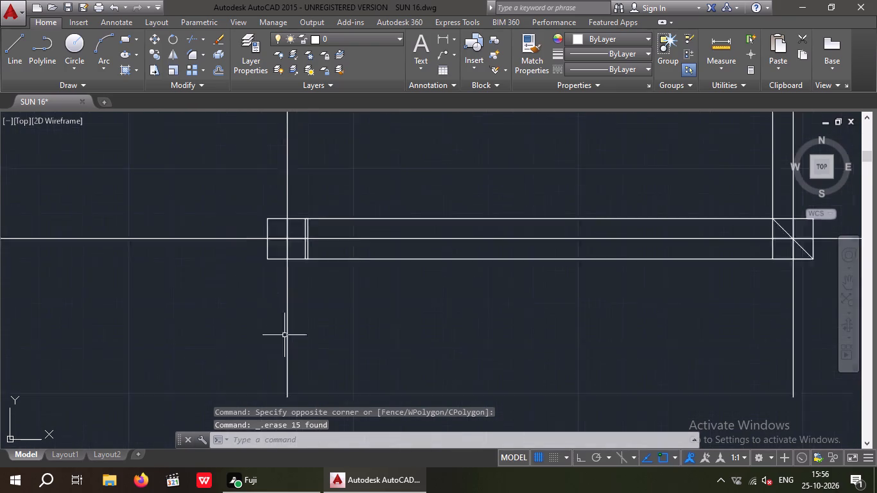
scroll(284, 334, up, 1)
middle_drag(351, 316, 290, 392)
scroll(290, 392, up, 1)
middle_drag(269, 253, 264, 326)
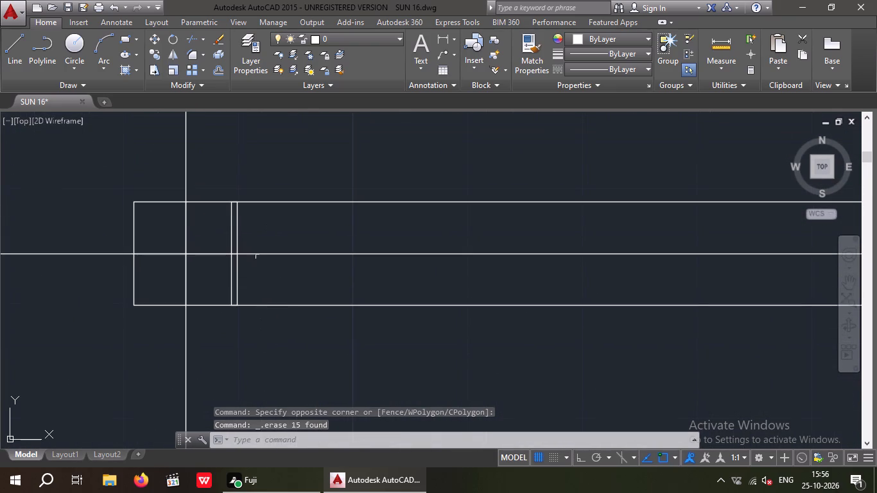
scroll(251, 218, up, 1)
drag(297, 236, 277, 229)
click(254, 175)
key(Delete)
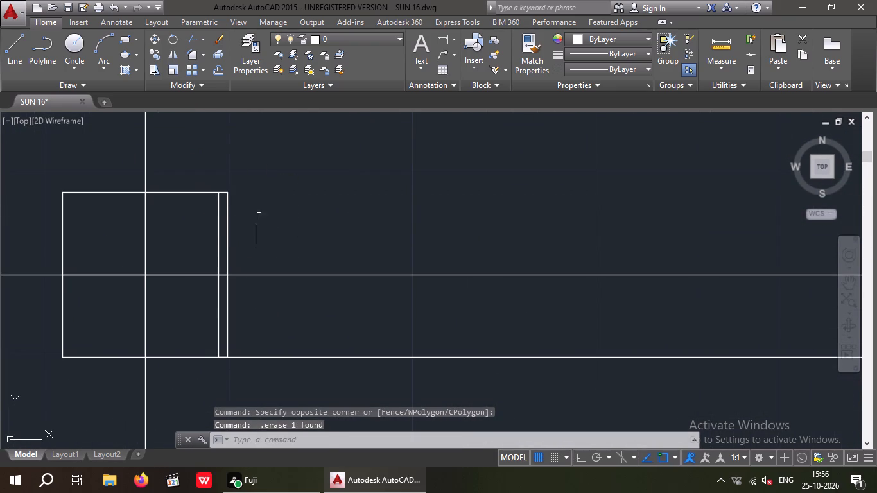
Erase the extra vertical line just inside the east edge of the bottom row's middle column.
drag(261, 210, 229, 240)
key(Delete)
scroll(274, 225, up, 1)
key(Delete)
click(273, 227)
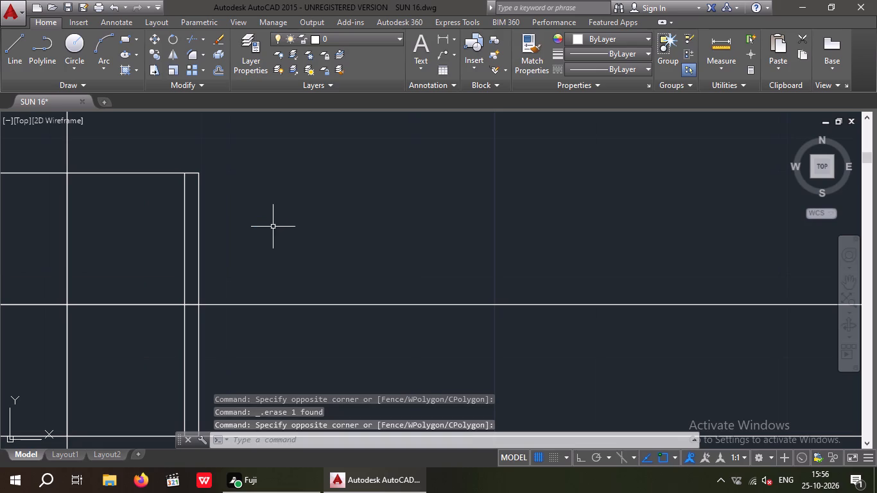
drag(191, 244, 173, 259)
click(169, 261)
key(Delete)
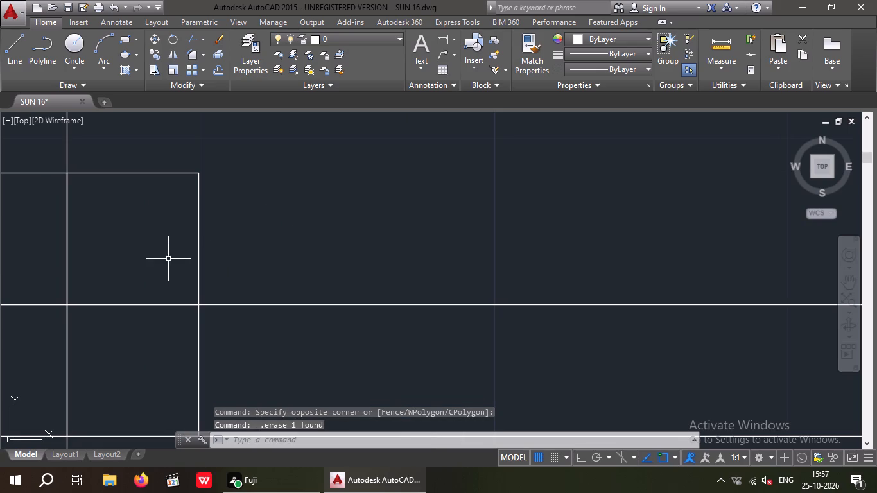
Erase the lower line of the staircase bay's bottom wall.
scroll(168, 239, down, 4)
drag(256, 287, 249, 283)
click(239, 262)
key(Delete)
scroll(250, 271, down, 3)
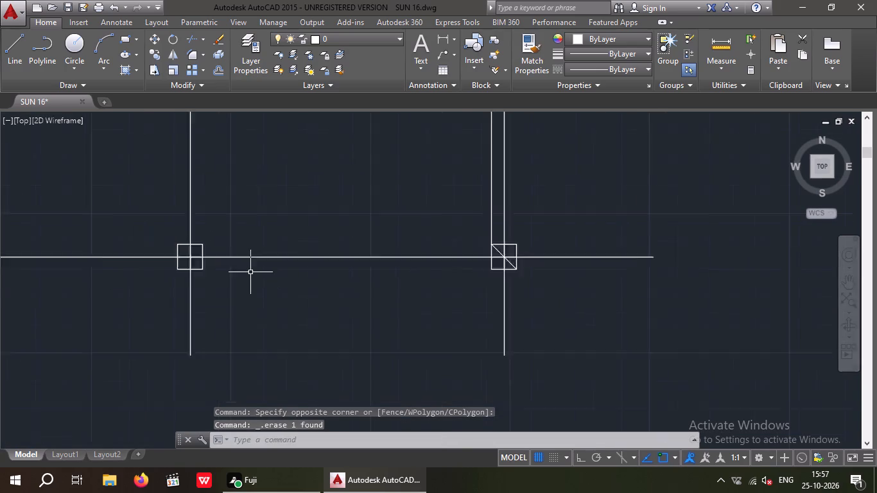
Erase the diagonal line across the bottom row's right column.
scroll(349, 261, up, 9)
drag(336, 266, 336, 270)
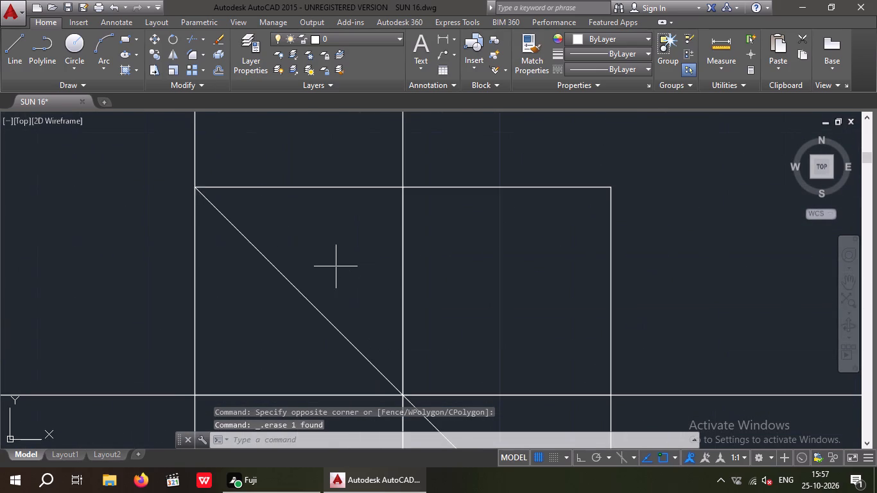
drag(336, 270, 288, 316)
click(288, 316)
key(Delete)
Erase the inner east wall line above the bottom row's right column.
scroll(285, 295, down, 4)
drag(295, 222, 230, 259)
click(230, 257)
key(Delete)
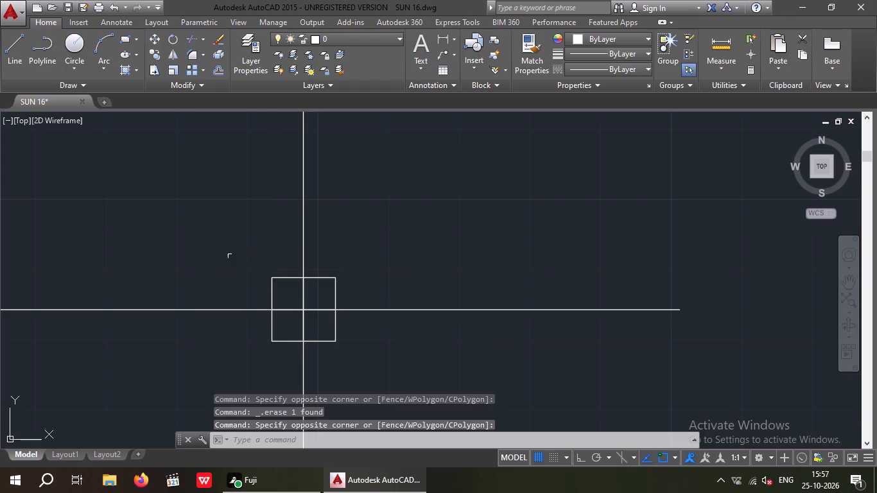
Using all objects as cutting edges, trim centre-line segments inside the top row's left column square.
scroll(239, 239, down, 5)
middle_drag(227, 272, 326, 299)
scroll(317, 303, down, 2)
middle_drag(326, 322, 360, 334)
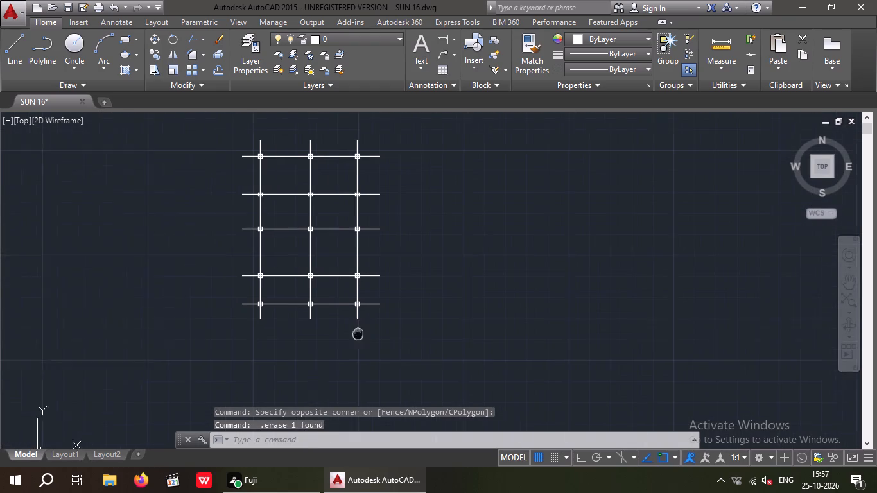
middle_drag(360, 334, 365, 336)
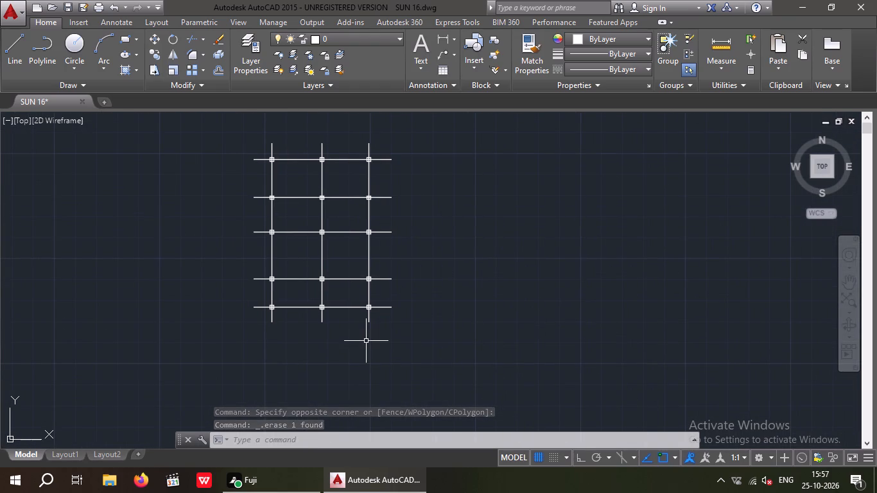
key(Escape)
key(Escape)
key(Escape)
key(Escape)
key(Escape)
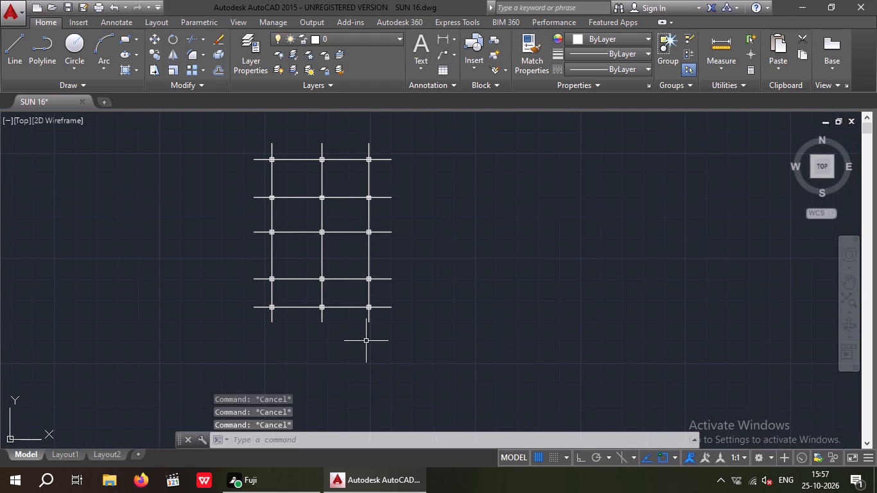
text(TR)
key(space)
key(space)
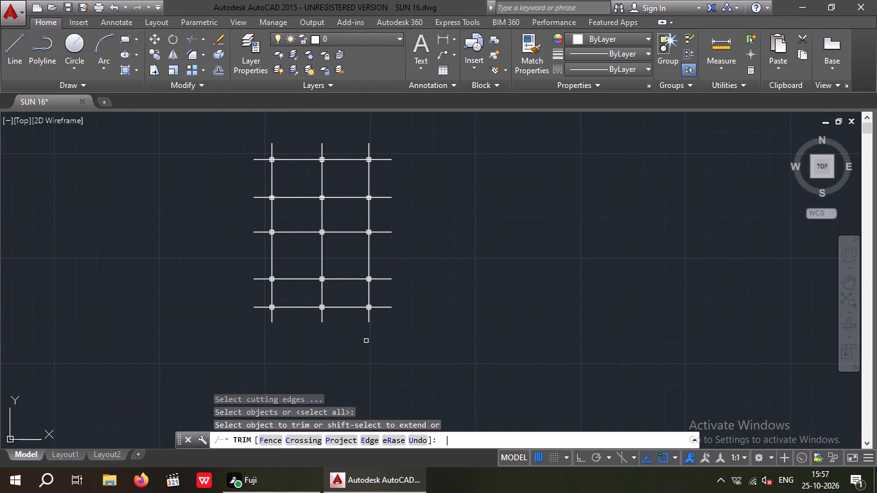
scroll(268, 157, up, 6)
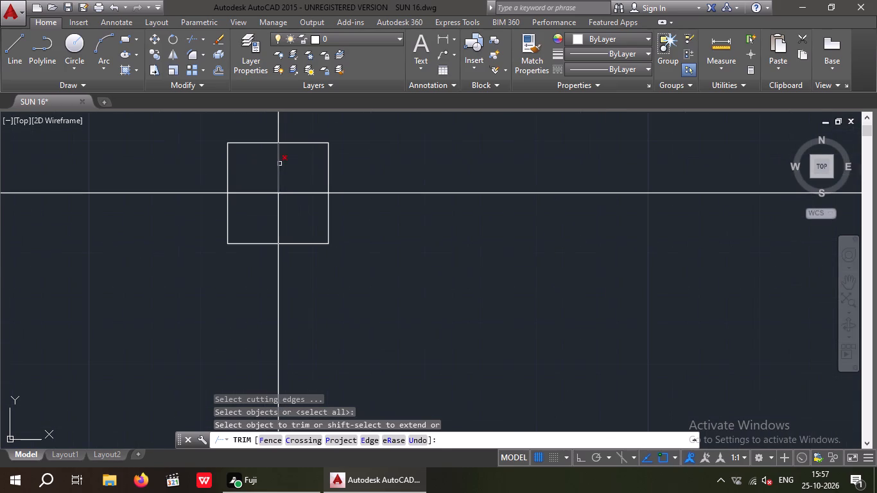
scroll(279, 164, up, 1)
drag(296, 210, 267, 211)
click(268, 192)
scroll(278, 162, down, 4)
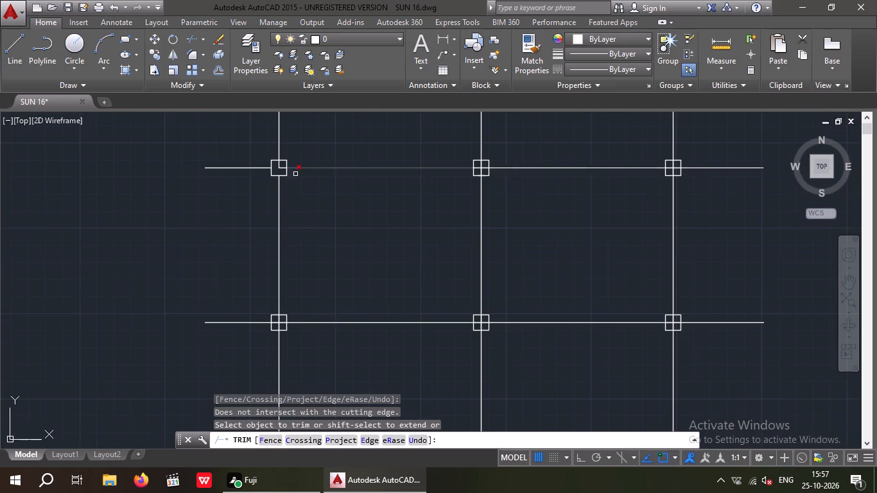
Trim the left and lower centre-line segments inside the top row's middle and right column squares.
middle_drag(313, 221, 193, 286)
scroll(362, 235, up, 4)
drag(369, 238, 333, 235)
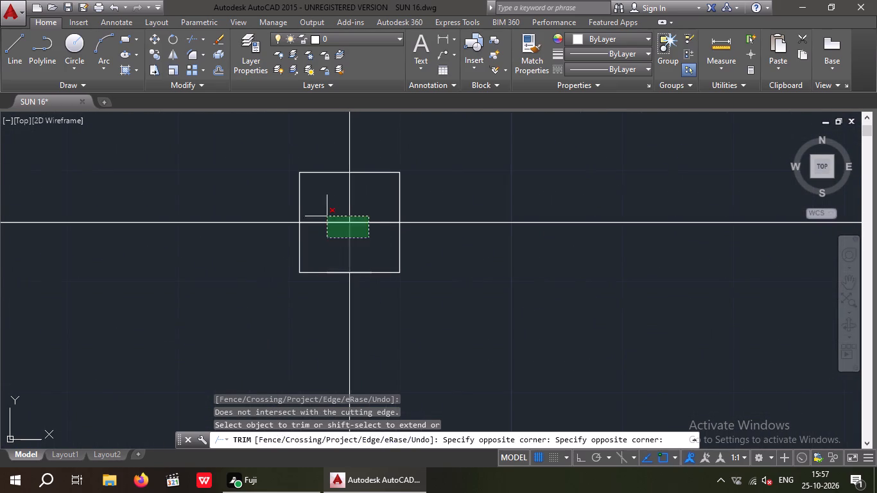
click(327, 213)
scroll(334, 210, down, 4)
middle_drag(367, 261, 214, 335)
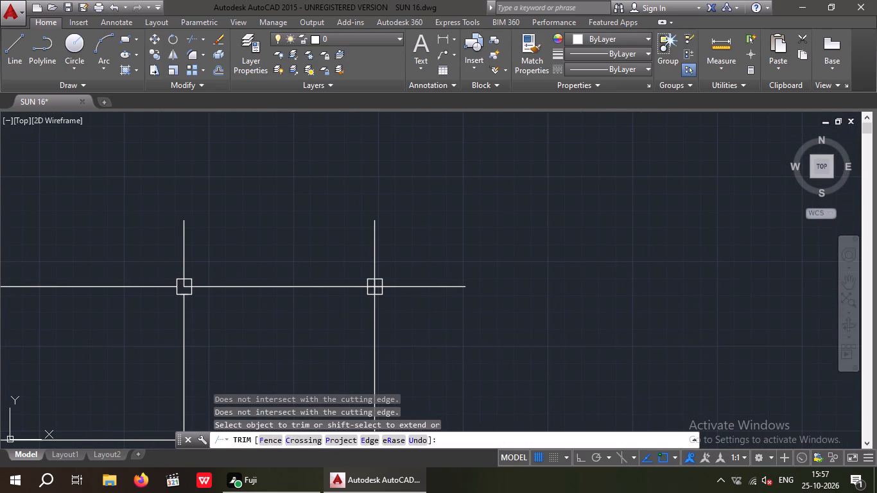
scroll(370, 284, up, 3)
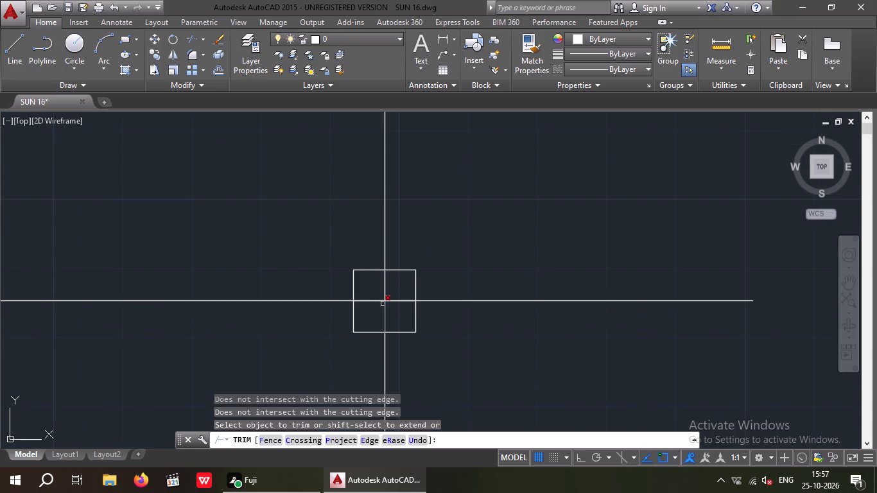
drag(401, 313, 368, 299)
click(368, 286)
Trim the left and lower centre-line segments inside the second row's left column square.
scroll(378, 284, down, 4)
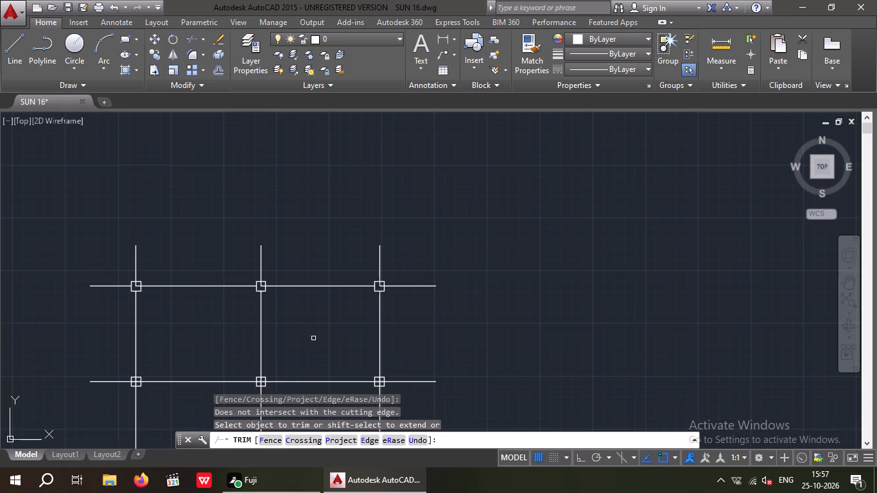
middle_drag(315, 333, 468, 240)
scroll(283, 292, up, 6)
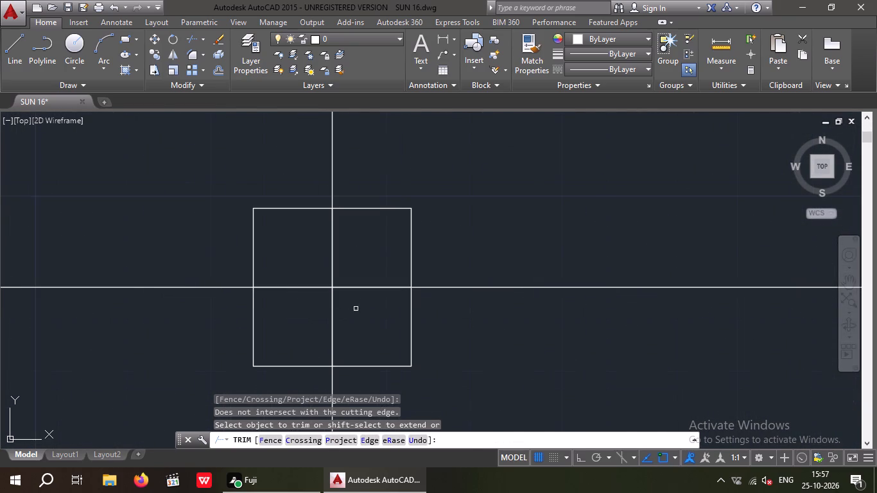
drag(356, 313, 318, 303)
click(300, 264)
Trim the left and lower centre-line segments inside the second row's middle and right column squares.
scroll(315, 257, down, 4)
middle_drag(379, 296, 126, 312)
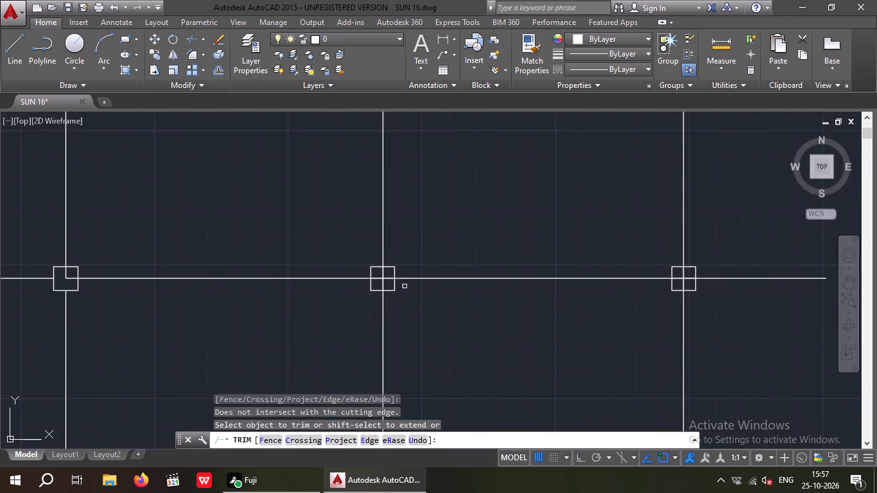
scroll(375, 275, up, 4)
drag(435, 331, 383, 304)
click(376, 265)
scroll(386, 265, down, 5)
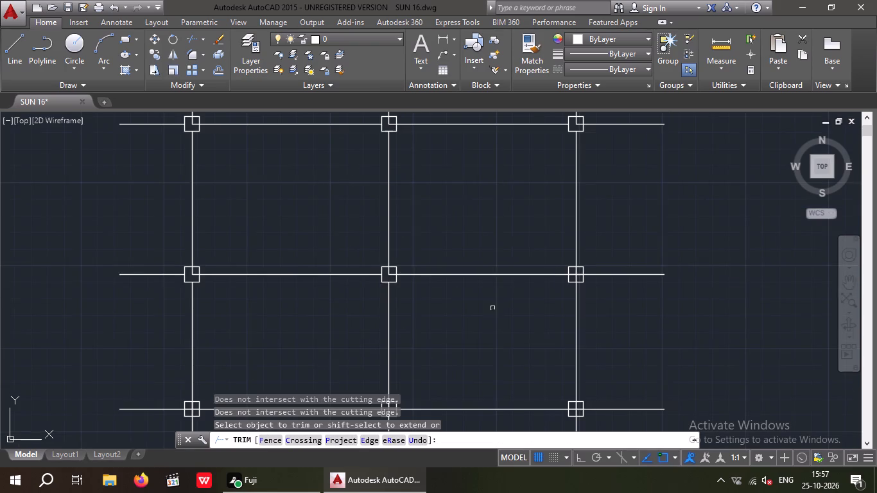
middle_drag(470, 322, 225, 367)
scroll(337, 318, up, 5)
drag(313, 349, 277, 313)
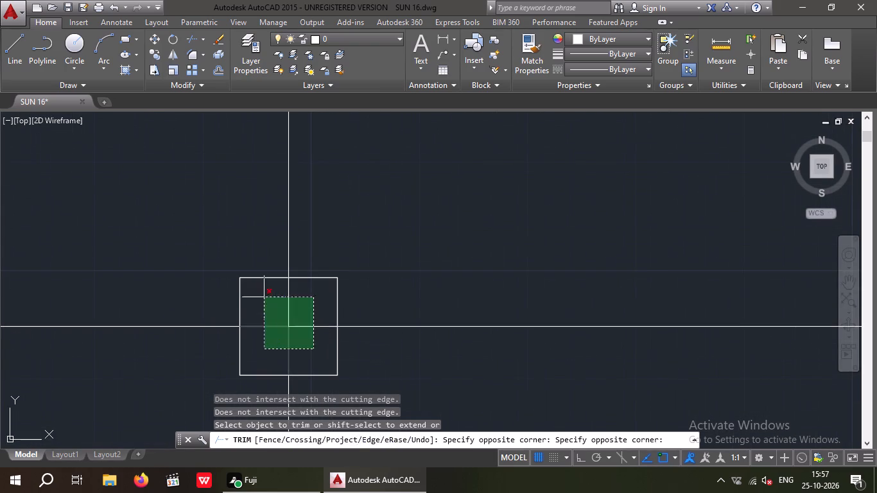
click(262, 292)
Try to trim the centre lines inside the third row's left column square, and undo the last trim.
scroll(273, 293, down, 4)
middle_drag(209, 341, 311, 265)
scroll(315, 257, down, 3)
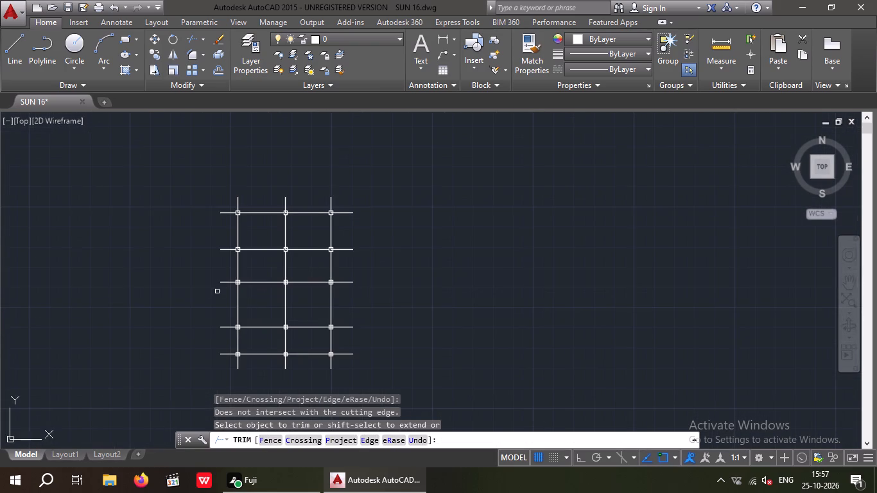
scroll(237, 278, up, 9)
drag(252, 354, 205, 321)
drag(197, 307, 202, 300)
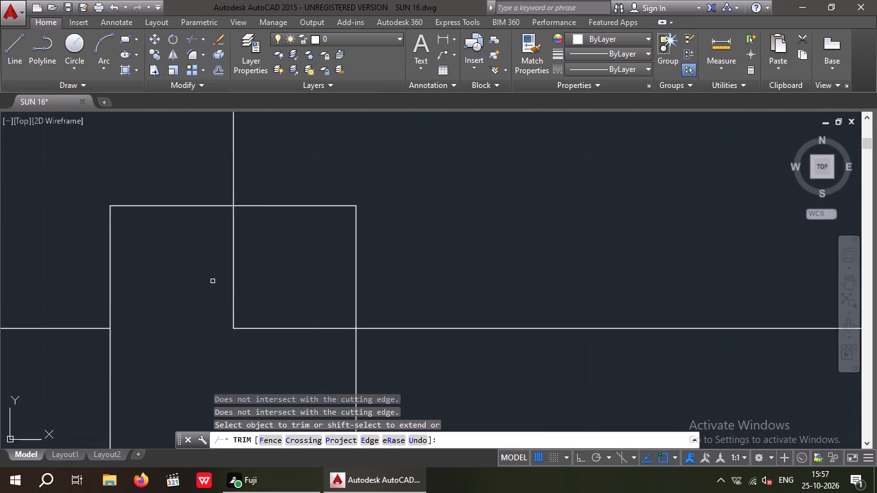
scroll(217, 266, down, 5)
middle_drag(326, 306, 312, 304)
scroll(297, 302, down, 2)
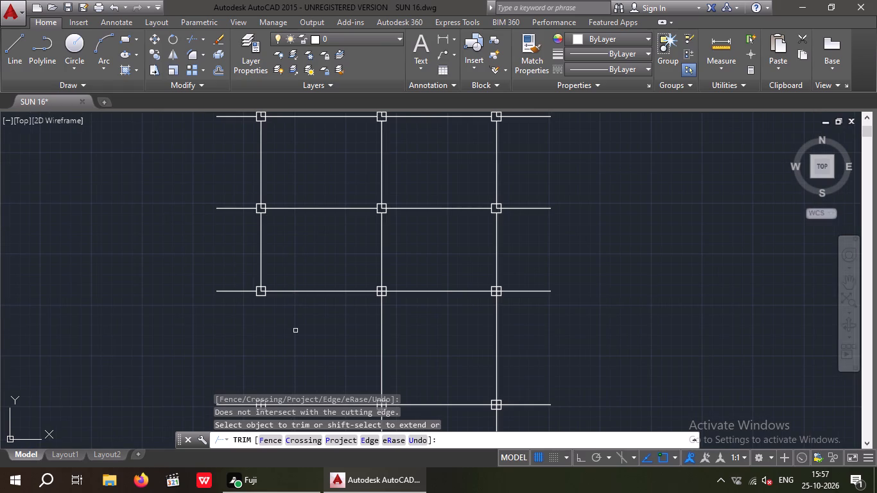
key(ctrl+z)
Trim the left and lower centre-line segments inside the third row's left column square.
scroll(295, 329, down, 4)
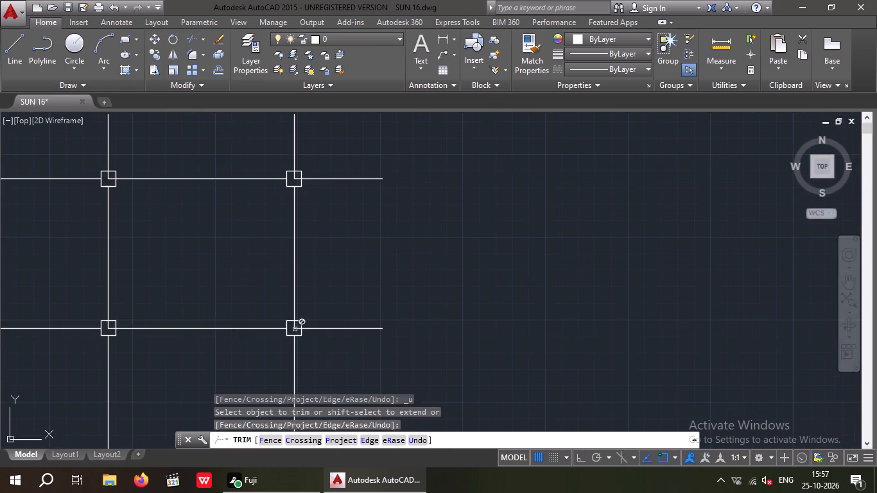
scroll(296, 327, down, 2)
middle_drag(260, 329, 326, 255)
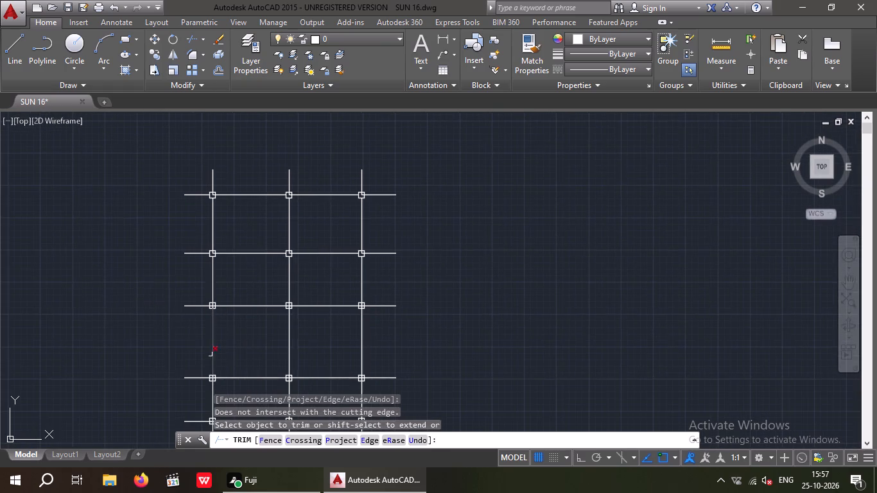
middle_drag(270, 318, 309, 295)
middle_drag(267, 315, 278, 281)
scroll(256, 246, up, 5)
middle_drag(292, 256, 286, 234)
scroll(287, 234, up, 1)
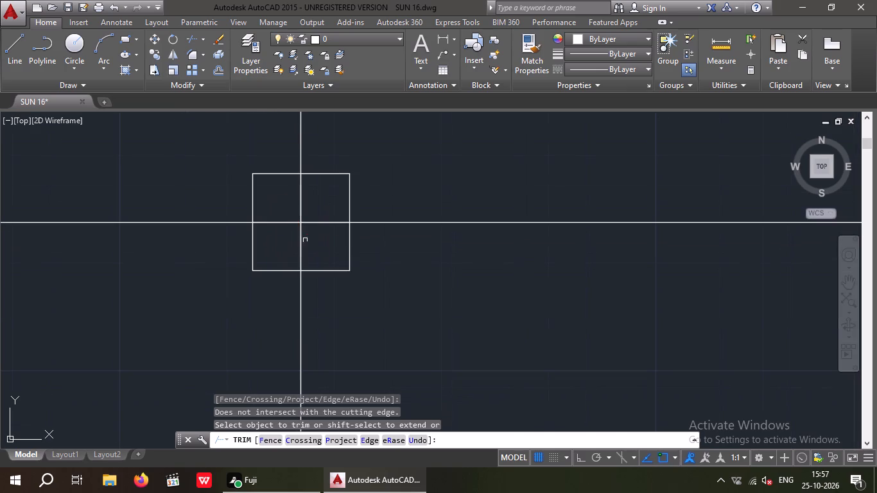
drag(316, 240, 290, 229)
click(286, 209)
Trim the left and lower centre-line segments inside the third row's middle and right column squares.
scroll(288, 204, down, 4)
middle_drag(338, 230, 112, 232)
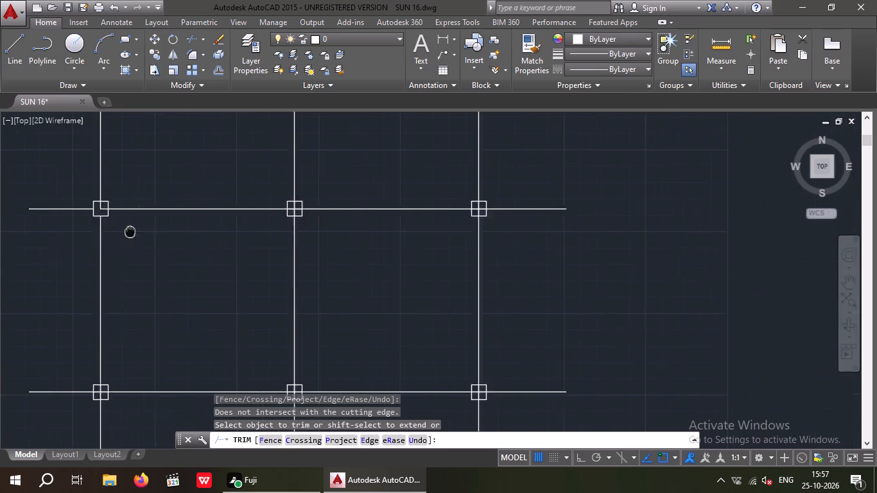
scroll(264, 212, up, 4)
drag(245, 215, 230, 203)
click(209, 171)
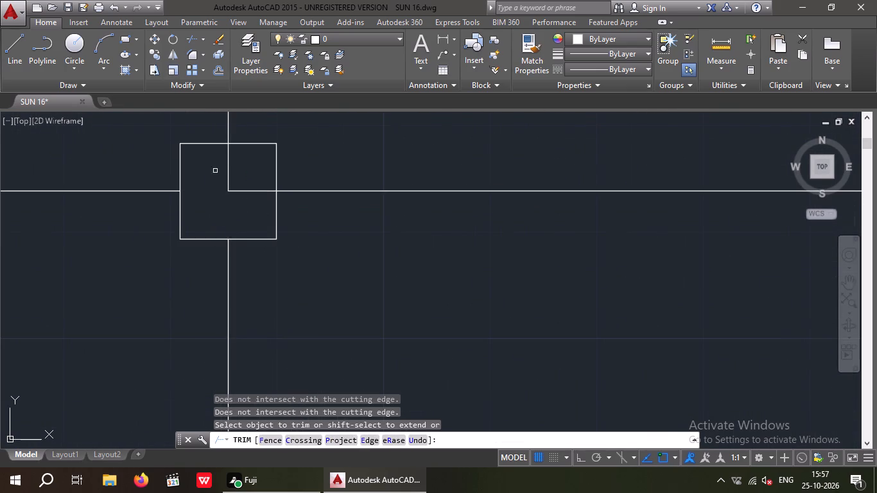
scroll(216, 176, down, 4)
middle_drag(322, 232, 174, 296)
scroll(257, 244, up, 3)
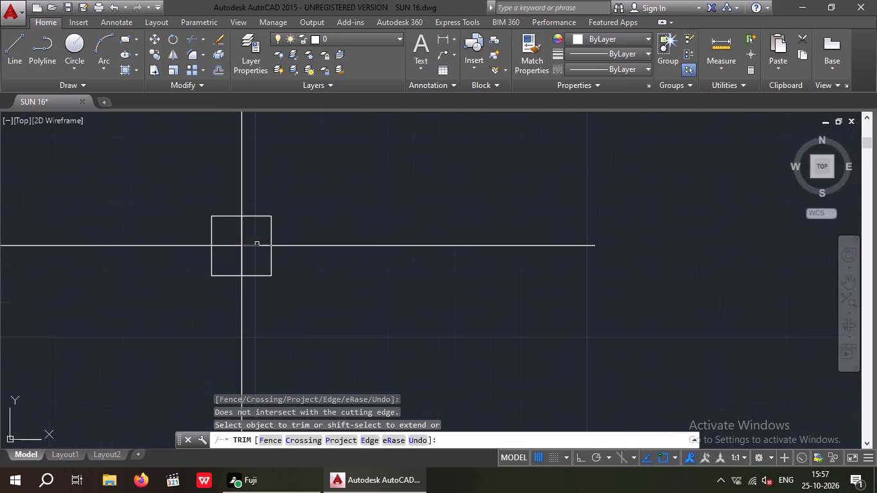
drag(257, 261, 234, 250)
click(230, 238)
Trim the left and lower centre-line segments inside the fourth row's left column square.
scroll(246, 229, down, 5)
middle_drag(184, 291, 286, 268)
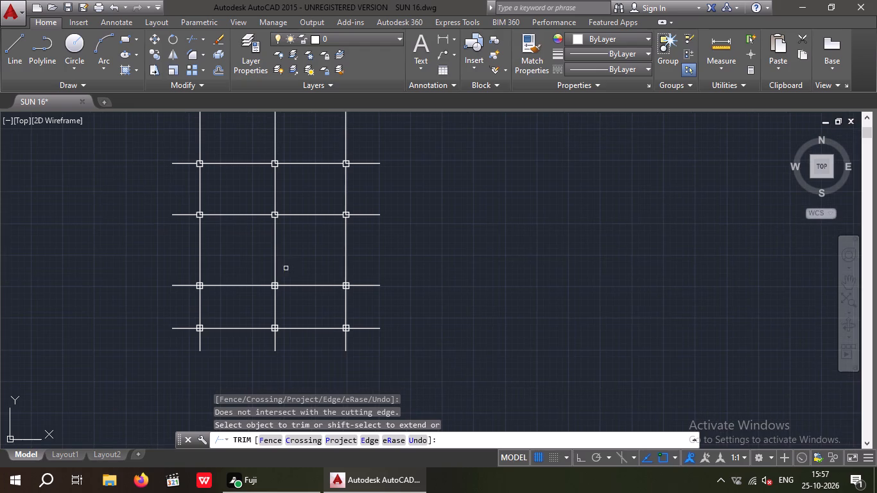
scroll(197, 285, up, 5)
drag(212, 317, 200, 317)
click(190, 295)
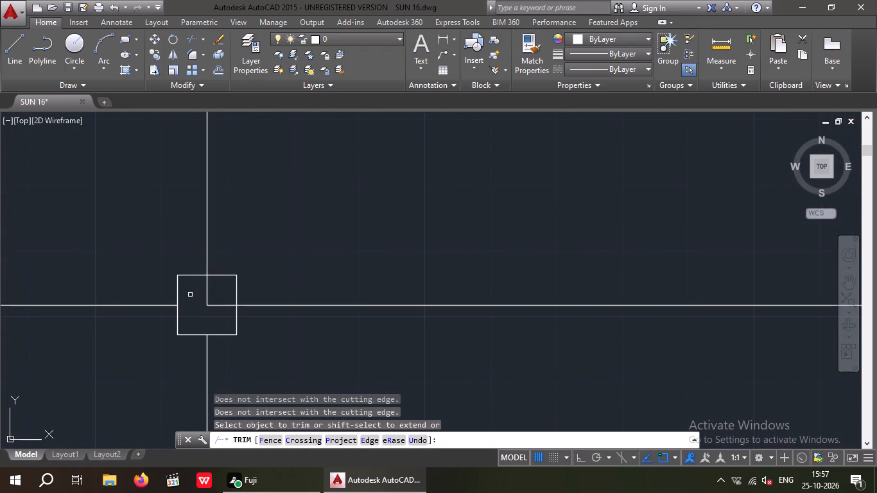
Trim the left and lower centre-line segments inside the fourth row's middle and right column squares.
scroll(206, 291, down, 4)
middle_drag(318, 333, 203, 322)
scroll(284, 281, up, 4)
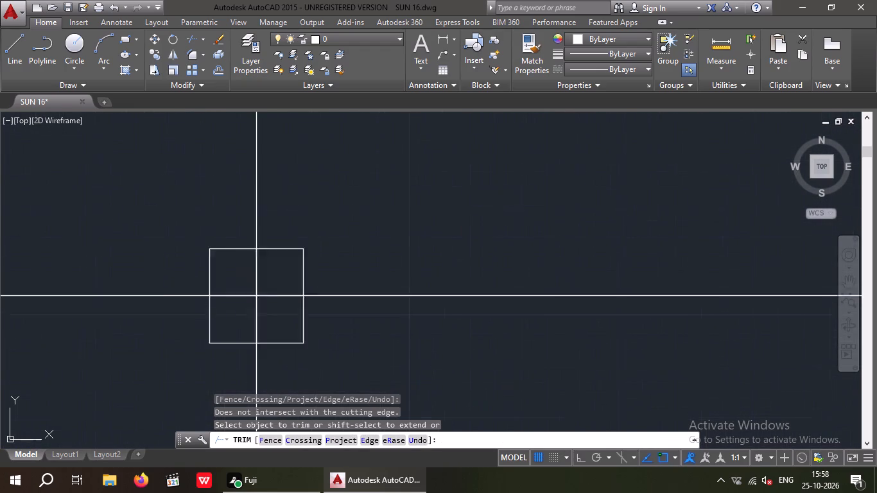
scroll(285, 282, up, 1)
drag(264, 330, 236, 319)
click(221, 286)
scroll(234, 268, down, 5)
middle_drag(293, 309, 187, 318)
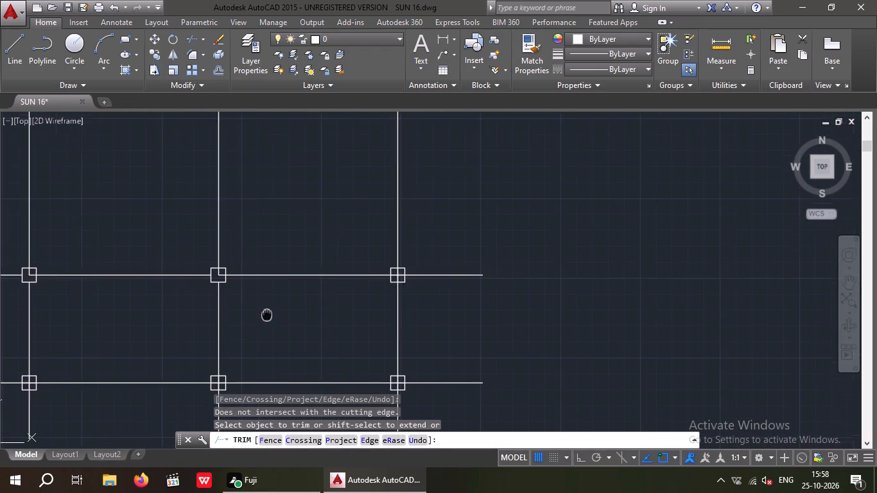
middle_drag(187, 318, 177, 313)
scroll(298, 276, up, 5)
drag(307, 297, 270, 288)
click(267, 258)
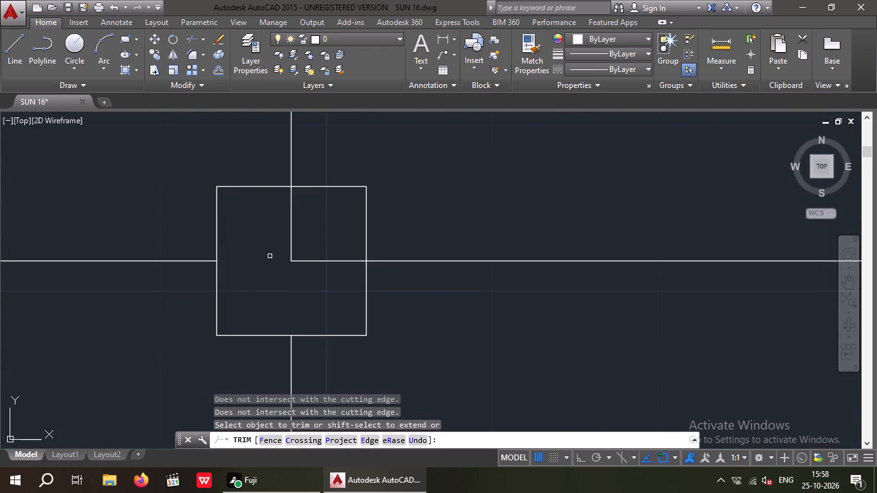
Trim the left and lower centre-line segments inside the bottom row's left column square.
scroll(295, 236, down, 5)
middle_drag(207, 301, 271, 270)
scroll(268, 271, down, 3)
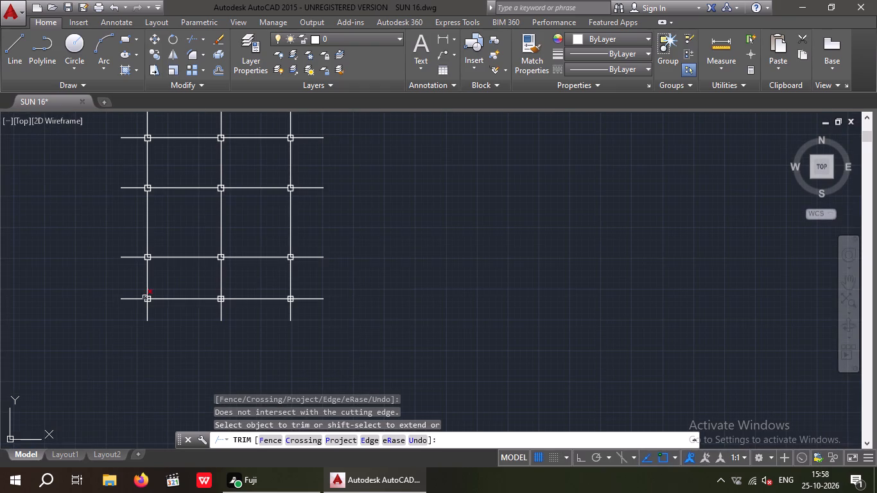
scroll(145, 297, up, 5)
middle_drag(153, 322, 178, 273)
scroll(177, 273, up, 1)
drag(186, 297, 166, 290)
click(157, 261)
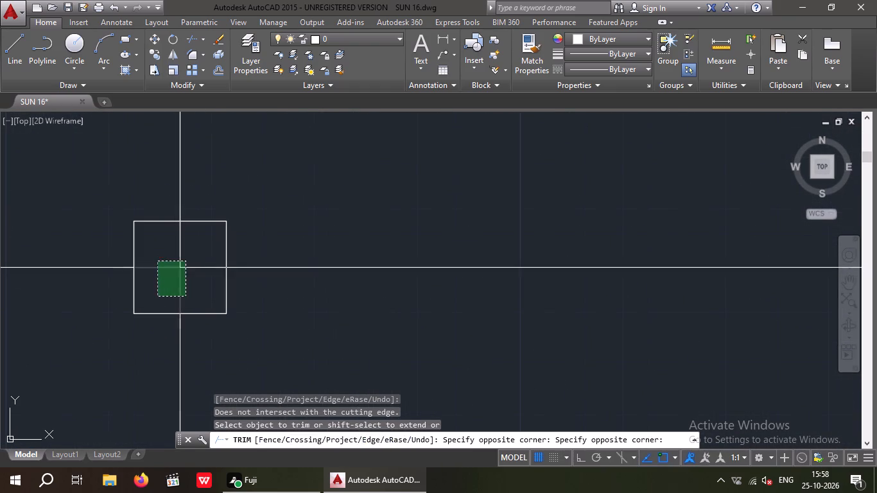
Trim the left and lower centre-line segments inside the bottom row's middle and right column squares, and end the Trim command.
scroll(177, 241, down, 4)
middle_drag(300, 294, 130, 318)
scroll(309, 279, up, 4)
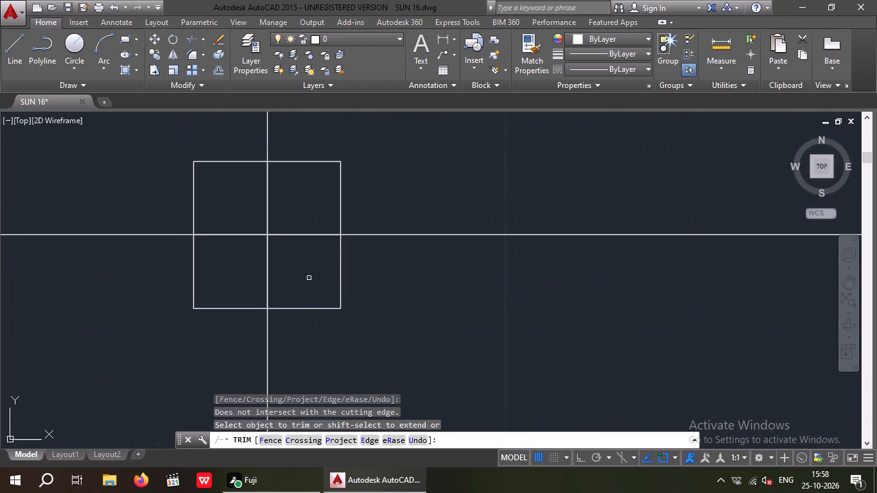
drag(303, 283, 281, 273)
click(252, 224)
scroll(249, 225, down, 4)
middle_drag(323, 278, 117, 332)
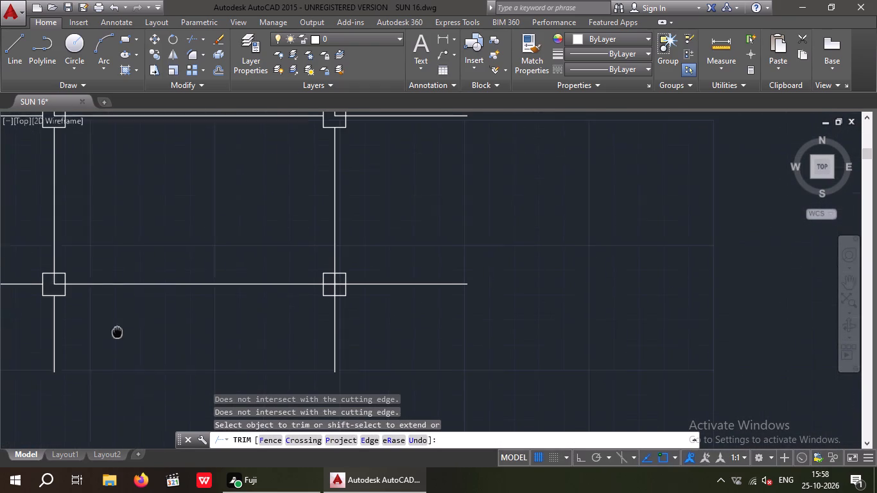
scroll(329, 293, up, 3)
drag(336, 293, 304, 270)
drag(293, 241, 294, 247)
scroll(306, 271, down, 3)
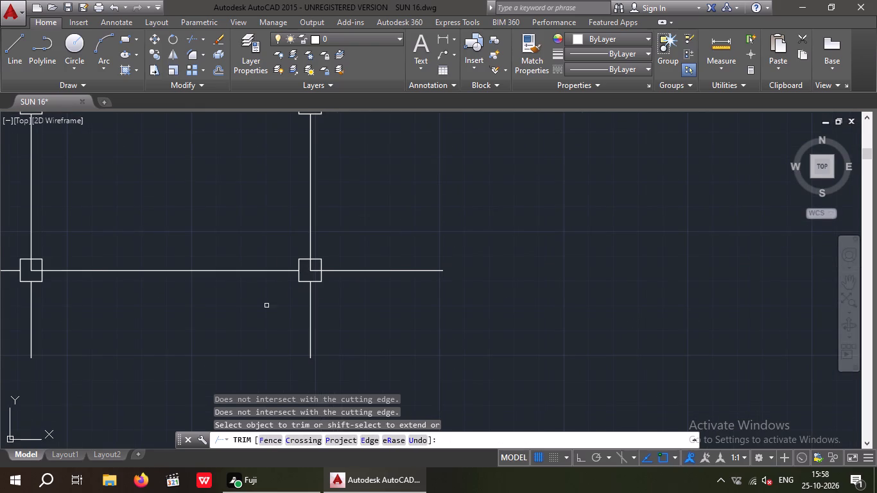
key(Escape)
key(Escape)
Erase the two leftover centre-line segments inside each of the bottom row's right and middle column squares.
middle_drag(184, 337, 319, 328)
scroll(446, 259, up, 4)
drag(460, 297, 431, 280)
click(431, 264)
key(Delete)
scroll(413, 269, down, 5)
middle_drag(276, 315, 476, 313)
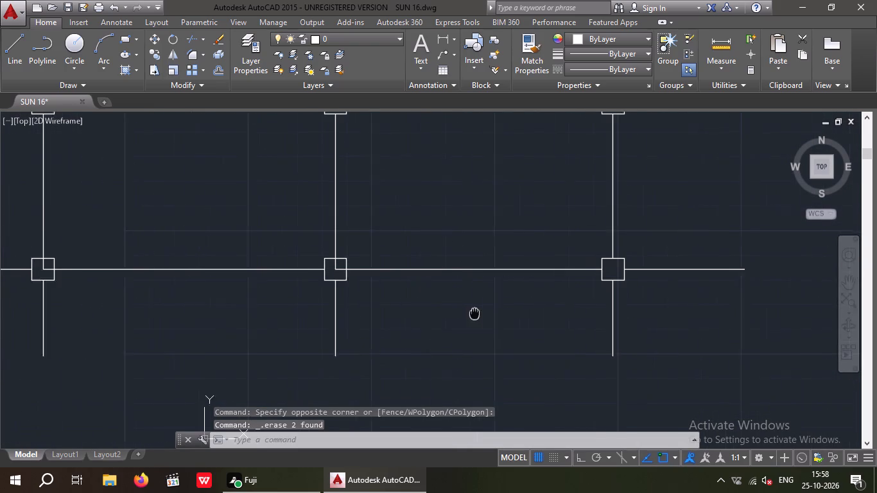
middle_drag(476, 313, 477, 313)
scroll(324, 266, up, 4)
drag(422, 283, 397, 259)
click(388, 225)
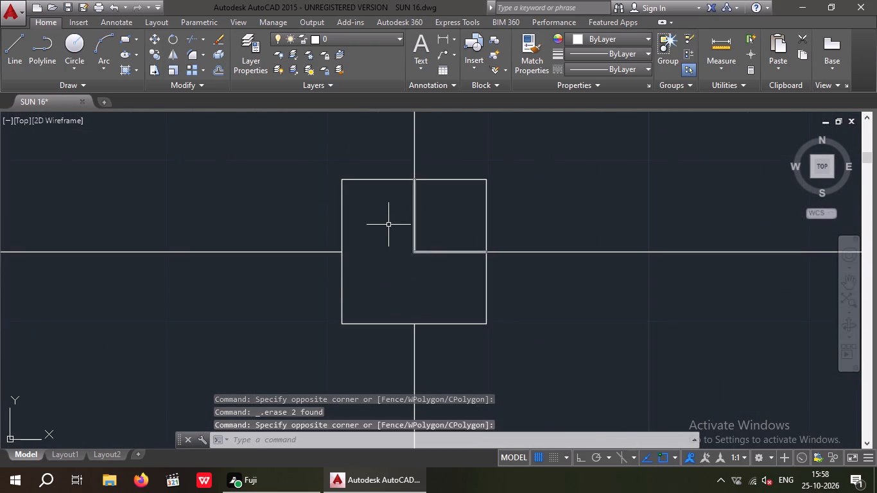
key(Delete)
Erase the two leftover centre-line segments inside the bottom row's left column square.
scroll(386, 241, down, 5)
middle_drag(447, 296, 516, 290)
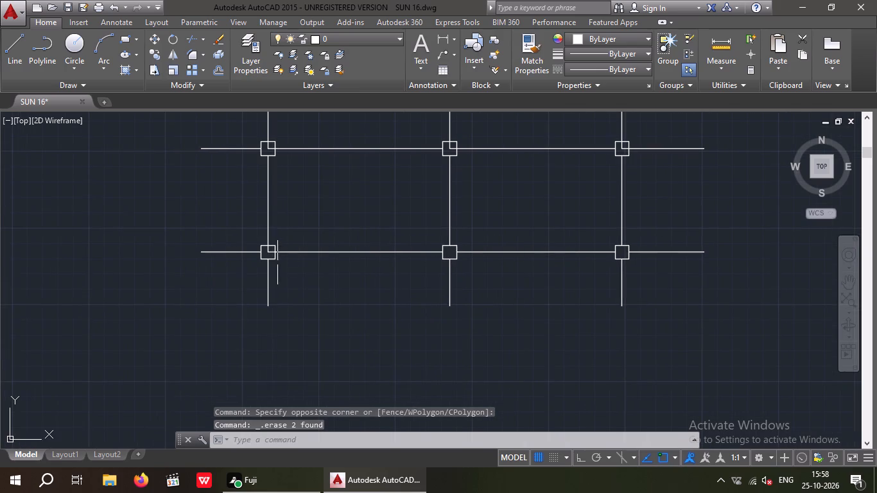
scroll(261, 248, up, 5)
drag(331, 294, 299, 262)
click(295, 252)
key(Delete)
Erase the two leftover centre-line segments inside each of the fourth row's left and middle column squares.
scroll(293, 259, down, 5)
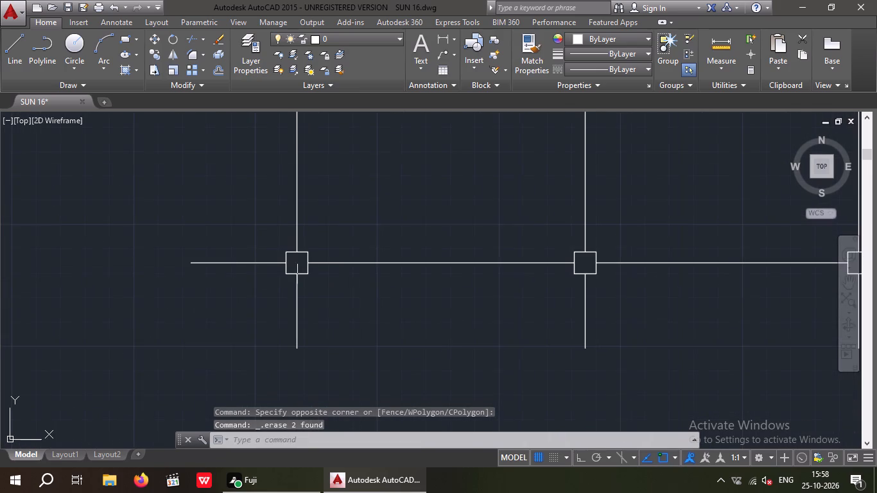
middle_drag(362, 229, 344, 343)
scroll(367, 262, down, 1)
scroll(302, 231, up, 4)
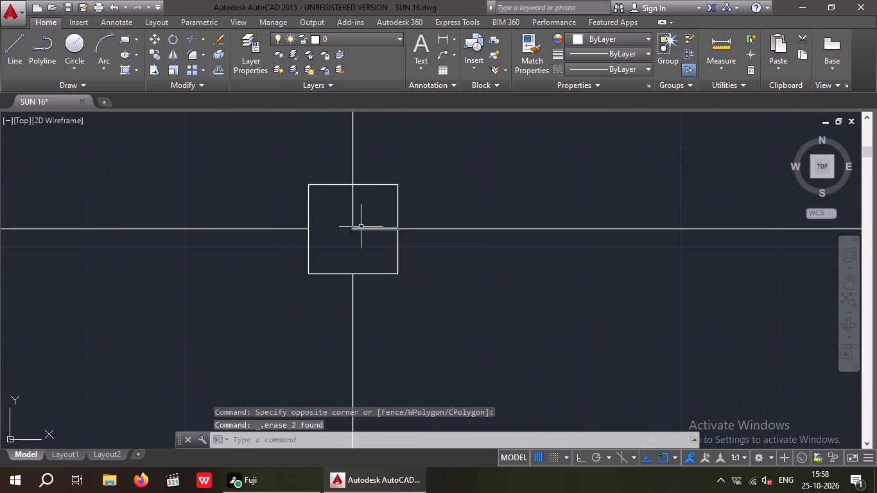
scroll(361, 226, up, 2)
drag(360, 266, 332, 236)
click(325, 214)
key(Delete)
scroll(322, 234, down, 4)
middle_drag(398, 290, 0, 303)
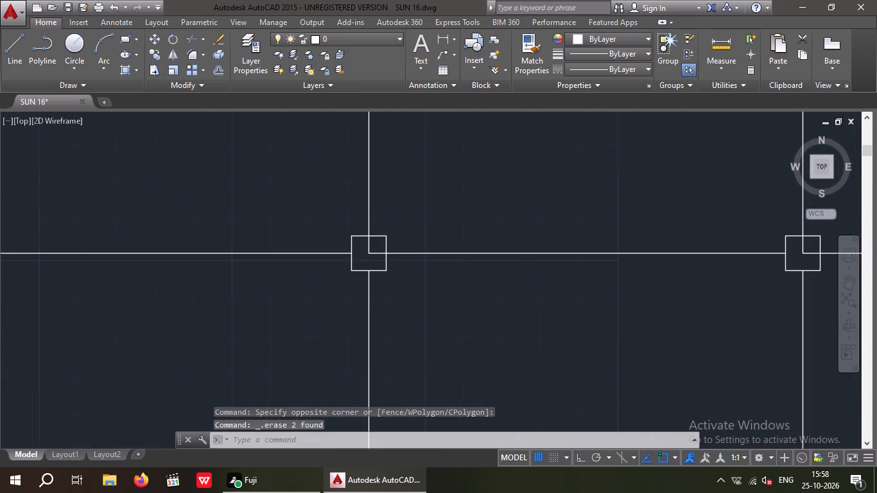
scroll(383, 250, up, 3)
drag(342, 281, 309, 259)
click(300, 235)
key(Delete)
Erase the two leftover centre-line segments inside the fourth row's right column square.
scroll(302, 248, down, 4)
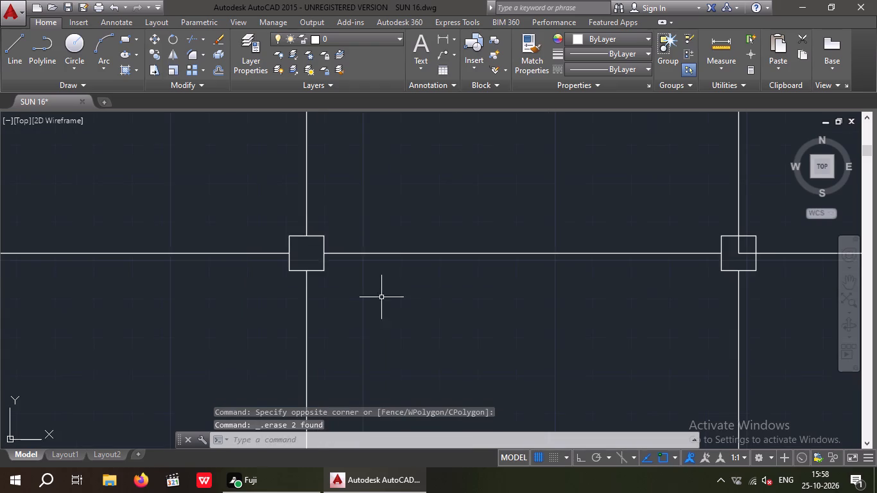
middle_drag(444, 304, 70, 300)
scroll(377, 255, up, 4)
drag(339, 271, 338, 271)
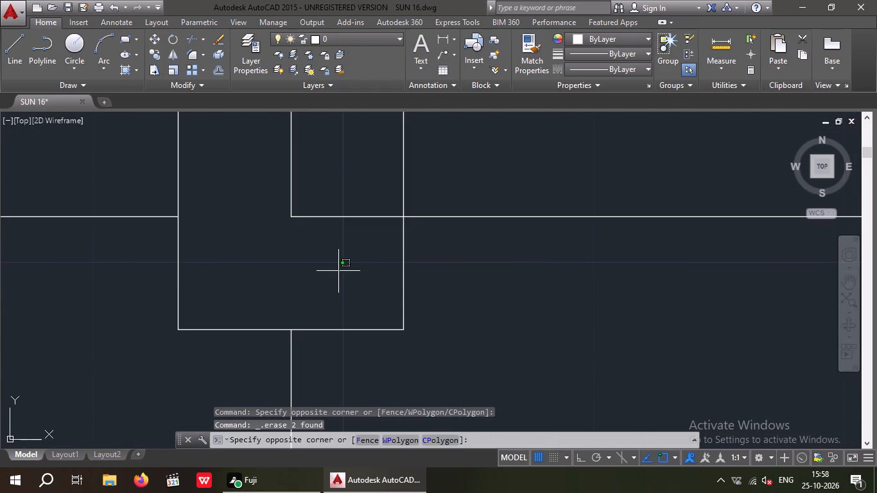
drag(338, 271, 287, 243)
click(253, 174)
key(Delete)
Erase the two leftover centre-line segments inside the third row's right column square.
scroll(262, 207, down, 5)
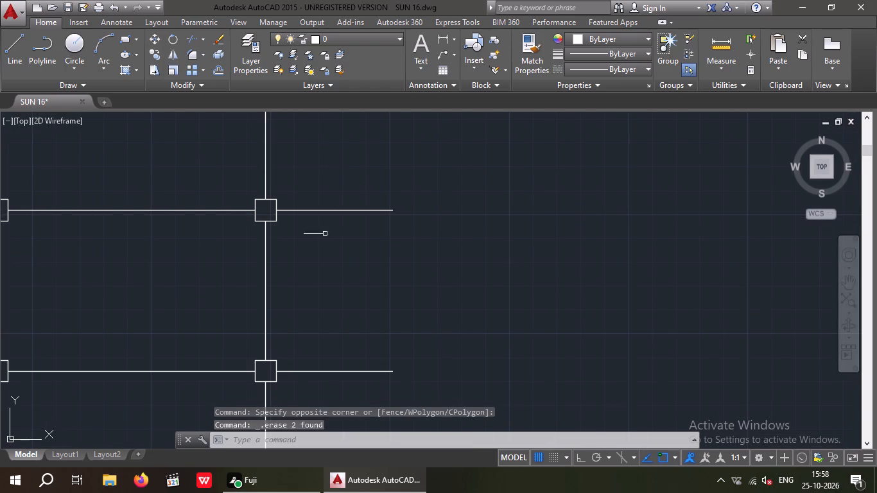
middle_drag(325, 263, 356, 386)
scroll(372, 267, down, 4)
scroll(360, 230, up, 5)
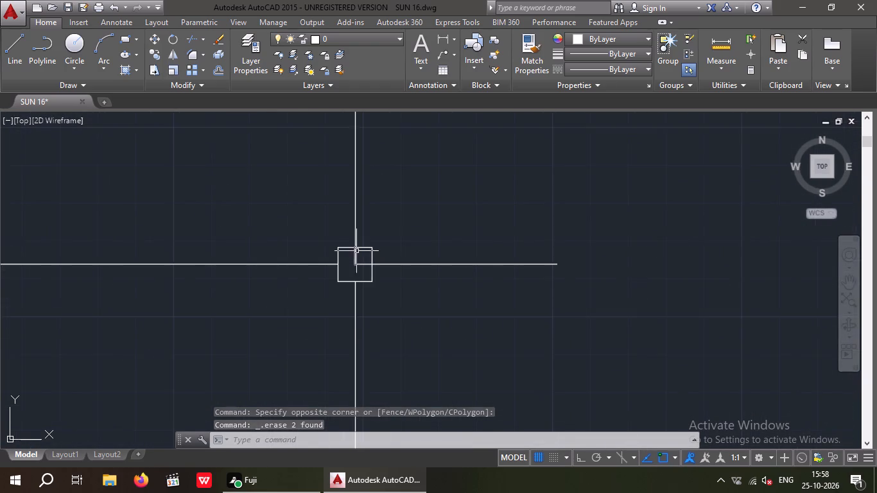
scroll(356, 251, up, 2)
drag(353, 302, 344, 298)
click(342, 273)
key(Delete)
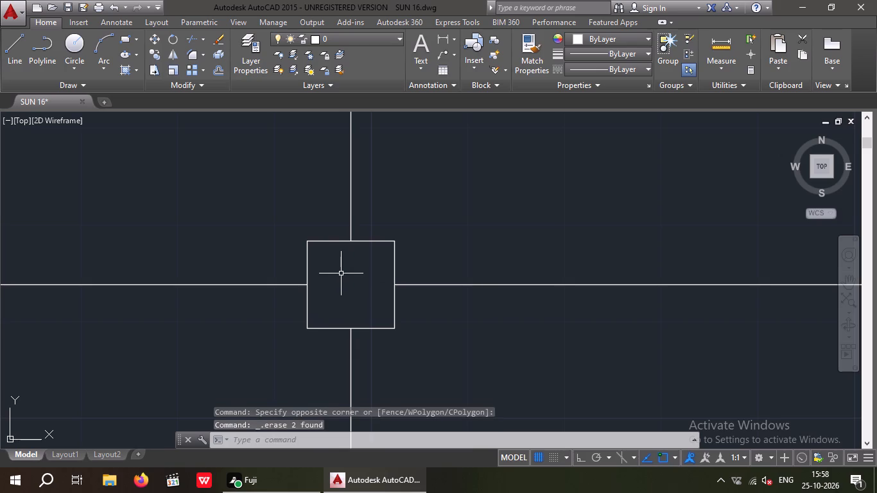
Erase the two leftover centre-line segments inside each of the third row's middle and left column squares.
scroll(344, 279, down, 4)
middle_drag(250, 311, 410, 315)
scroll(342, 290, up, 4)
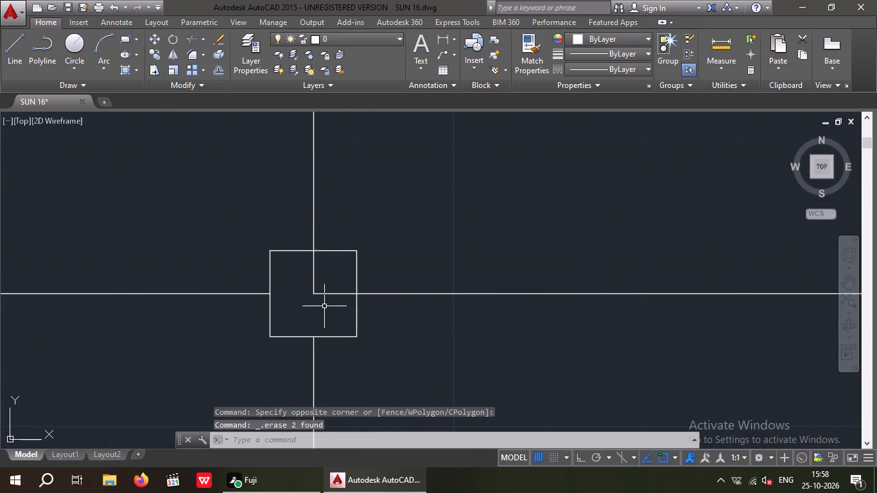
drag(324, 306, 317, 298)
click(307, 283)
key(Delete)
scroll(318, 284, down, 4)
middle_drag(265, 342, 506, 344)
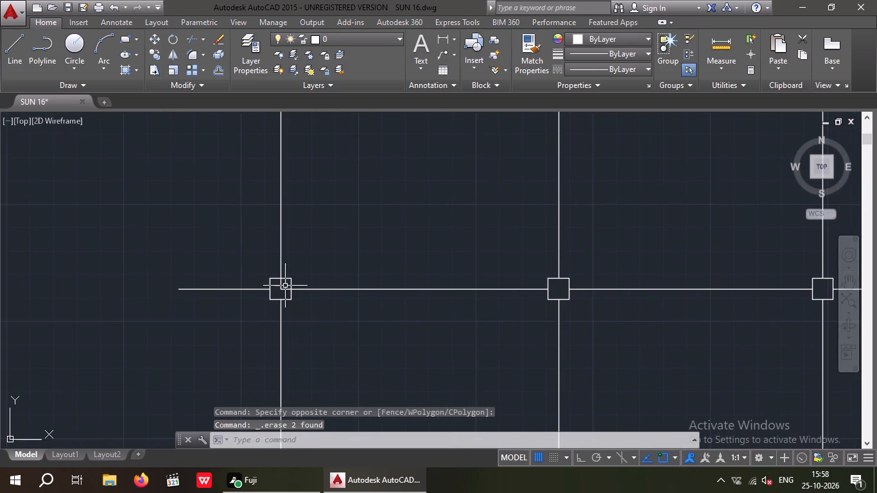
scroll(285, 286, up, 4)
drag(270, 316, 249, 300)
click(246, 290)
key(Delete)
Erase the two leftover centre-line segments inside each of the second row's left and middle column squares.
scroll(265, 291, down, 5)
middle_drag(376, 243, 376, 243)
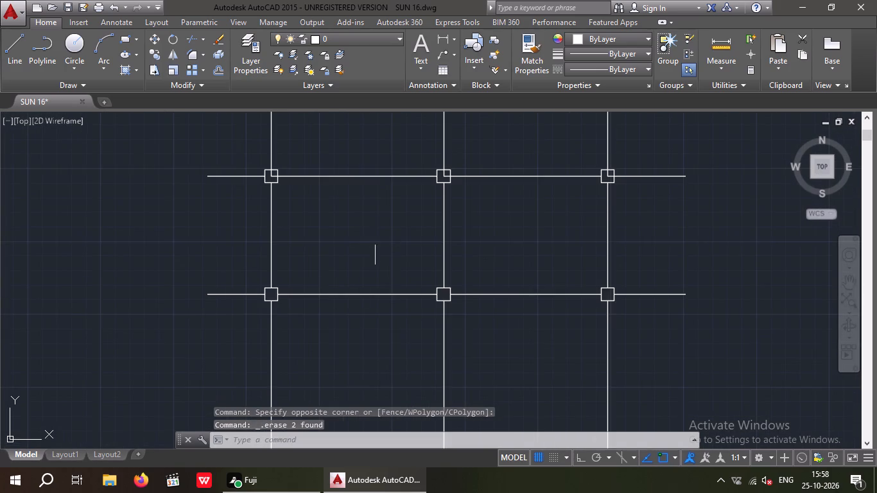
middle_drag(376, 243, 369, 381)
scroll(260, 311, up, 6)
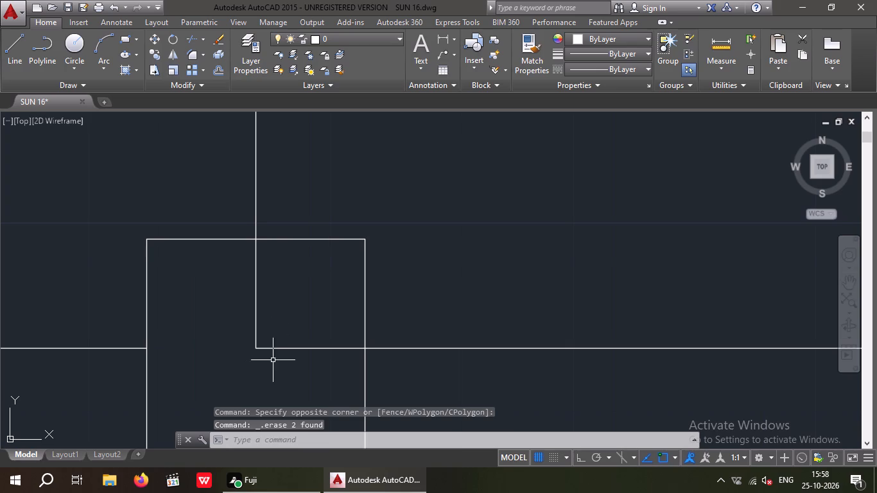
drag(274, 360, 262, 348)
click(247, 325)
key(Delete)
scroll(266, 306, down, 6)
scroll(552, 302, up, 5)
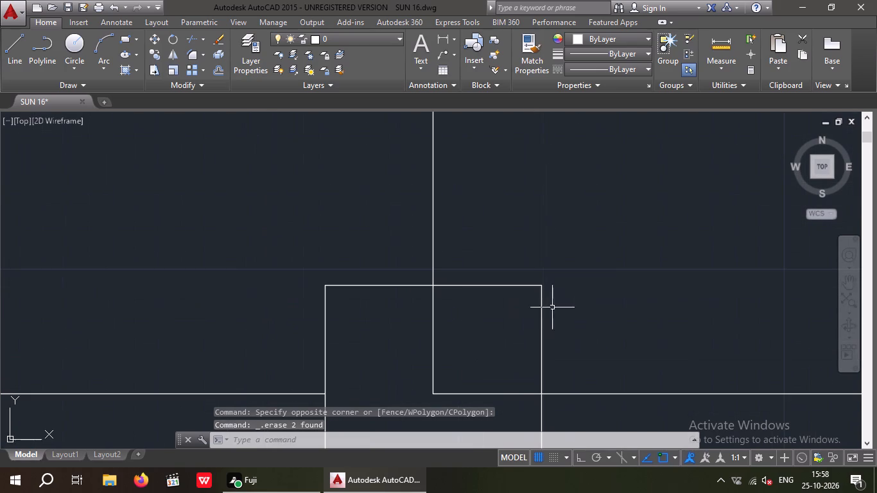
drag(445, 406, 427, 387)
click(421, 377)
key(Delete)
Erase the two leftover centre-line segments inside the second row's right column square.
scroll(403, 313, down, 5)
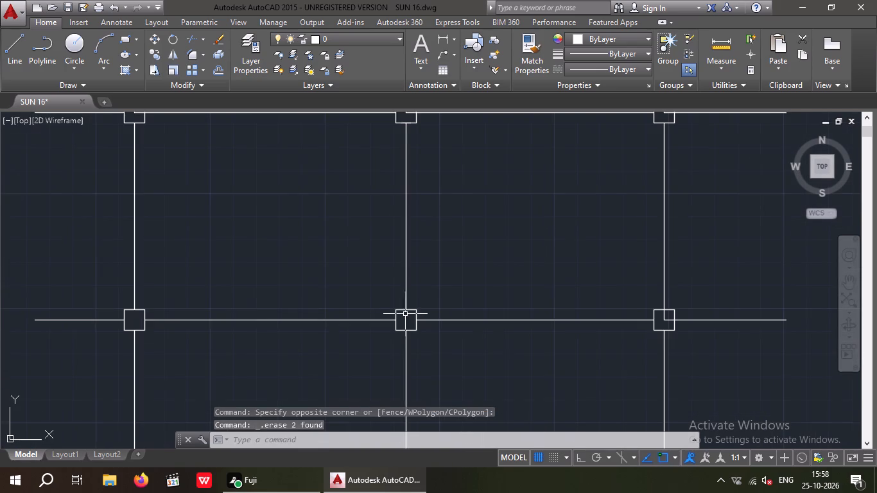
middle_drag(569, 343, 166, 320)
scroll(266, 295, up, 4)
drag(235, 330, 219, 315)
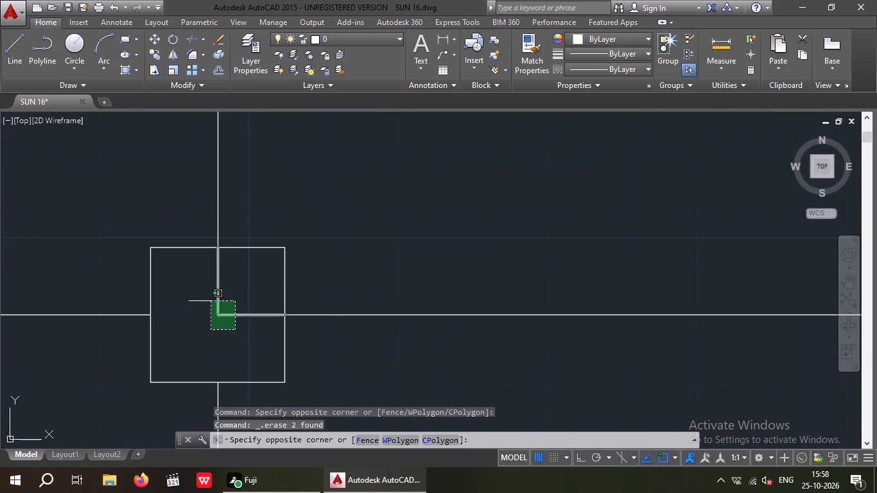
click(210, 301)
key(Delete)
Erase the two leftover centre-line segments inside the top row's right column square.
scroll(213, 310, down, 5)
middle_drag(150, 268, 287, 350)
middle_drag(298, 261, 260, 385)
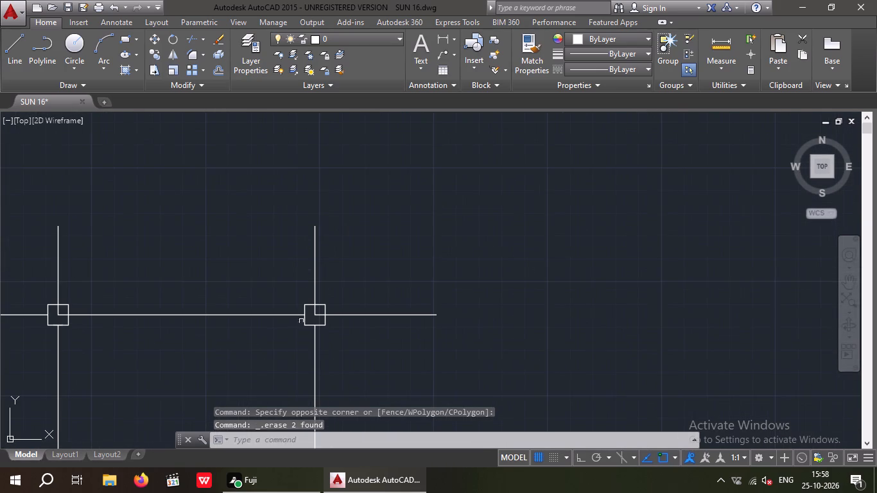
scroll(325, 300, up, 4)
drag(293, 386, 283, 366)
click(274, 347)
key(Delete)
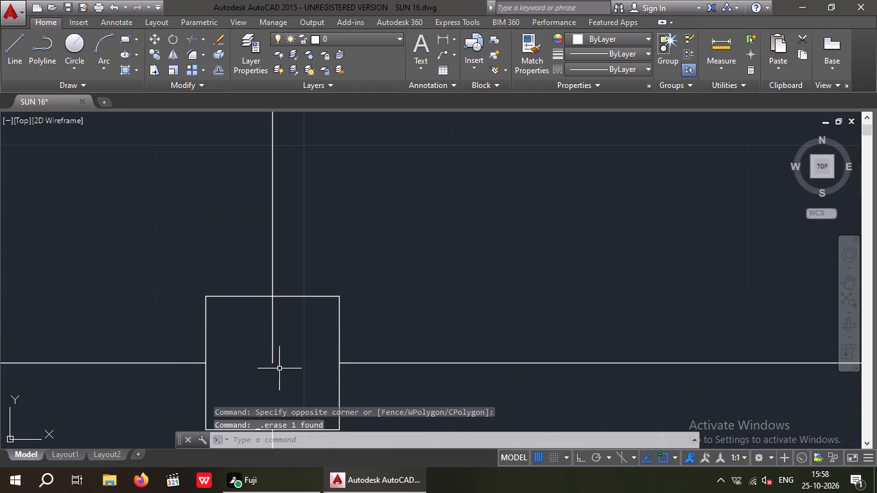
drag(291, 368, 275, 361)
click(263, 343)
key(Delete)
Erase the two leftover centre-line segments inside the top row's middle column square.
scroll(274, 336, down, 4)
middle_drag(212, 361, 398, 332)
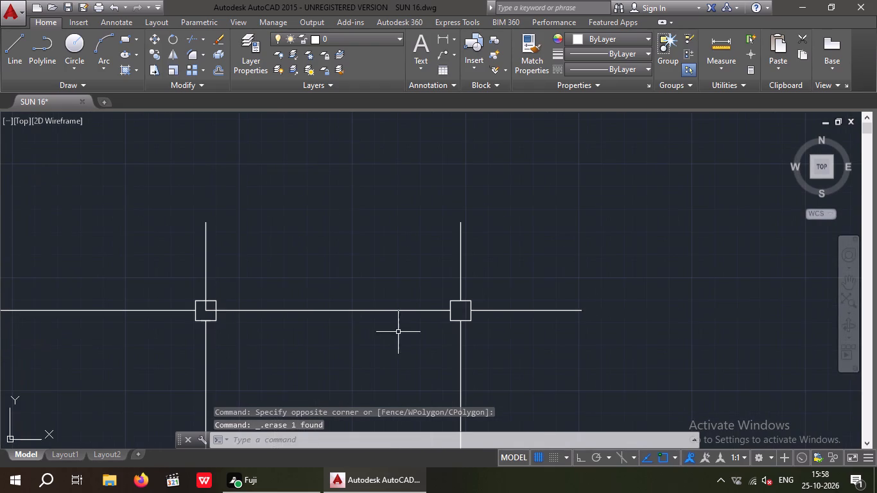
scroll(189, 313, up, 4)
drag(302, 336, 293, 331)
click(272, 304)
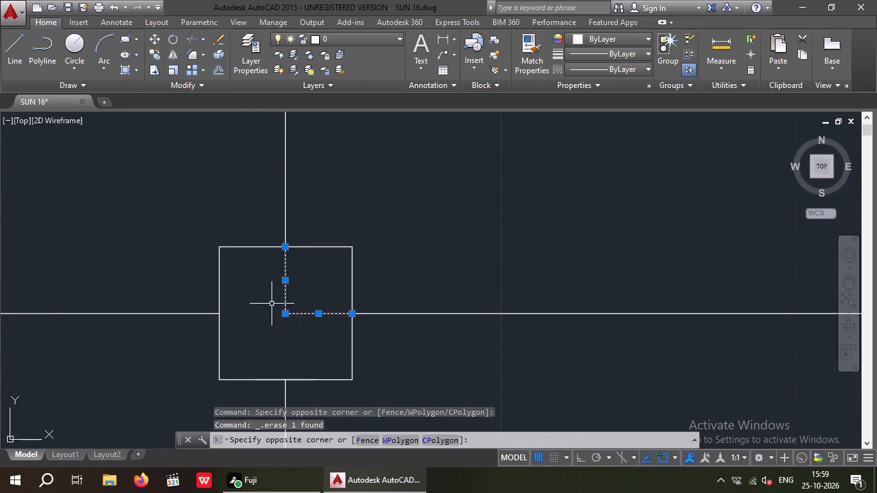
key(Delete)
Erase the two leftover centre-line segments inside the top row's left column square and clear any active command.
scroll(290, 299, down, 4)
middle_drag(231, 338, 477, 329)
scroll(461, 327, down, 3)
scroll(315, 320, up, 2)
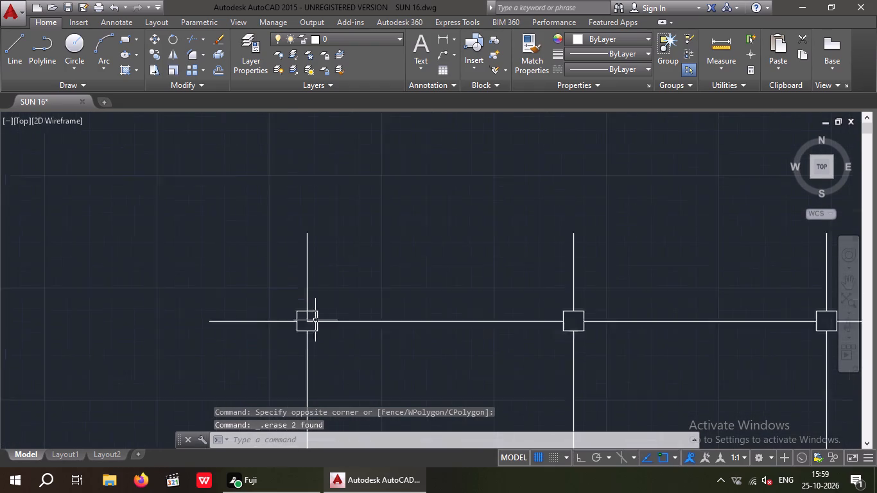
scroll(315, 320, up, 3)
scroll(256, 325, up, 1)
drag(262, 350, 248, 327)
click(234, 299)
key(Delete)
scroll(261, 288, down, 5)
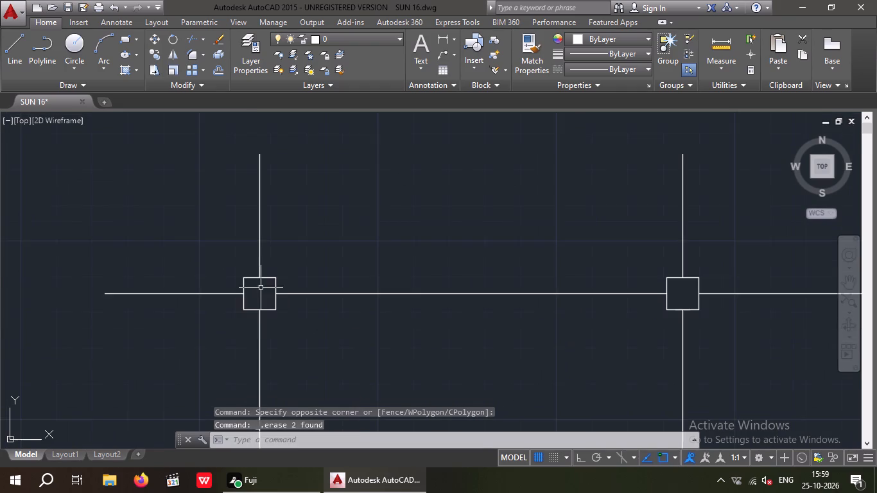
middle_drag(260, 284, 315, 245)
scroll(317, 239, down, 4)
middle_drag(410, 279, 358, 213)
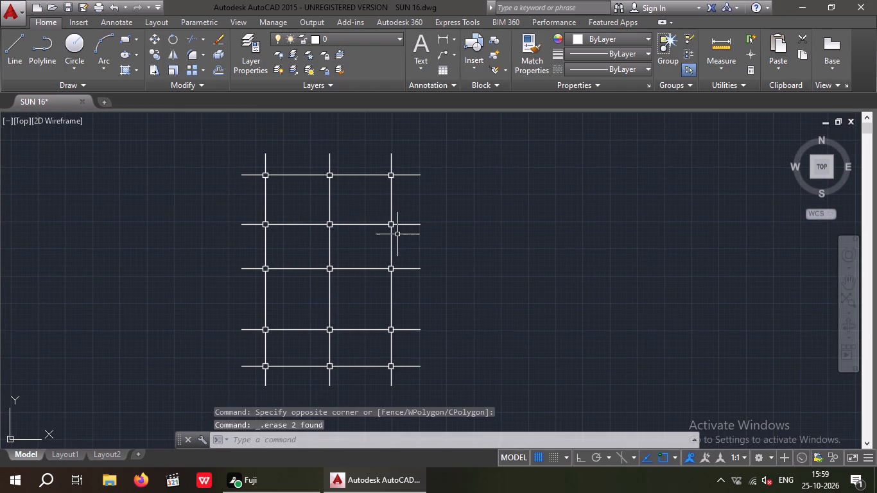
key(Escape)
key(Escape)
key(Escape)
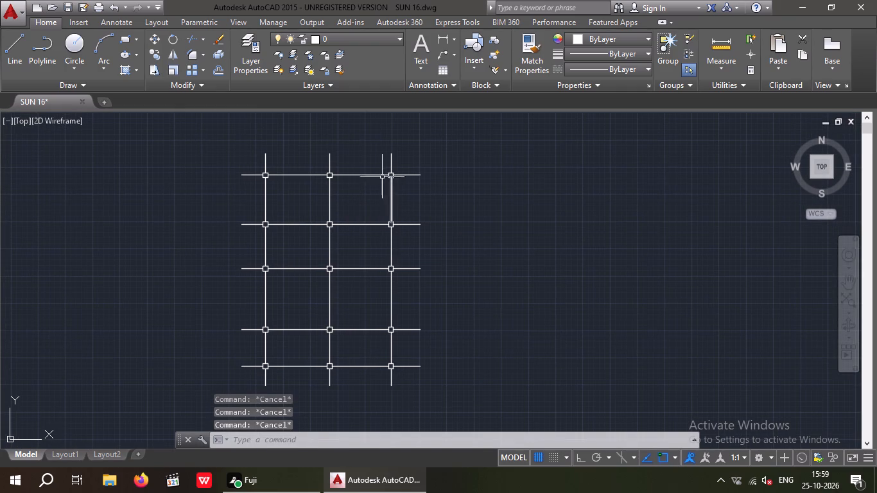
Select all vertical centre-line segments of the three column lines, from the top extensions down to the bottom extensions, leaving the column squares unselected.
middle_drag(386, 192, 400, 257)
scroll(339, 203, up, 2)
drag(593, 205, 482, 258)
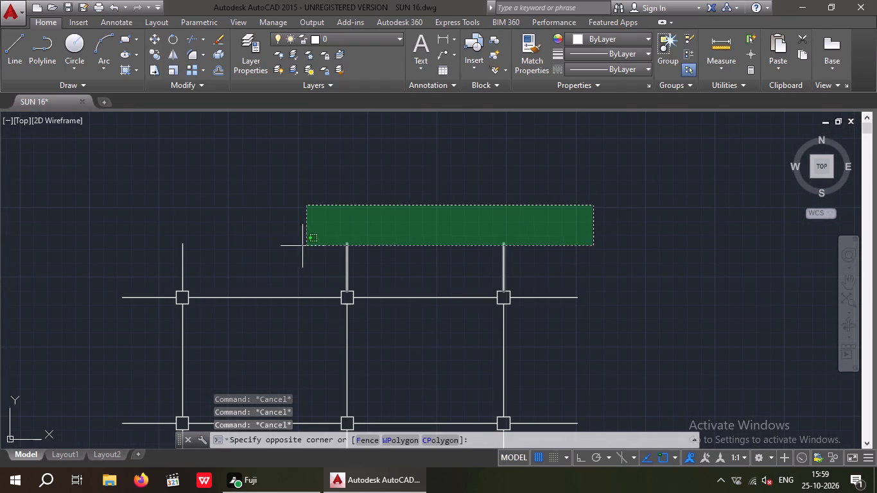
click(126, 252)
middle_drag(144, 228, 192, 153)
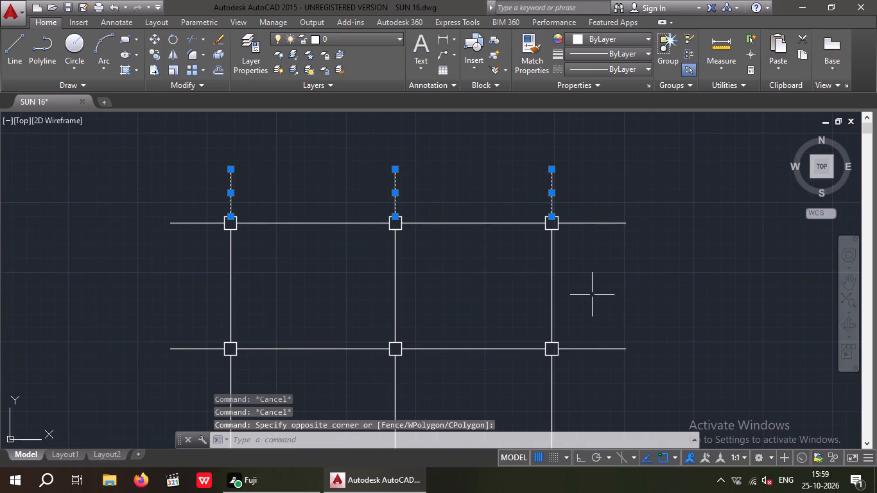
drag(607, 279, 494, 282)
click(150, 294)
middle_drag(150, 289, 223, 182)
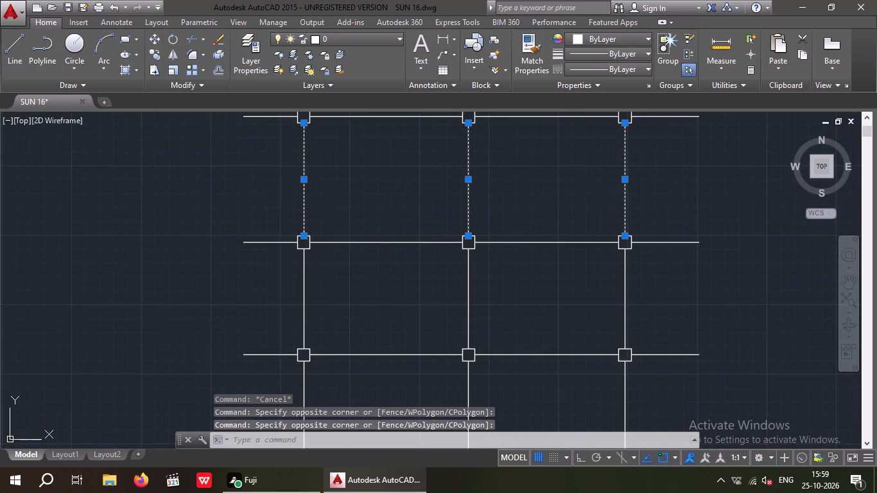
drag(672, 302, 471, 340)
click(196, 321)
middle_drag(189, 316, 215, 196)
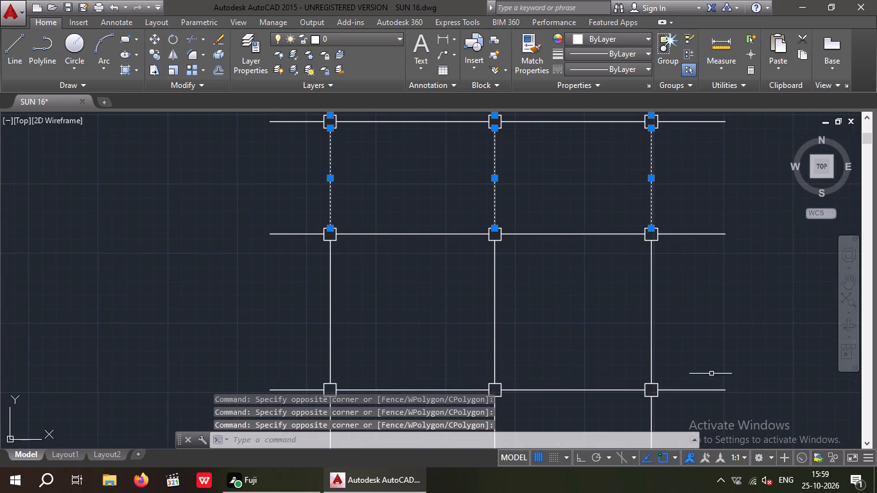
drag(707, 290, 413, 352)
click(286, 338)
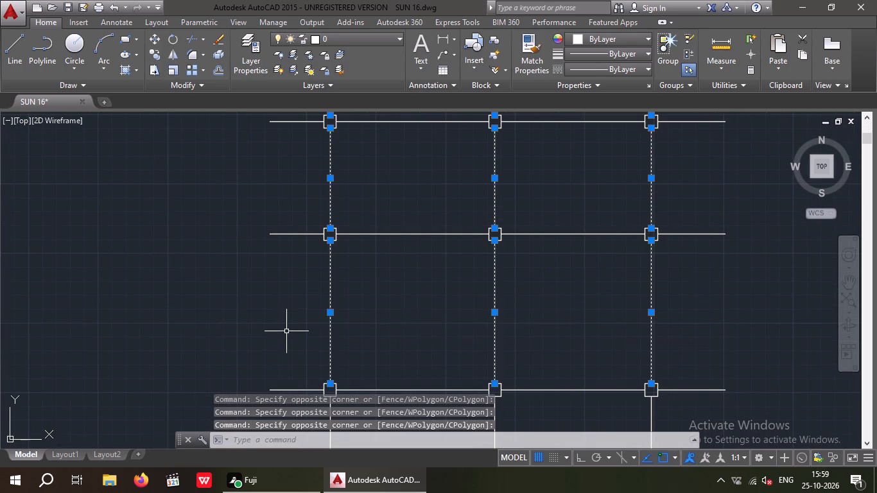
middle_drag(286, 330, 275, 232)
middle_drag(566, 340, 530, 255)
drag(630, 246, 532, 253)
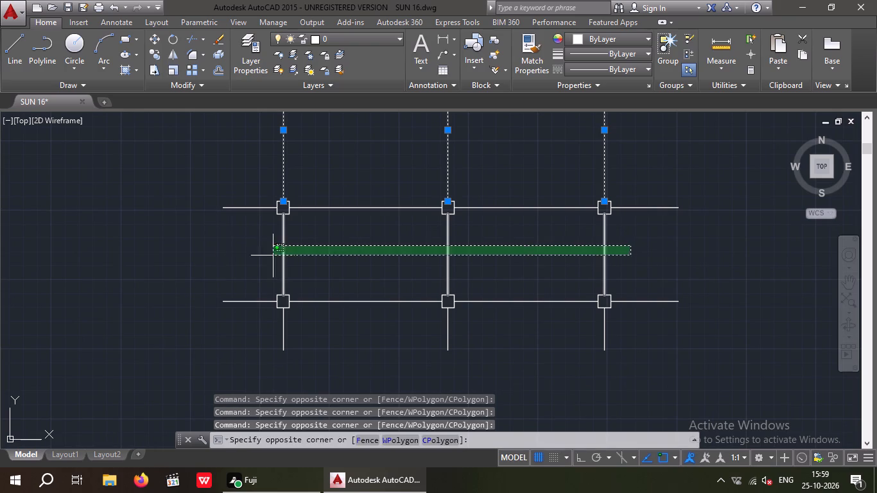
click(218, 260)
drag(644, 342, 535, 352)
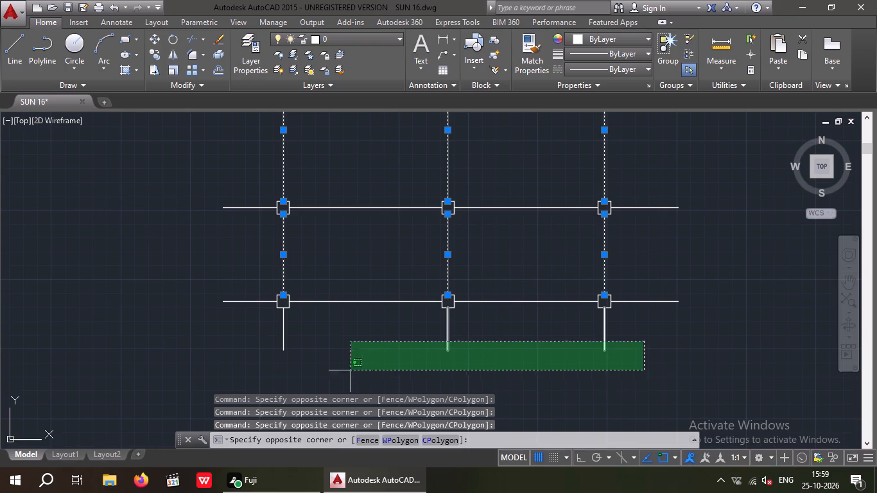
click(222, 384)
Add all horizontal centre-line segments of the five column rows, including both end extensions, to the selection, leaving out the column squares.
middle_drag(702, 409, 409, 465)
scroll(437, 427, down, 3)
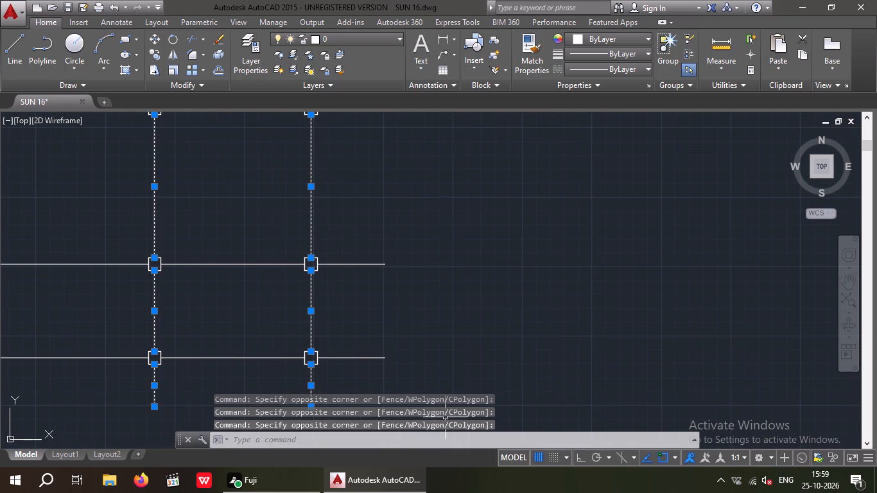
scroll(455, 327, down, 1)
middle_drag(503, 260, 491, 321)
scroll(493, 299, down, 1)
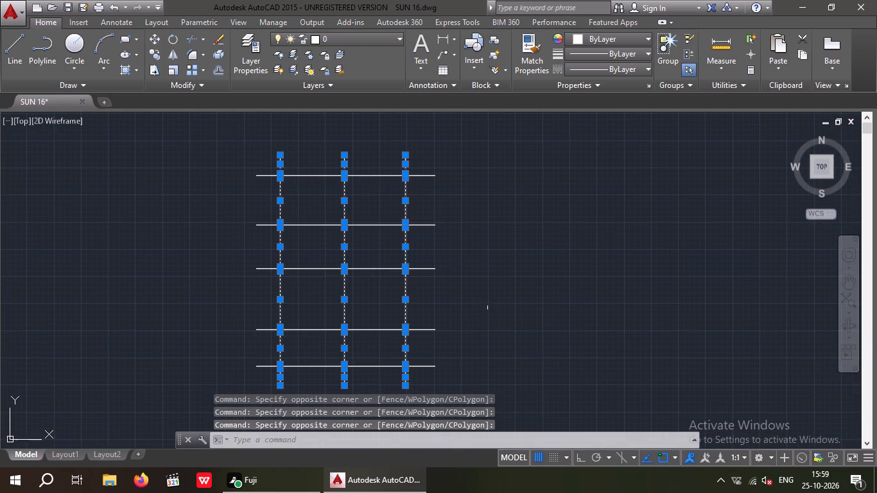
drag(457, 374, 435, 356)
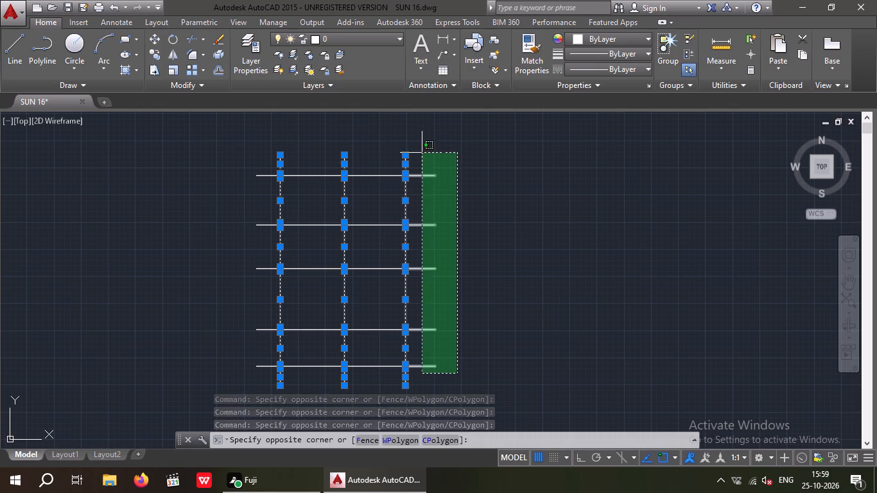
click(422, 152)
drag(379, 377, 374, 364)
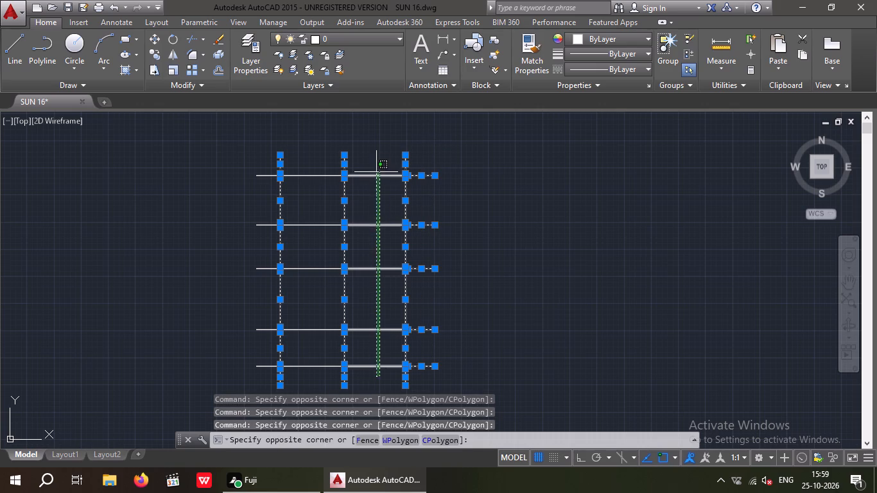
click(376, 167)
drag(320, 379, 307, 350)
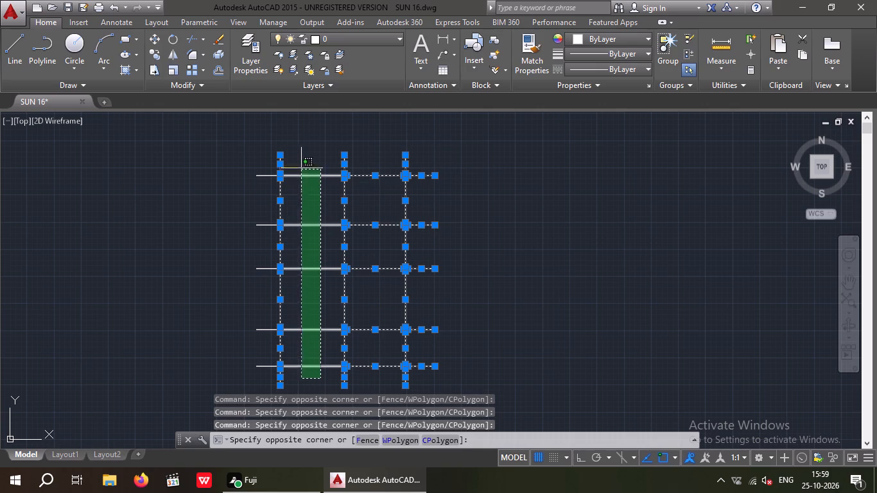
click(303, 162)
drag(261, 381, 260, 374)
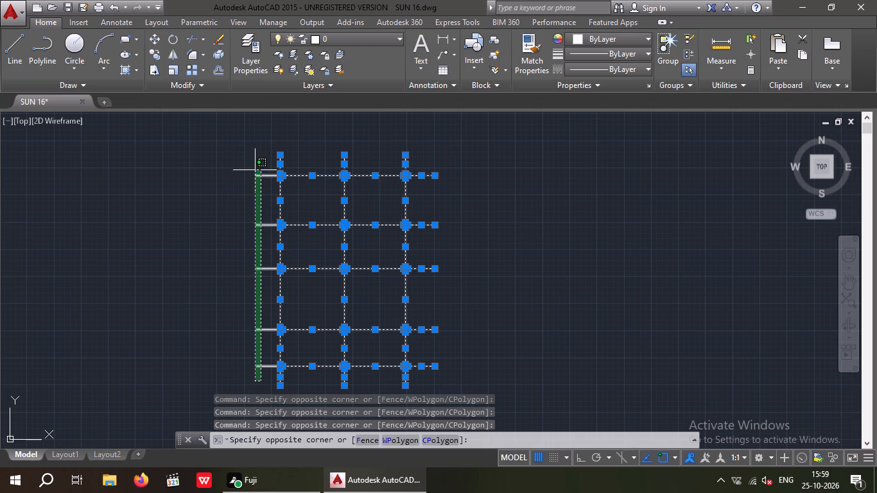
click(253, 164)
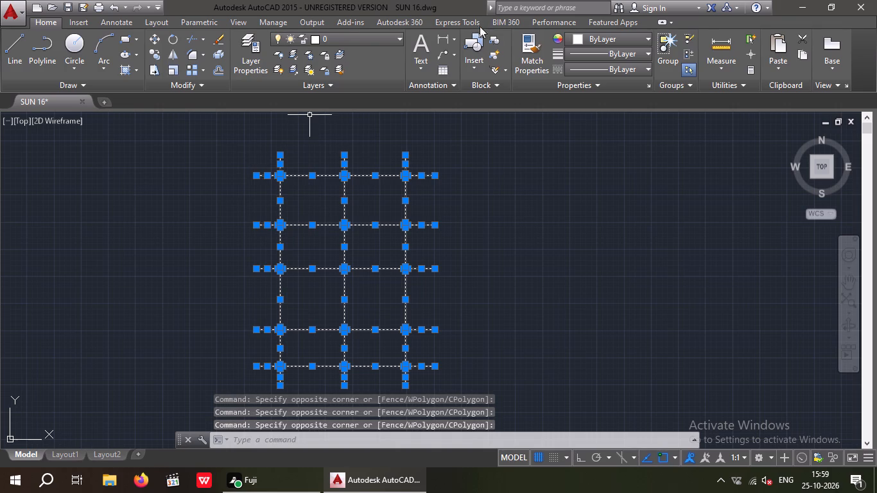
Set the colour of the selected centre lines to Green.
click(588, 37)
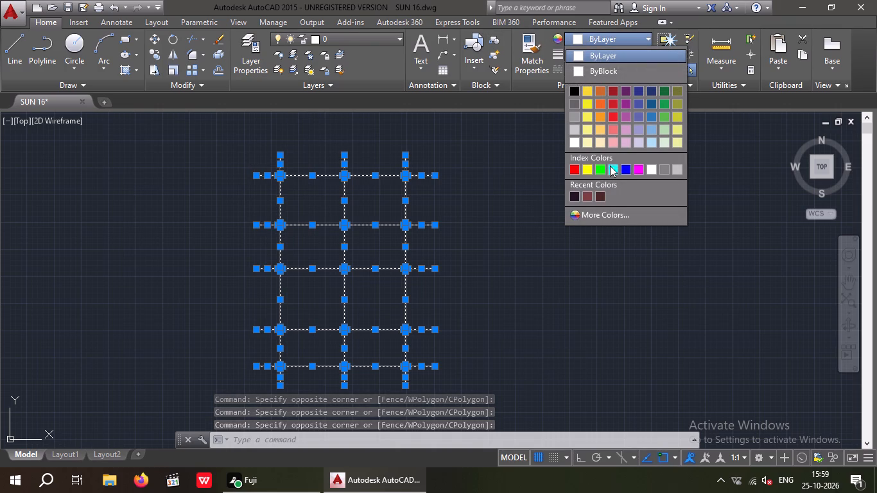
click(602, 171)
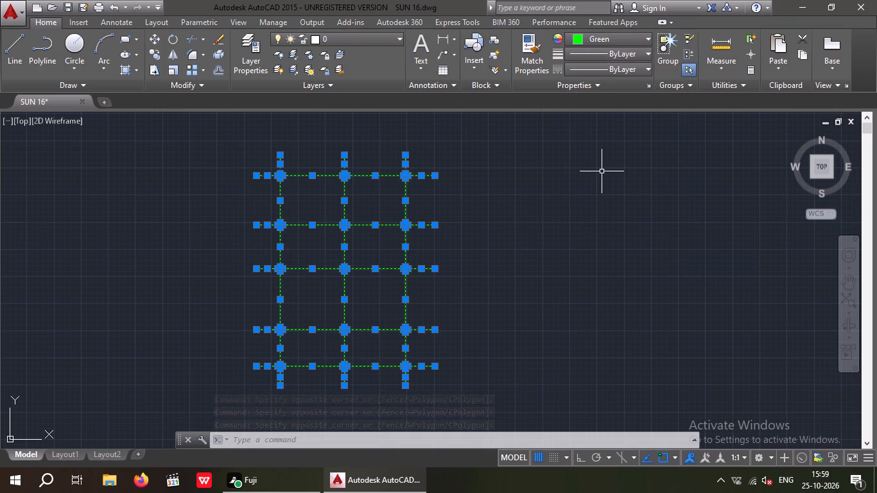
Set the colour of the selected centre lines to Yellow and clear the selection.
click(599, 40)
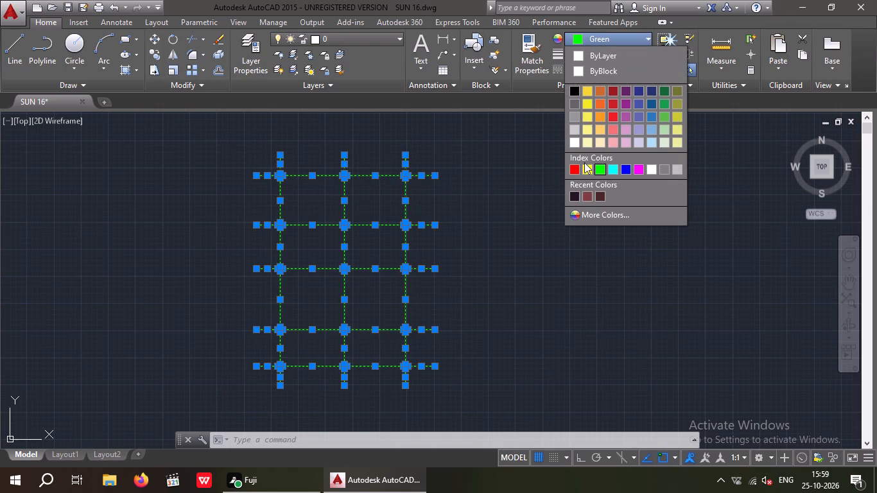
click(587, 169)
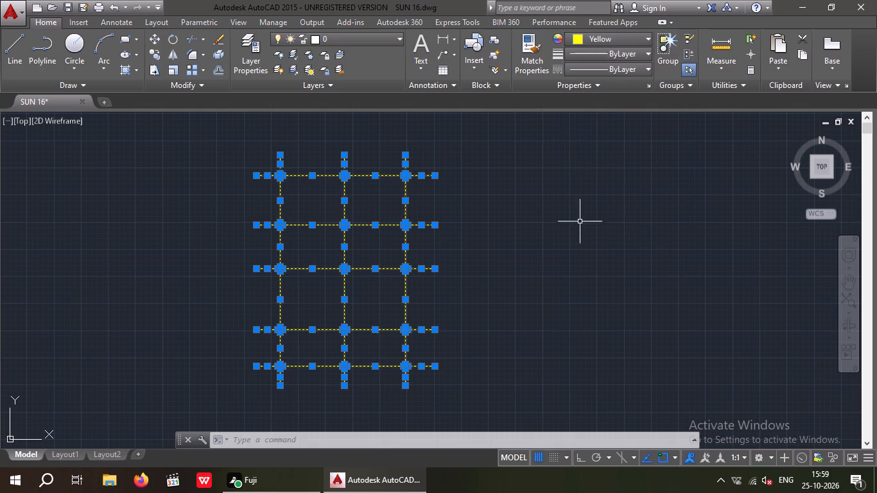
key(Escape)
key(Escape)
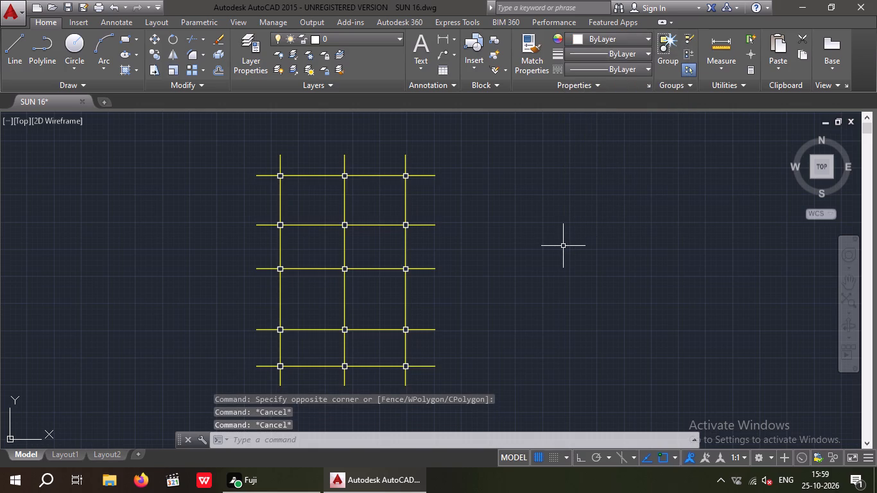
Select all four edges of the top row's left column square, leaving the centre lines unselected.
scroll(290, 167, up, 5)
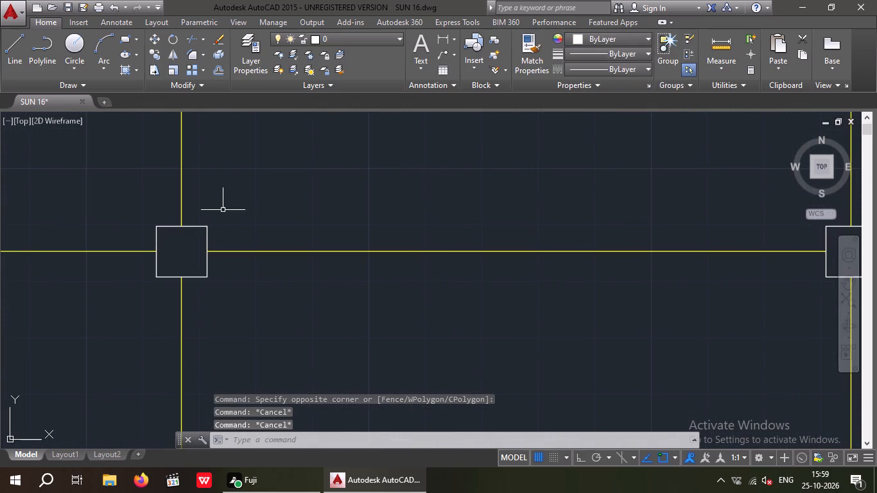
scroll(211, 212, up, 2)
drag(223, 212, 195, 251)
middle_drag(237, 216, 358, 162)
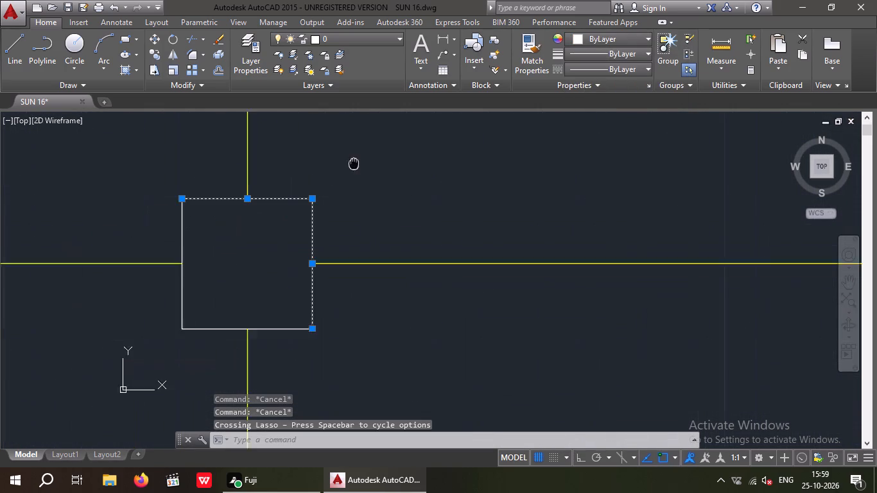
middle_drag(358, 162, 364, 158)
middle_drag(162, 330, 239, 258)
scroll(275, 250, up, 2)
drag(304, 203, 304, 205)
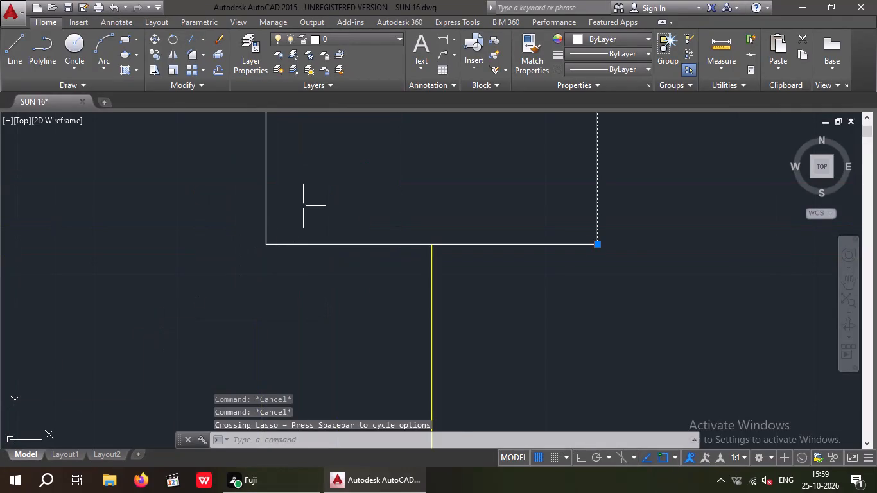
drag(304, 205, 191, 294)
click(191, 295)
Add all four edges of the top row's middle column square to the selection.
scroll(198, 260, down, 6)
middle_drag(365, 290, 86, 246)
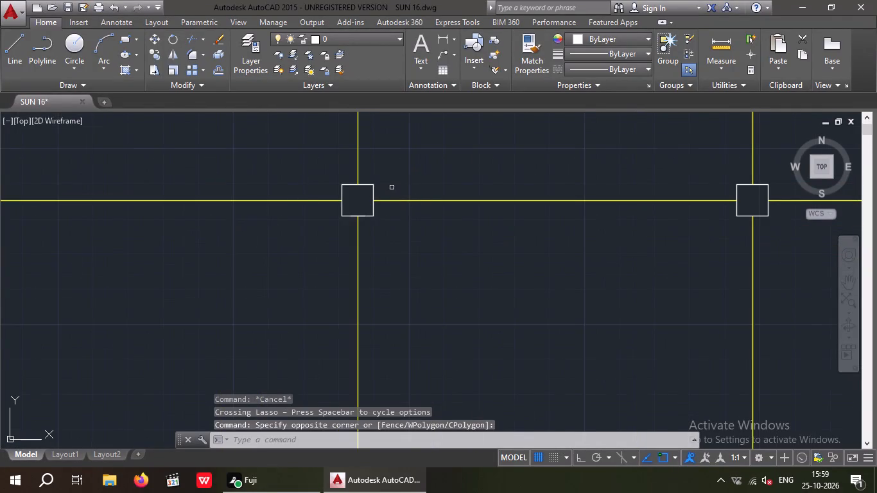
scroll(385, 186, up, 2)
drag(376, 154, 343, 199)
click(339, 199)
drag(283, 257, 282, 259)
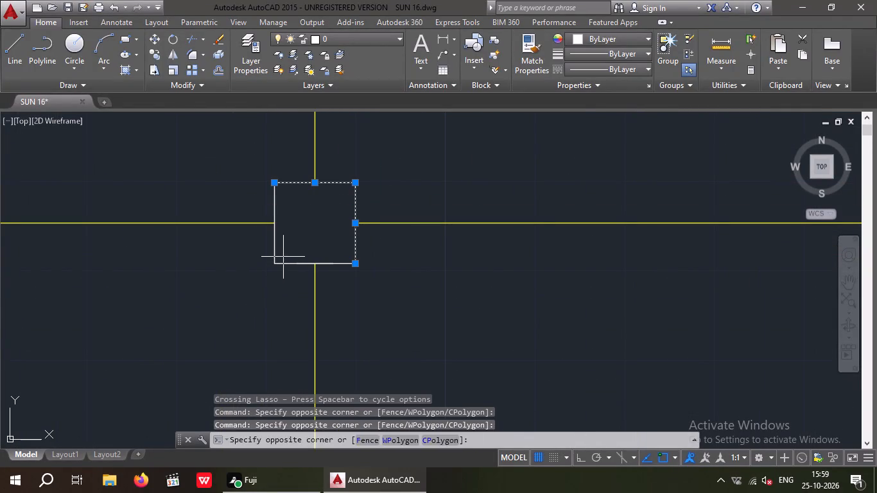
drag(282, 259, 249, 288)
click(248, 288)
Add all four edges of the top row's right column square to the selection.
scroll(252, 258, down, 3)
middle_drag(361, 288, 256, 268)
scroll(414, 223, up, 2)
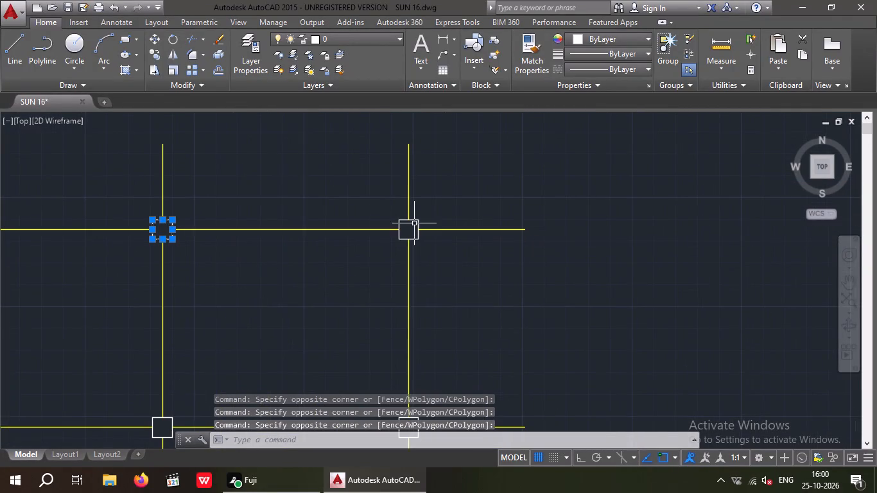
scroll(414, 223, up, 2)
drag(474, 164, 406, 207)
click(405, 208)
scroll(416, 196, down, 3)
scroll(372, 228, up, 4)
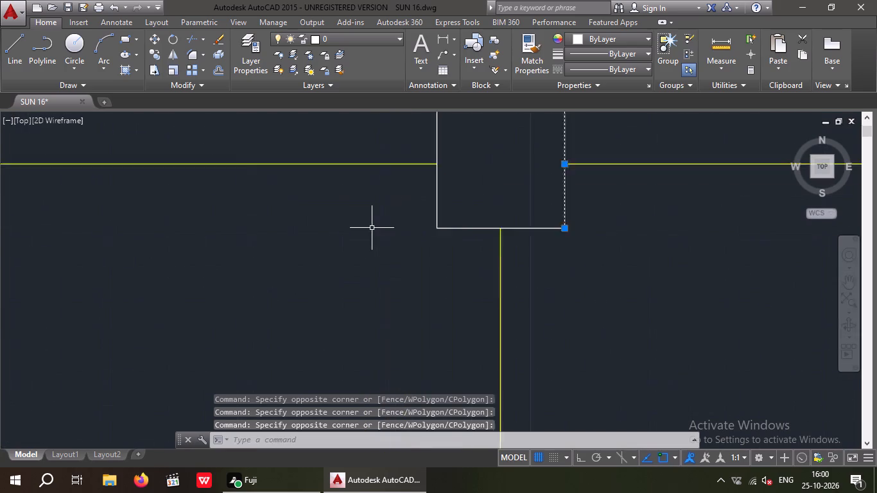
drag(501, 201, 419, 255)
click(413, 259)
Add all four edges of the second row's left column square to the selection.
scroll(433, 216, down, 5)
middle_drag(376, 252, 453, 196)
scroll(455, 196, down, 3)
scroll(347, 233, up, 7)
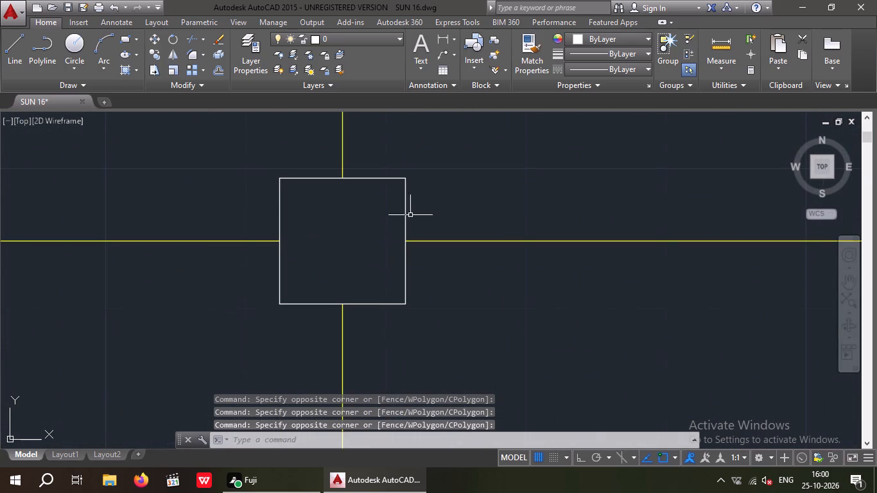
drag(452, 136, 382, 197)
click(381, 199)
drag(302, 288, 247, 329)
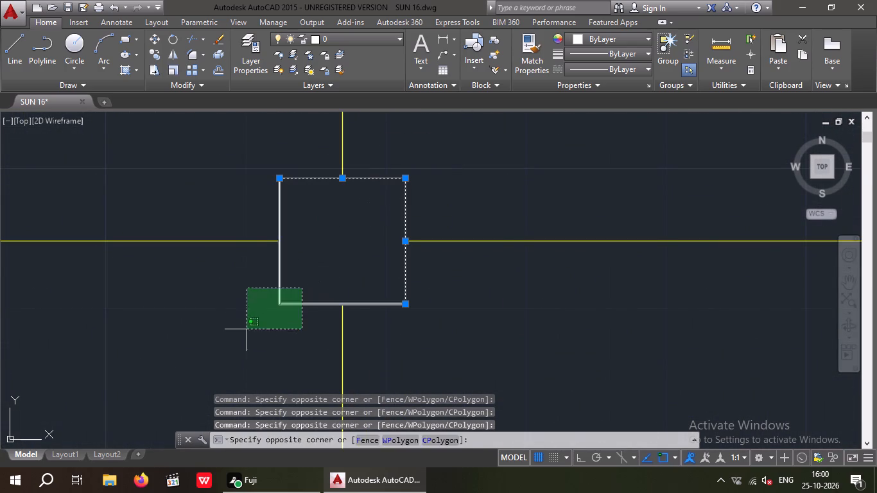
drag(246, 329, 250, 322)
Add all four edges of the second row's middle column square to the selection.
scroll(251, 302, up, 1)
scroll(251, 302, down, 6)
middle_drag(355, 312, 208, 277)
scroll(261, 253, up, 3)
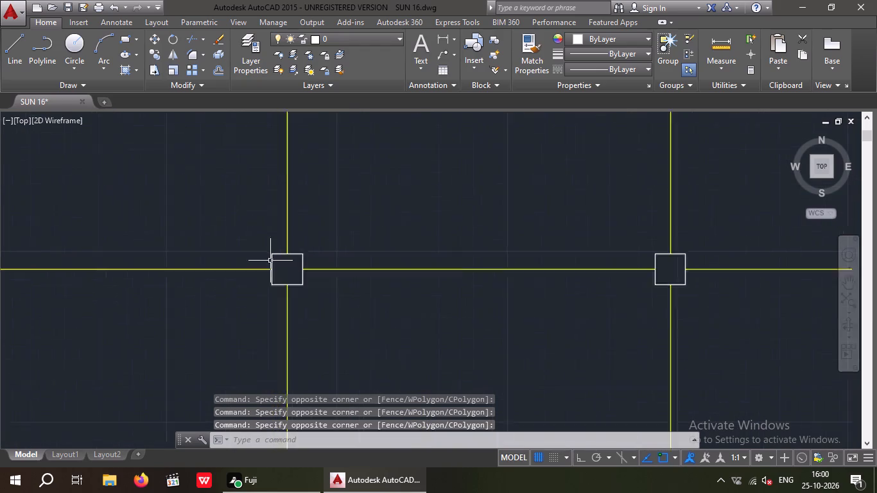
scroll(270, 261, up, 1)
drag(381, 212, 330, 257)
click(329, 257)
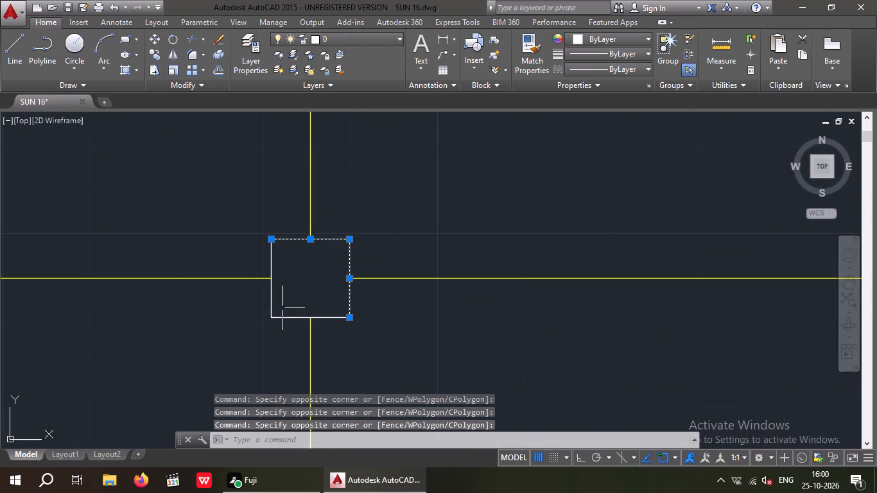
drag(288, 302, 232, 356)
click(230, 356)
Add all four edges of the second row's right column square to the selection.
scroll(232, 338, down, 4)
middle_drag(331, 362, 273, 279)
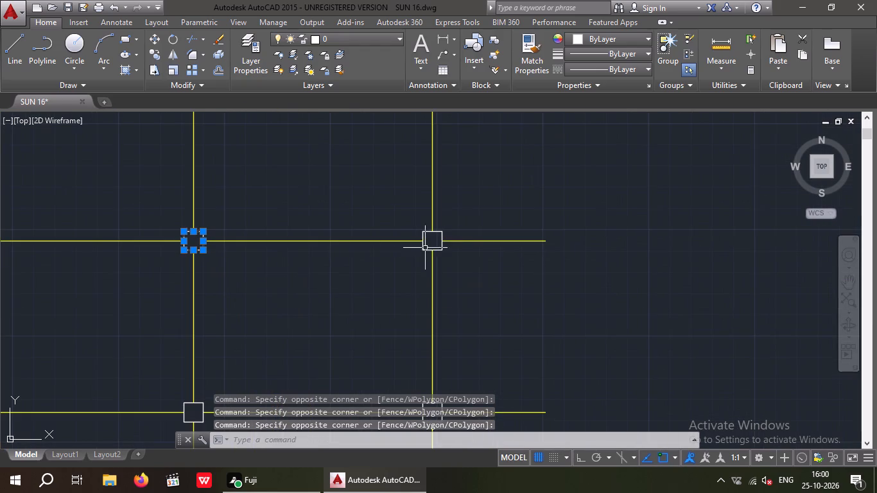
scroll(445, 234, up, 3)
drag(456, 198, 426, 223)
click(418, 232)
scroll(433, 214, down, 2)
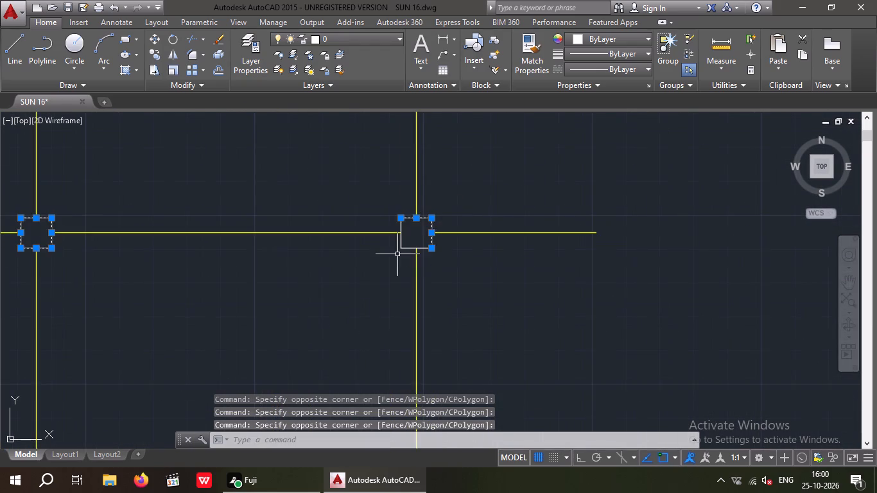
scroll(400, 251, up, 3)
drag(419, 225, 374, 264)
click(369, 266)
Add all four edges of the third row's left column square to the selection.
scroll(396, 232, down, 5)
middle_drag(330, 271, 422, 215)
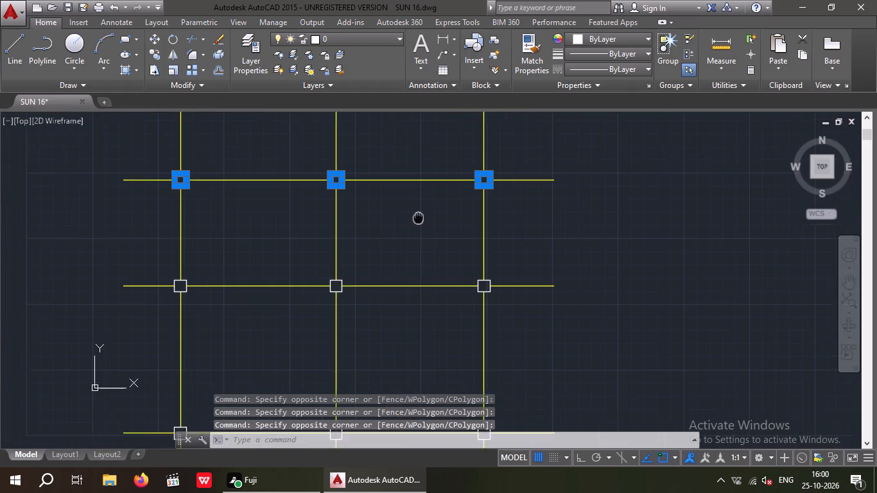
middle_drag(422, 215, 424, 214)
scroll(184, 285, up, 5)
drag(311, 169, 270, 209)
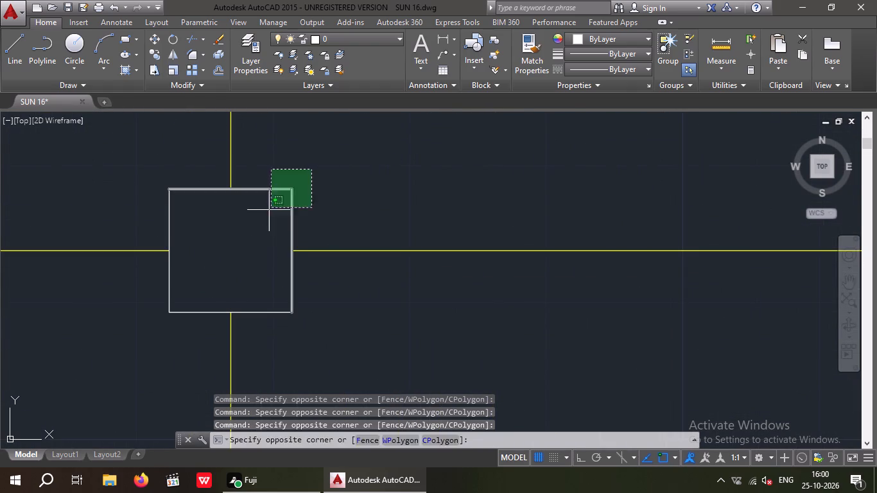
click(268, 211)
scroll(282, 202, down, 1)
scroll(198, 288, up, 4)
drag(304, 159, 228, 214)
click(214, 223)
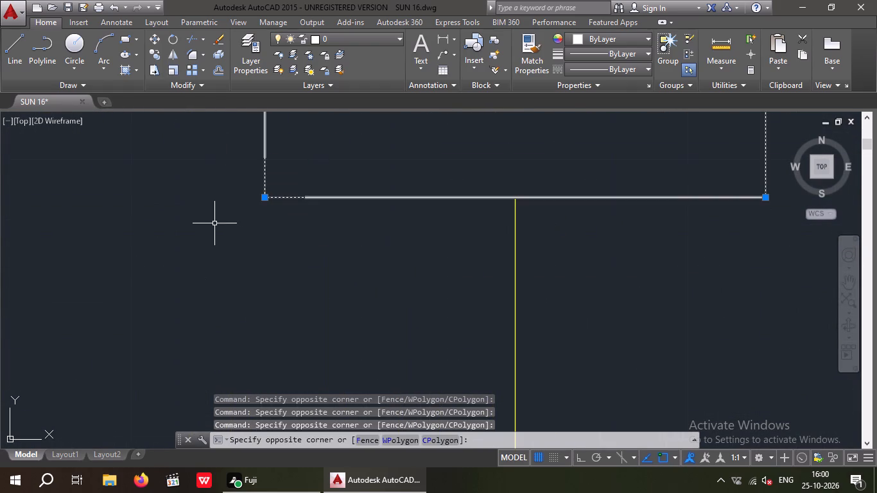
Add all four edges of the third row's middle column square to the selection.
scroll(215, 225, down, 6)
middle_drag(320, 283, 42, 290)
scroll(363, 202, up, 3)
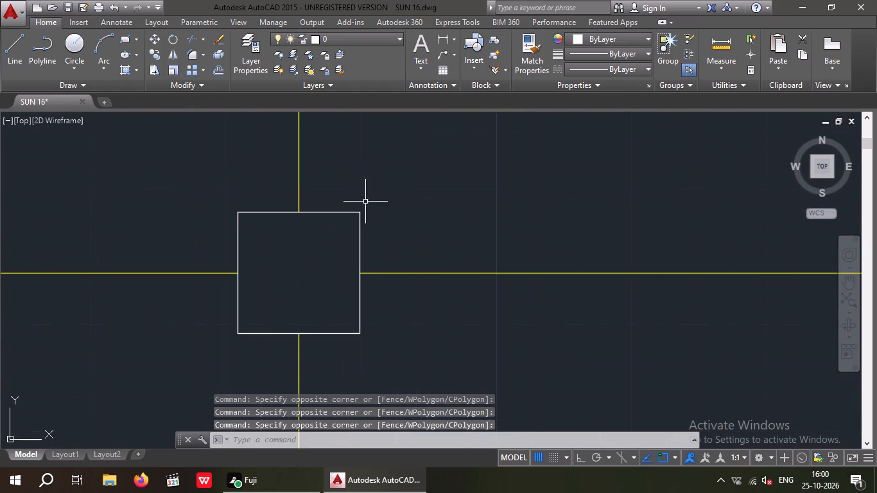
drag(383, 191, 355, 221)
click(351, 223)
drag(256, 316, 202, 356)
drag(196, 360, 211, 349)
Add all four edges of the third row's right column square to the selection.
scroll(217, 323, down, 4)
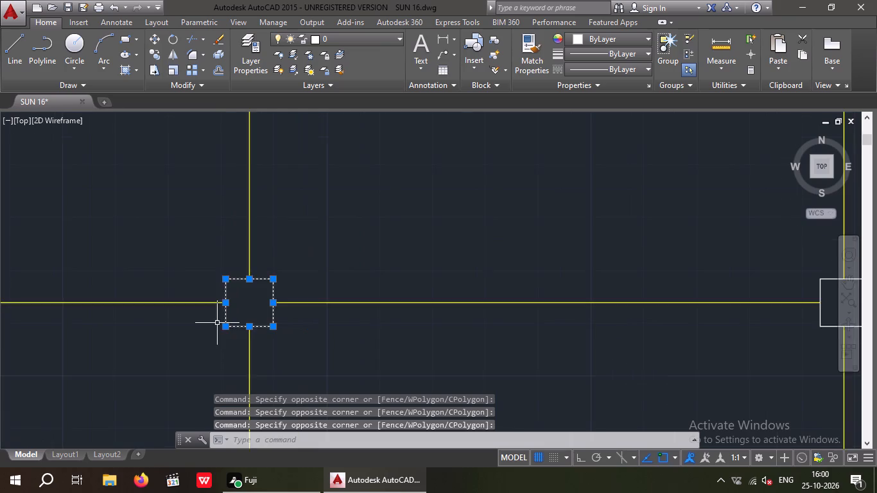
scroll(478, 306, up, 4)
drag(480, 276, 417, 320)
click(417, 320)
scroll(435, 284, down, 2)
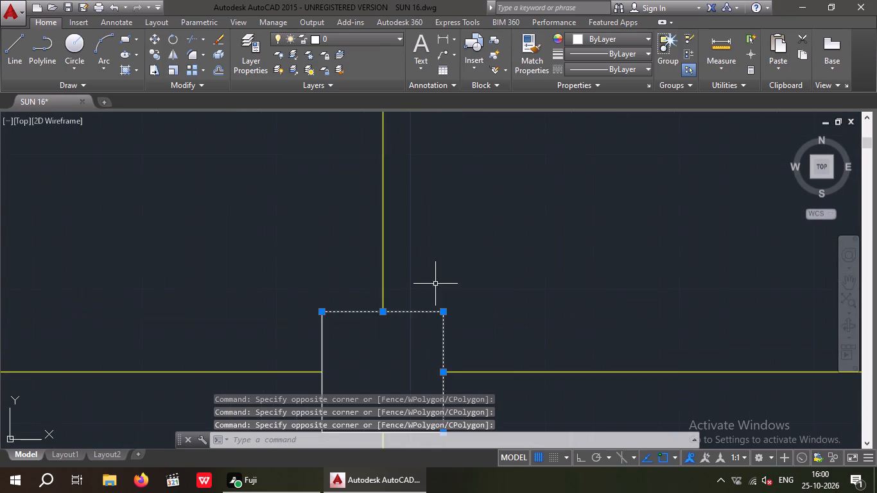
scroll(435, 284, down, 2)
scroll(413, 325, up, 4)
drag(411, 296, 349, 333)
click(349, 333)
Add all four edges of the fourth row's left column square to the selection.
scroll(363, 304, down, 4)
middle_drag(315, 342, 347, 322)
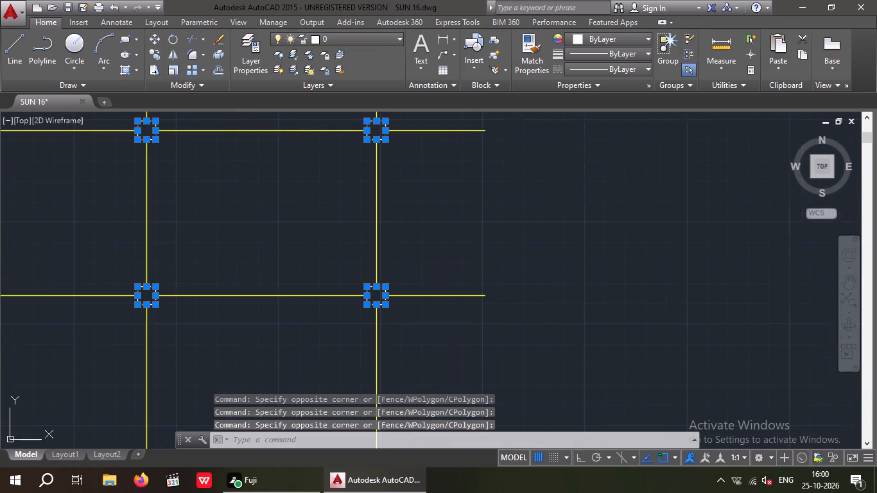
middle_drag(347, 322, 403, 286)
scroll(404, 280, down, 4)
scroll(299, 339, up, 5)
scroll(322, 282, up, 2)
drag(395, 178, 369, 206)
click(364, 211)
drag(326, 259, 276, 302)
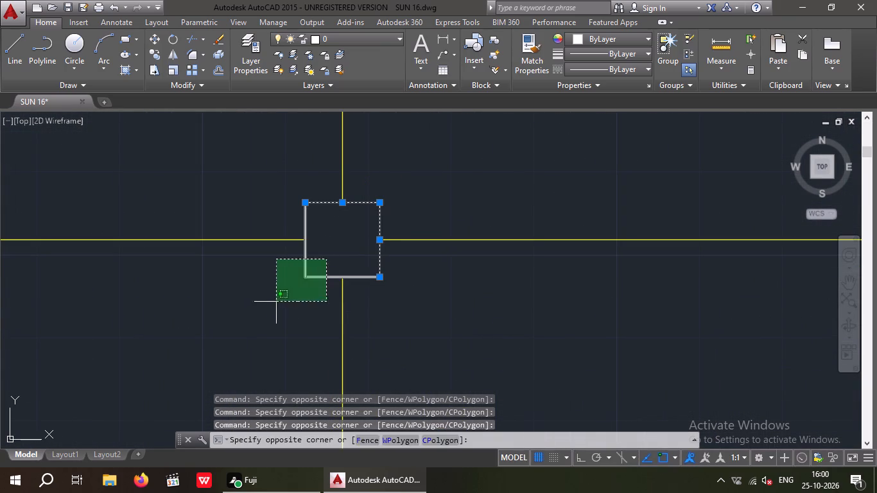
drag(276, 302, 274, 303)
click(273, 304)
Add all four edges of the fourth row's middle column square to the selection.
scroll(280, 294, down, 4)
middle_drag(412, 307, 300, 295)
scroll(329, 277, up, 4)
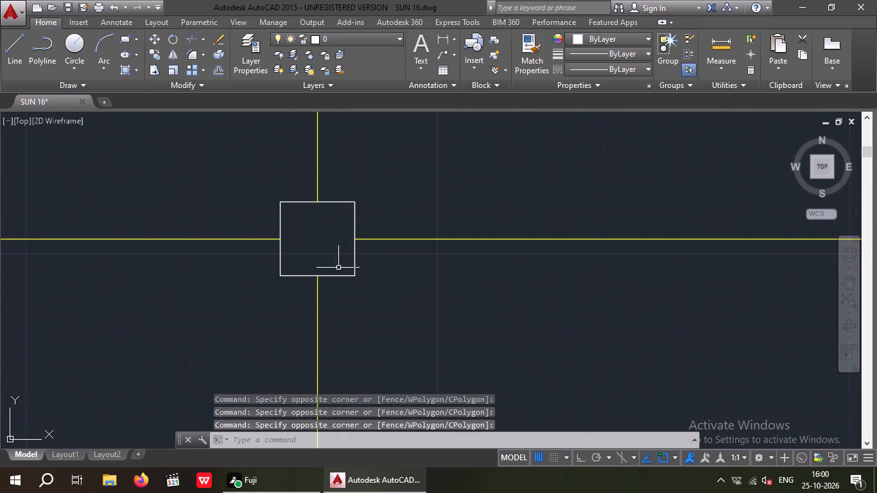
drag(370, 177, 347, 216)
click(347, 216)
drag(299, 270, 261, 297)
click(257, 299)
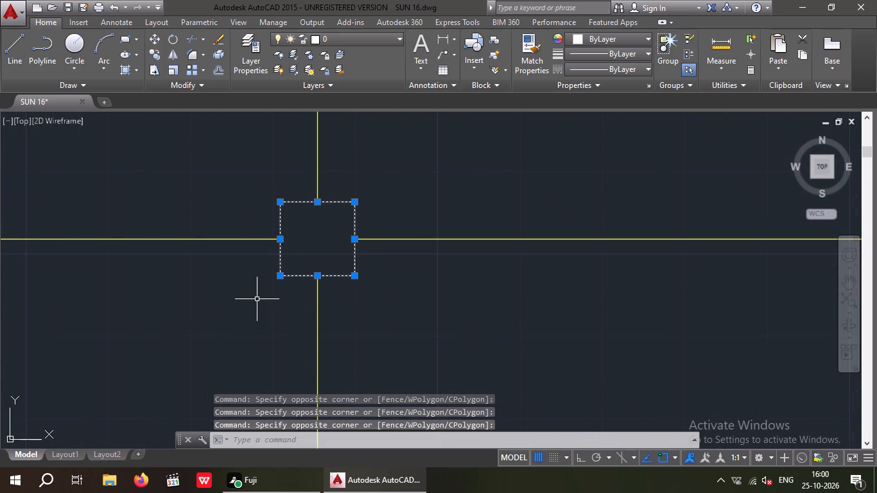
Add all four edges of the fourth row's right column square to the selection.
scroll(257, 289, down, 4)
middle_drag(380, 309, 320, 275)
scroll(366, 249, up, 5)
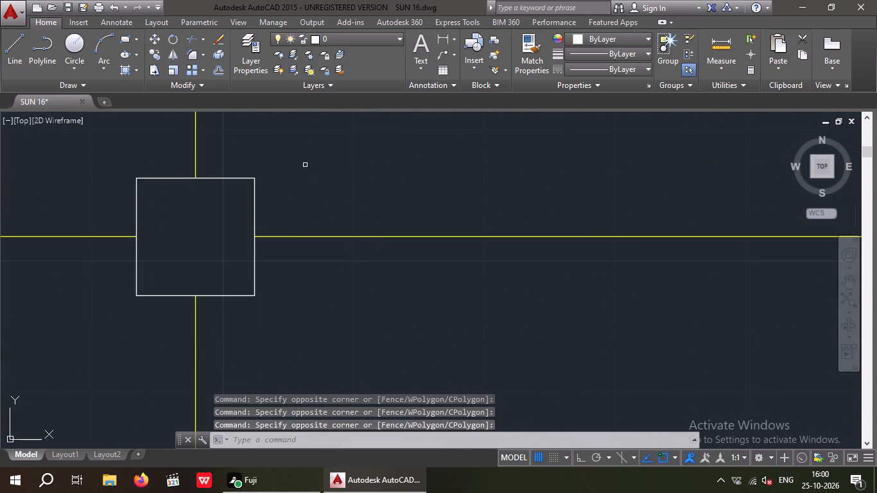
drag(288, 154, 255, 168)
click(239, 185)
scroll(256, 178, down, 2)
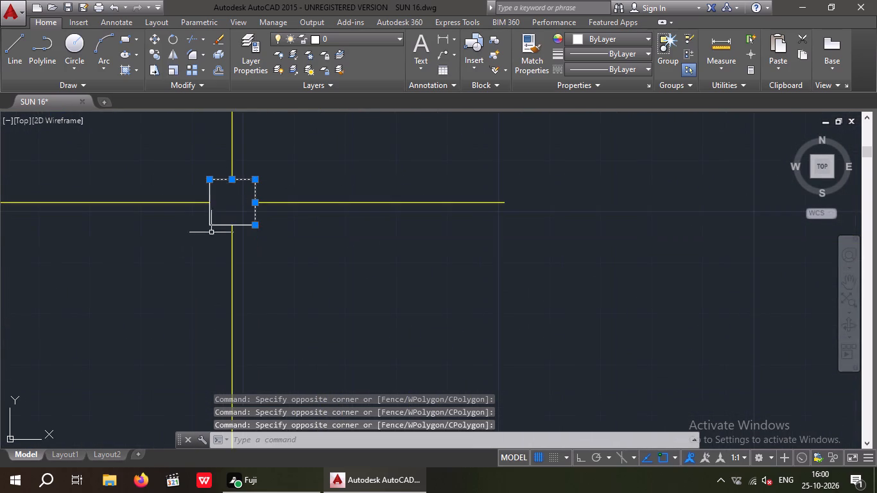
scroll(211, 233, up, 3)
drag(212, 171, 167, 230)
click(159, 241)
Add all four edges of the bottom row's right column square to the selection.
scroll(178, 219, down, 5)
middle_drag(146, 270, 289, 240)
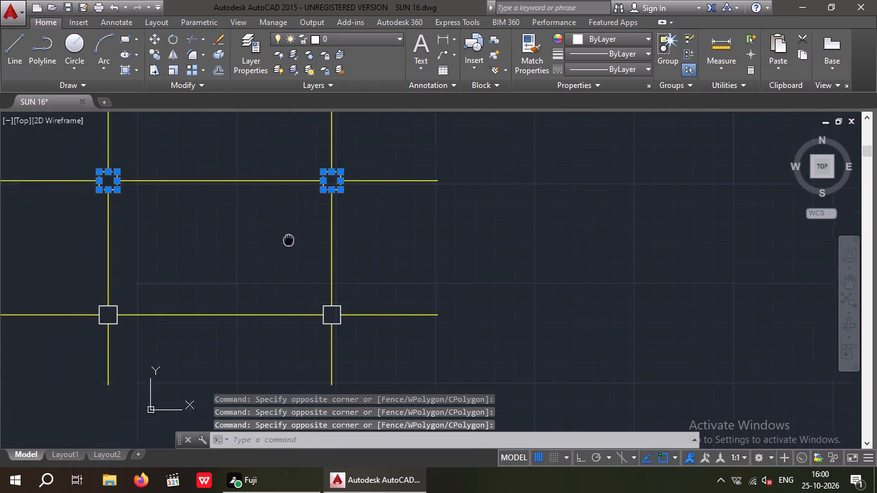
scroll(334, 325, up, 4)
drag(404, 180, 374, 230)
click(370, 235)
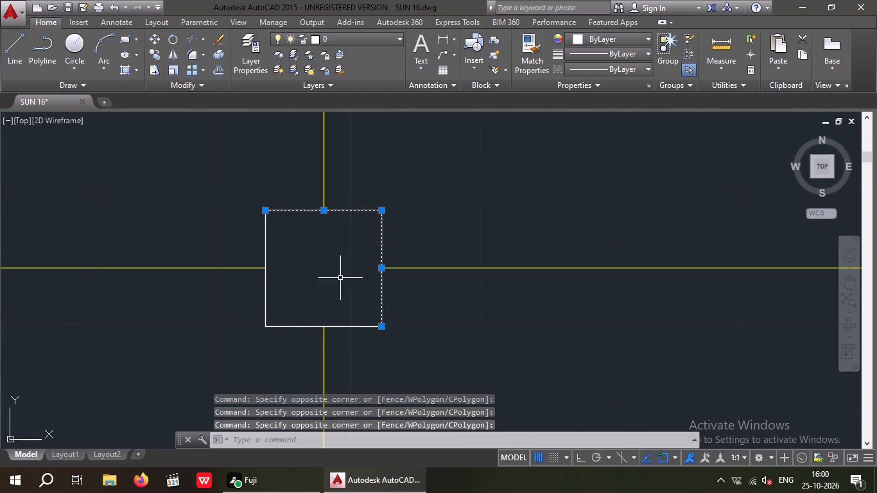
drag(292, 309, 236, 343)
drag(213, 354, 224, 349)
Add all four edges of the bottom row's middle column square to the selection.
scroll(247, 326, down, 4)
middle_drag(227, 366, 468, 325)
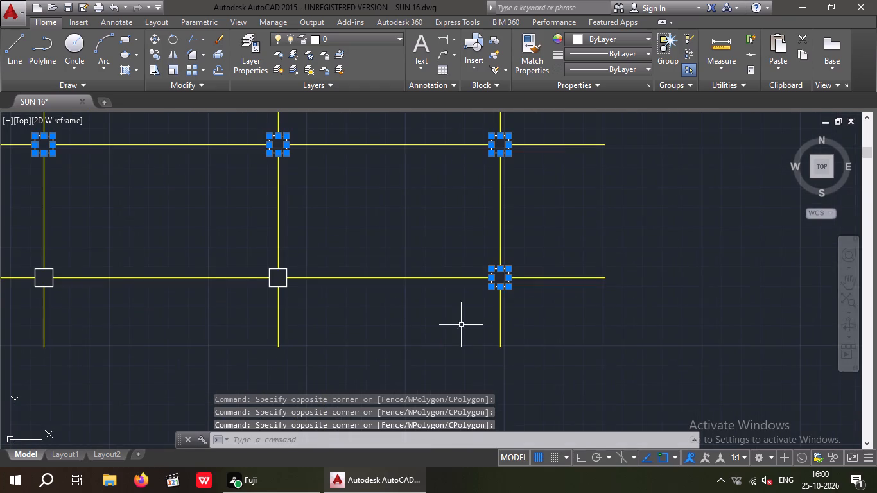
scroll(278, 275, up, 3)
drag(342, 211, 304, 259)
drag(304, 259, 314, 254)
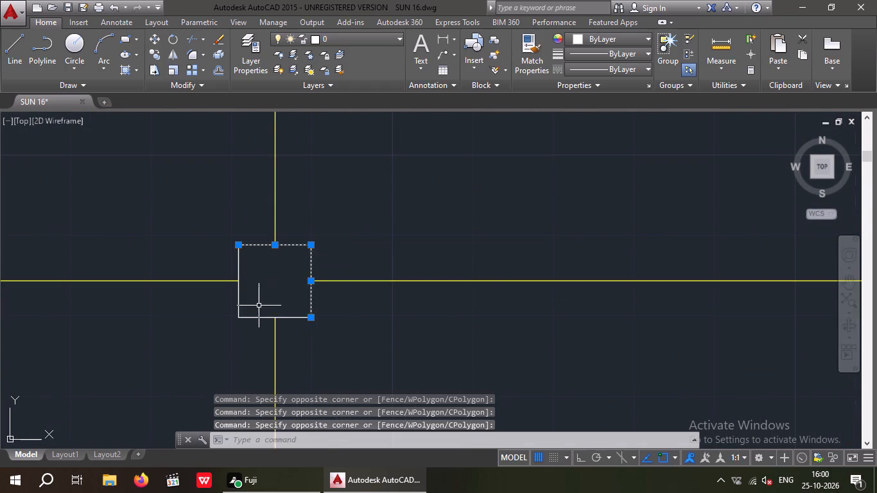
drag(259, 306, 211, 352)
click(211, 352)
Add all four edges of the bottom row's left column square to the selection.
scroll(215, 343, down, 3)
middle_drag(195, 352, 485, 314)
scroll(269, 281, up, 3)
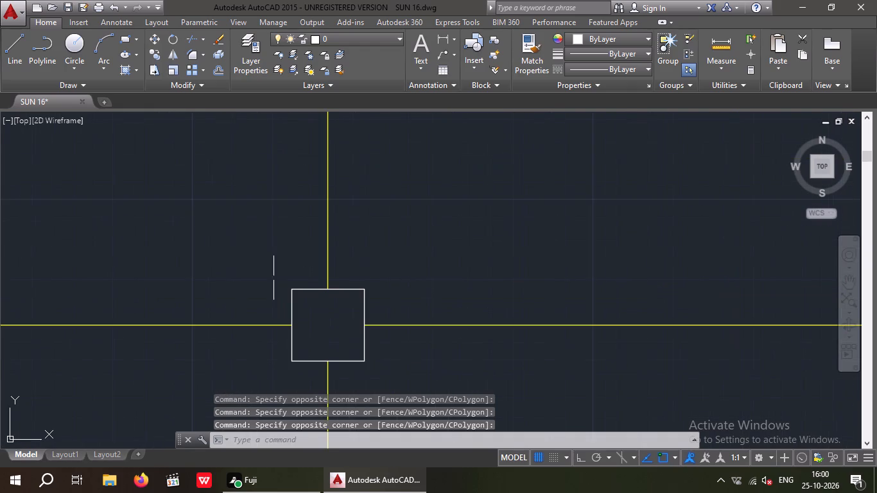
drag(388, 254, 356, 305)
click(357, 303)
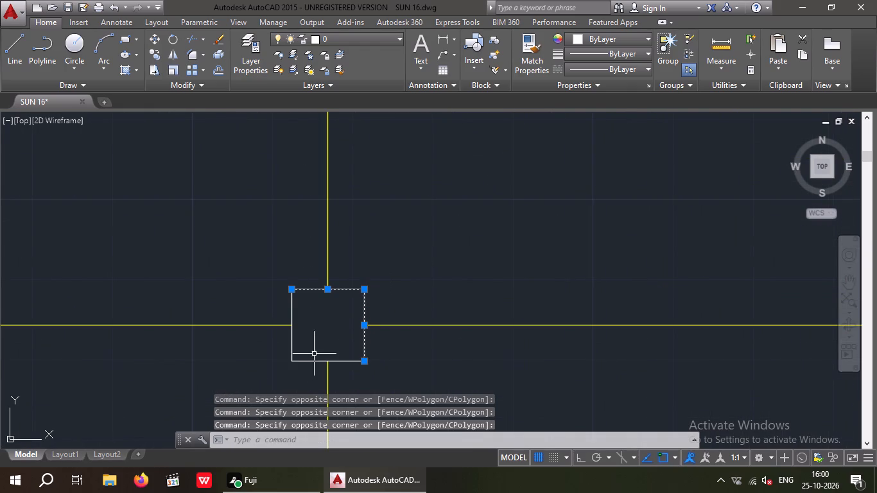
drag(314, 353, 274, 378)
click(270, 379)
Set the colour of all selected column squares to magenta and clear the selection.
scroll(276, 364, down, 2)
scroll(381, 308, down, 3)
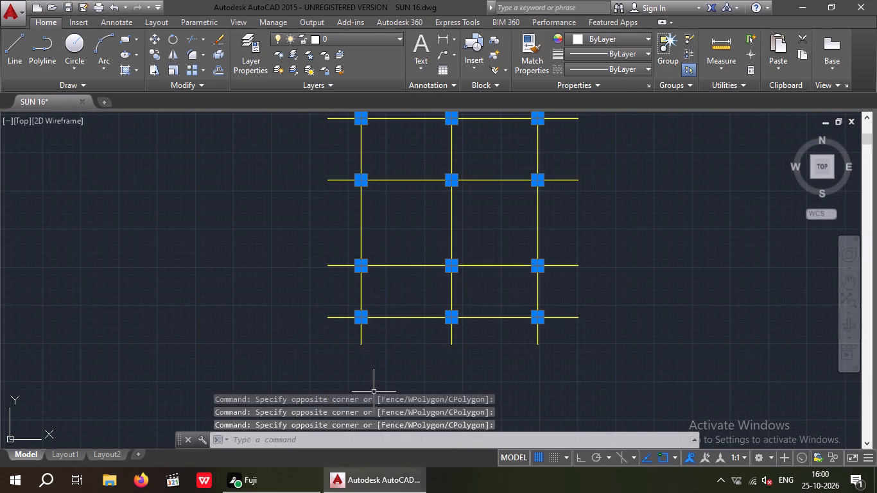
click(616, 37)
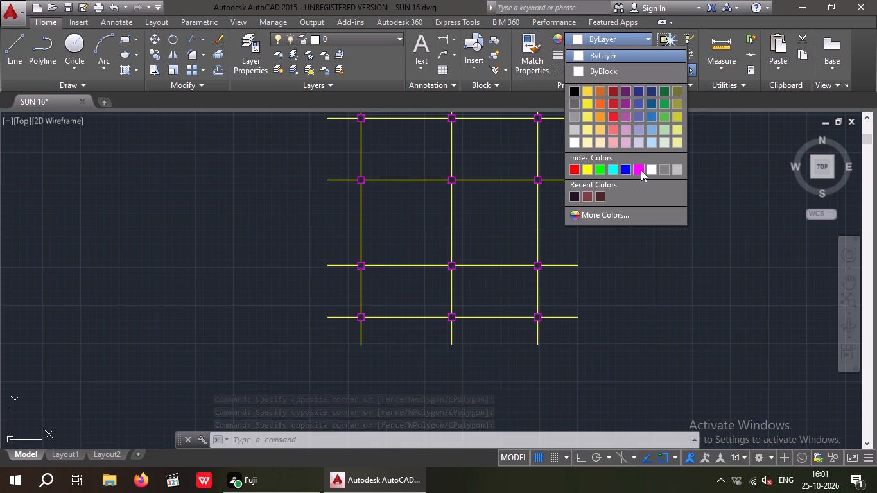
click(641, 170)
key(Escape)
key(Escape)
key(Escape)
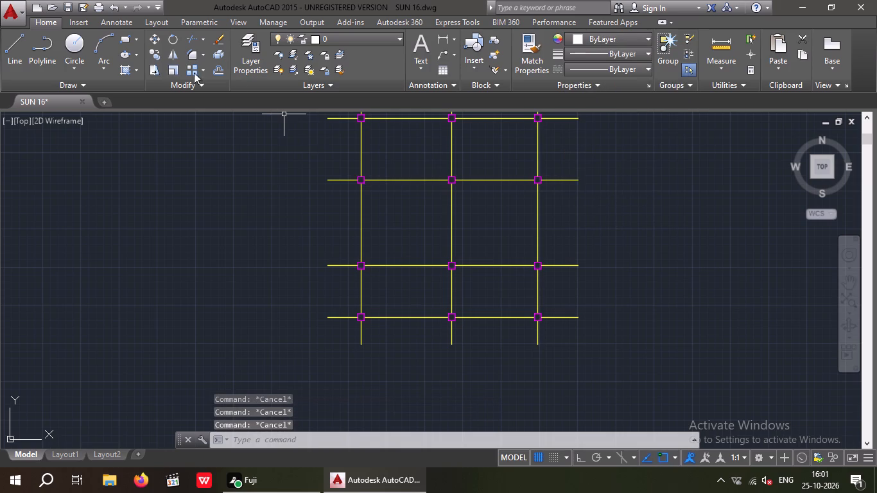
Hatch the bottom row's three column squares with the SOLID pattern in Magenta.
click(127, 69)
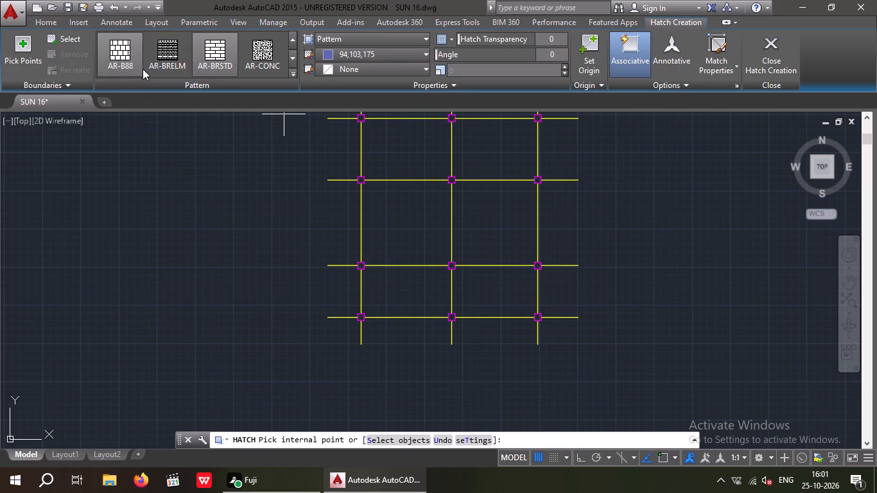
scroll(211, 67, up, 10)
click(115, 55)
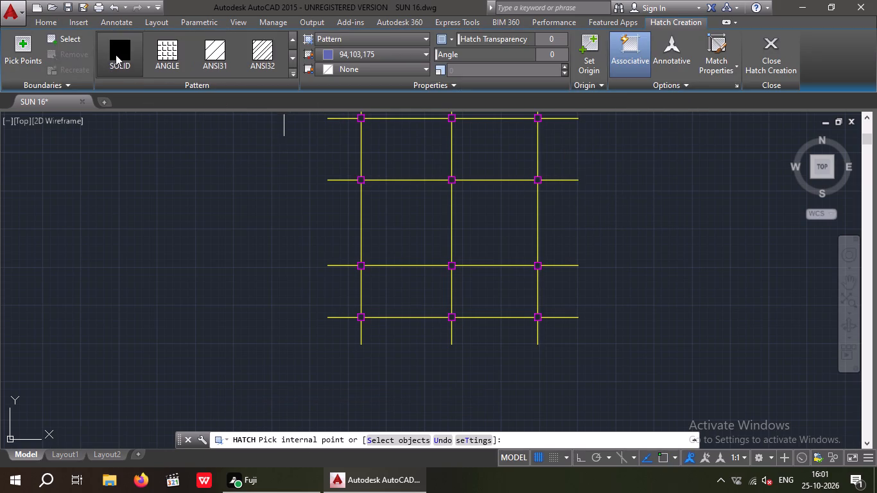
click(396, 55)
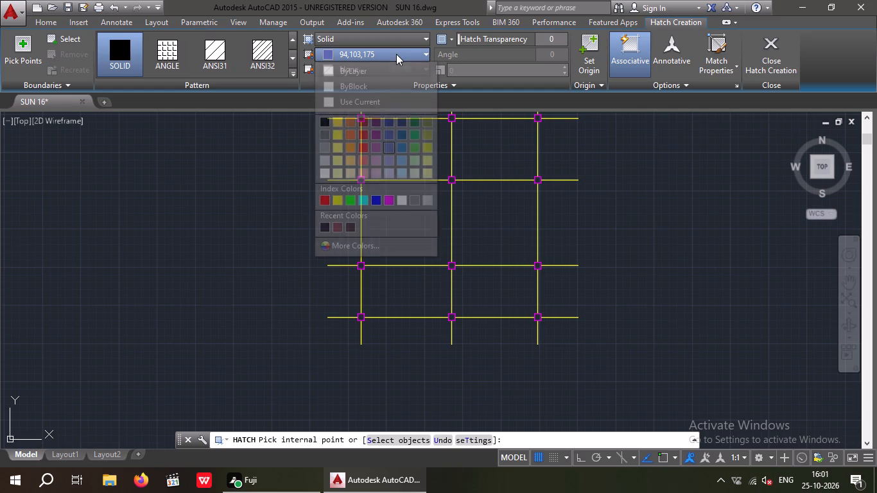
click(391, 198)
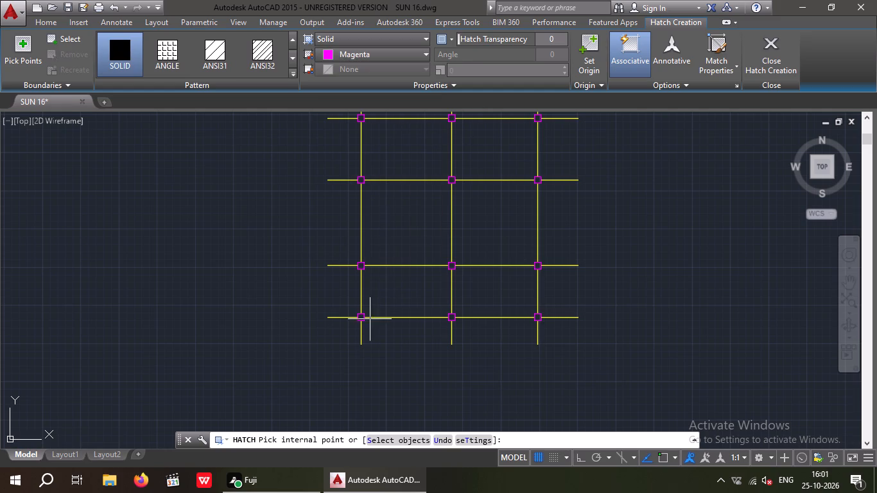
scroll(358, 322, up, 4)
click(367, 313)
scroll(382, 279, down, 4)
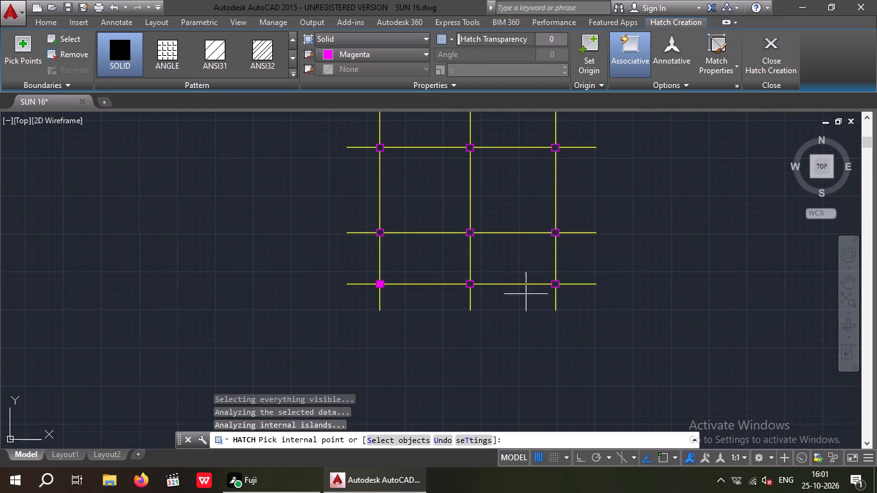
scroll(501, 287, up, 3)
click(380, 277)
scroll(395, 265, down, 4)
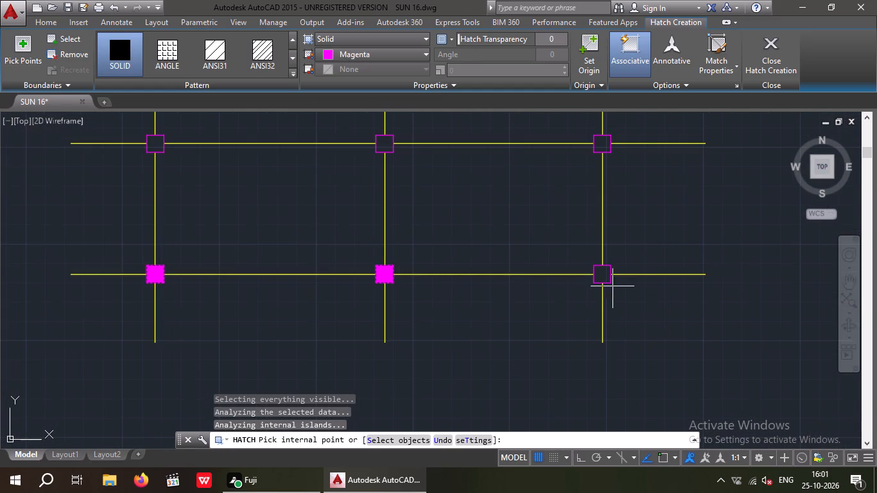
scroll(607, 270, up, 2)
click(602, 270)
Add the fourth row's right, middle and left column squares to the solid magenta hatch.
scroll(605, 267, down, 5)
scroll(612, 232, up, 5)
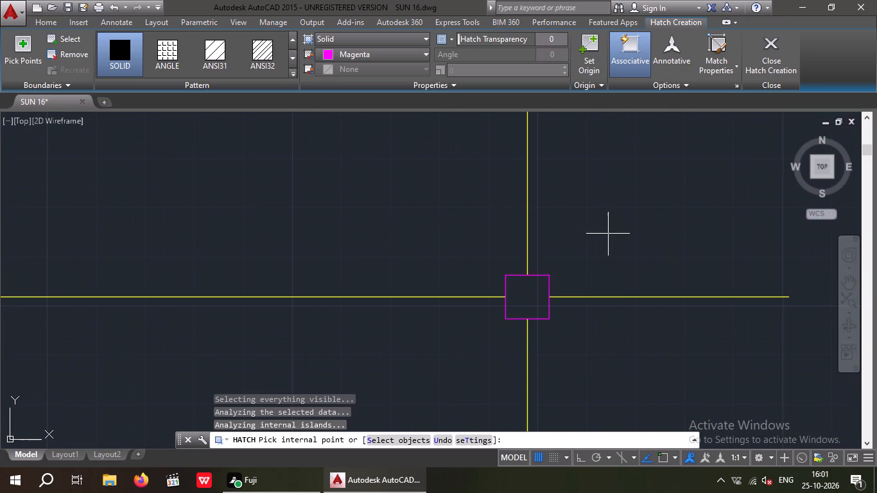
click(541, 288)
scroll(541, 284, down, 5)
scroll(477, 280, up, 5)
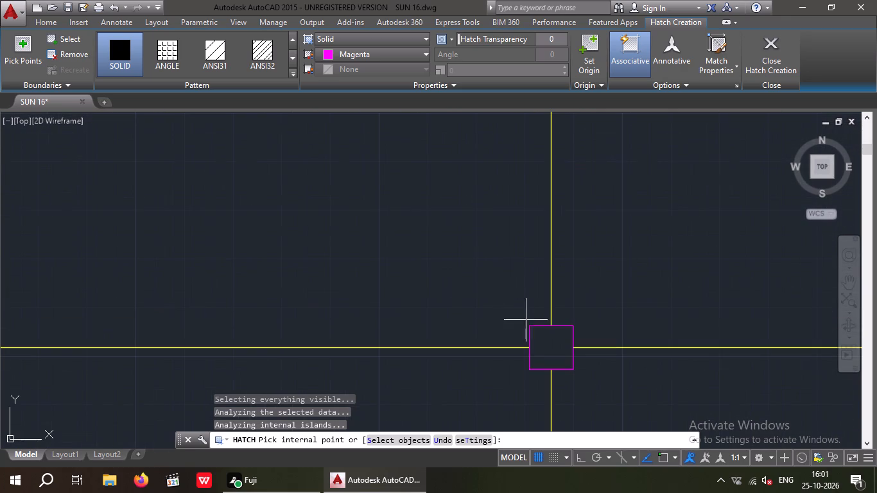
click(543, 336)
scroll(548, 319, down, 4)
scroll(441, 316, up, 3)
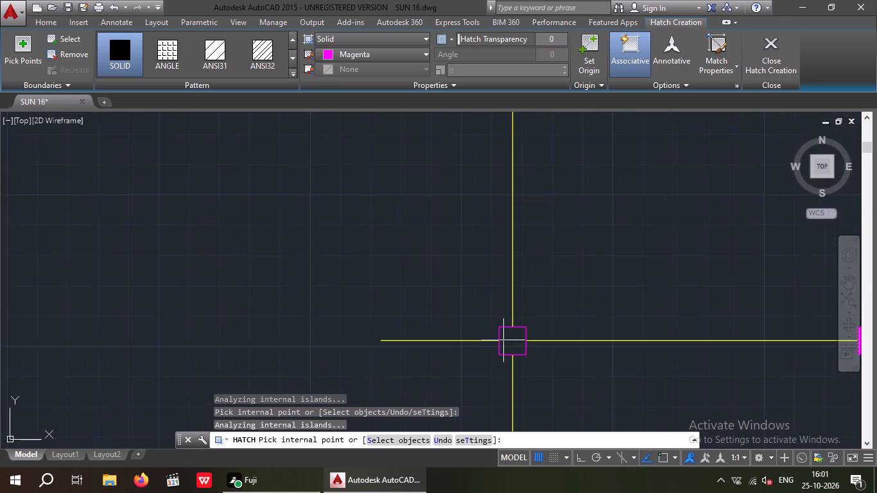
click(503, 340)
Add the third row's left, middle and right column squares to the solid magenta hatch.
scroll(510, 313, down, 3)
middle_drag(471, 254, 381, 312)
scroll(425, 290, up, 3)
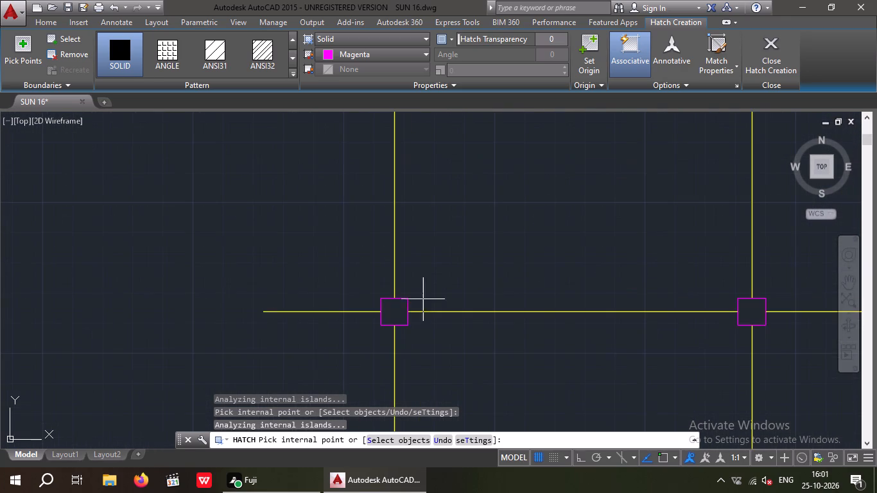
click(398, 318)
scroll(408, 295, up, 1)
scroll(408, 297, down, 4)
scroll(638, 309, up, 3)
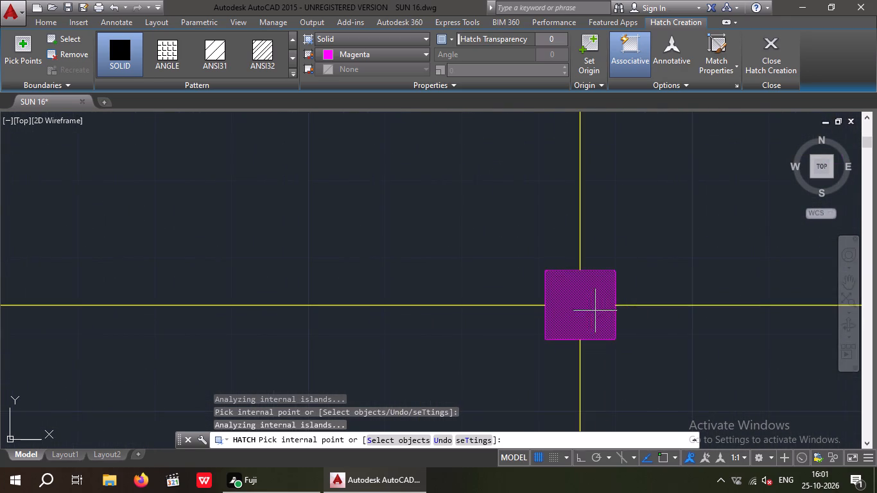
click(590, 309)
scroll(597, 293, down, 5)
middle_drag(629, 313, 466, 322)
scroll(509, 302, up, 4)
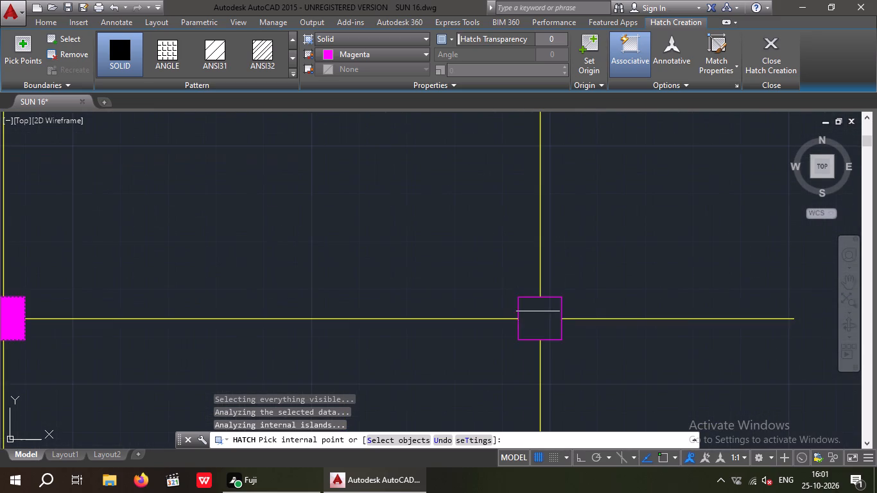
click(539, 312)
Add the second row's right, middle and left column squares to the solid magenta hatch.
scroll(536, 302, down, 4)
scroll(537, 240, up, 4)
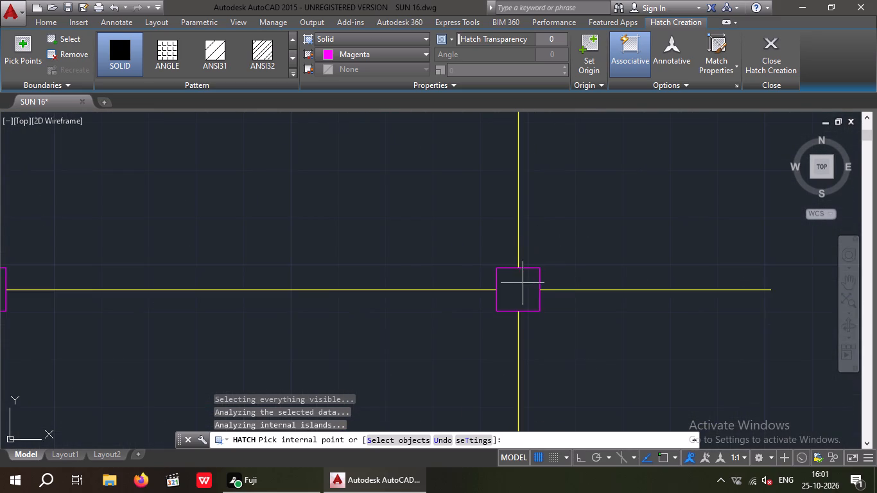
click(523, 283)
scroll(530, 273, down, 4)
scroll(399, 278, up, 3)
click(388, 282)
scroll(414, 264, down, 4)
scroll(324, 273, up, 4)
click(317, 246)
Add the top row's middle, right and left column squares to the solid magenta hatch and end the Hatch command.
scroll(332, 249, down, 5)
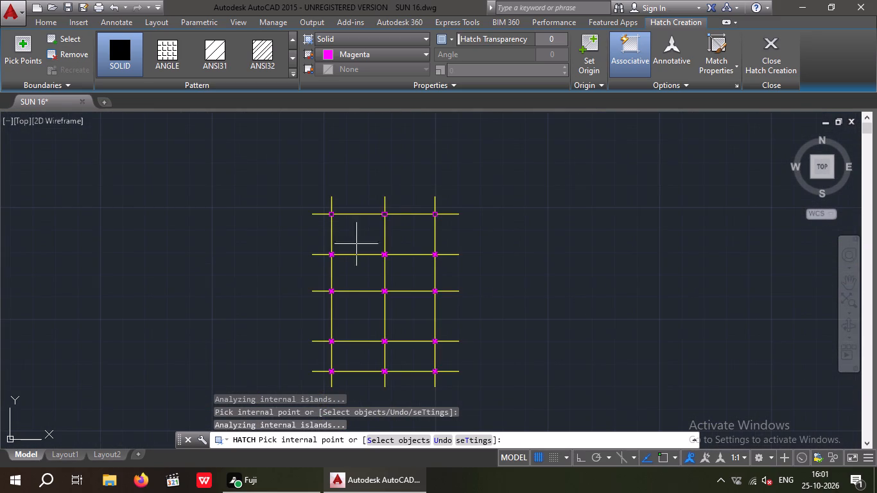
scroll(388, 212, up, 4)
click(351, 227)
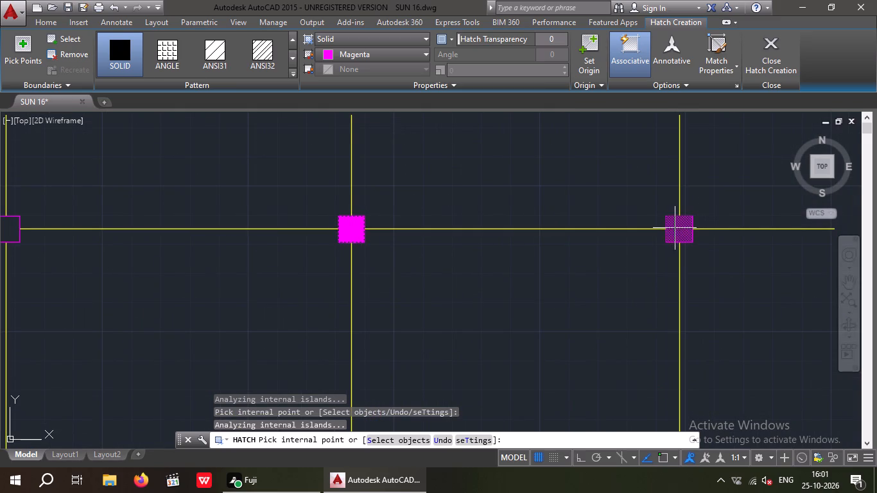
click(676, 227)
middle_drag(361, 247, 749, 277)
scroll(421, 257, up, 3)
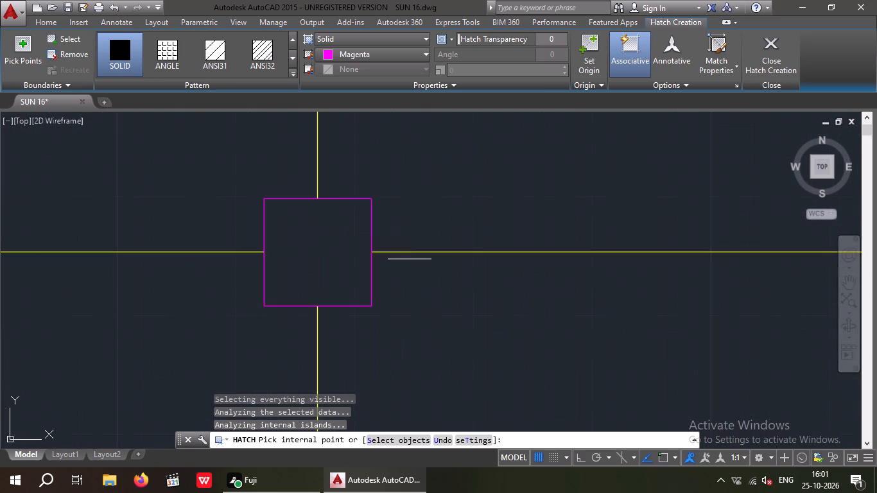
click(323, 254)
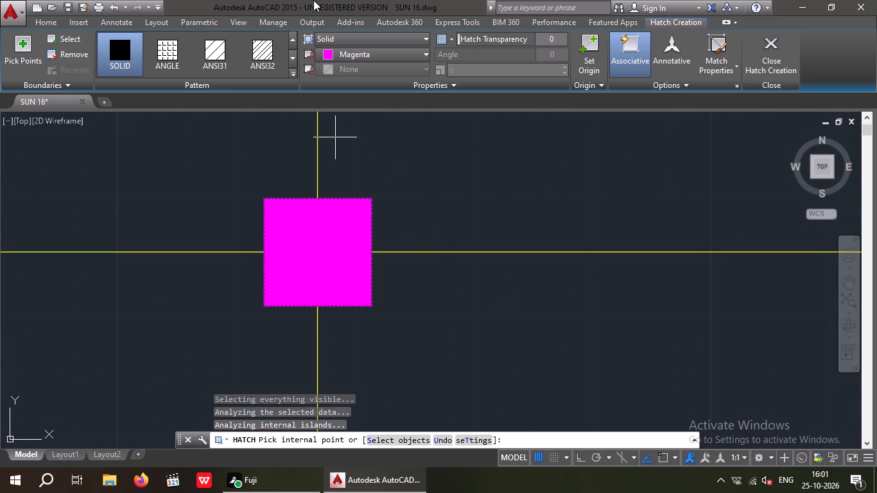
key(Escape)
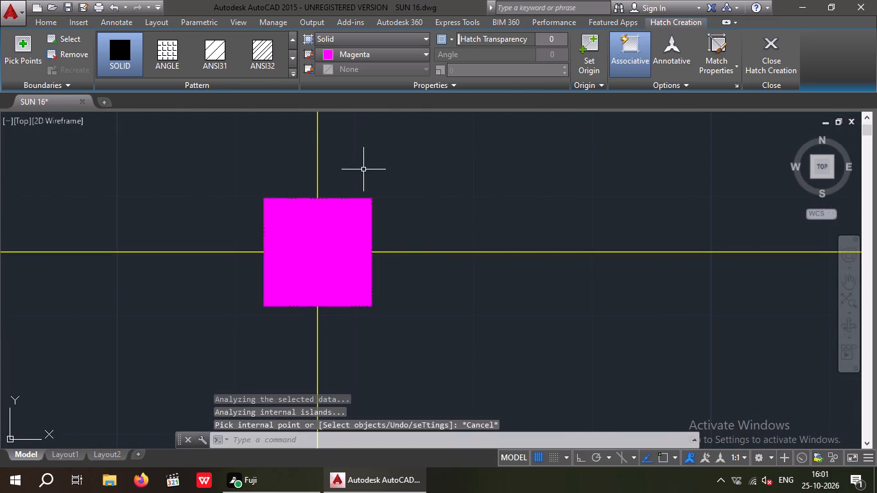
key(Escape)
key(Escape)
Save the drawing with the full column grid in view.
scroll(372, 188, down, 3)
middle_drag(386, 238, 300, 260)
scroll(317, 227, down, 4)
middle_drag(342, 241, 256, 199)
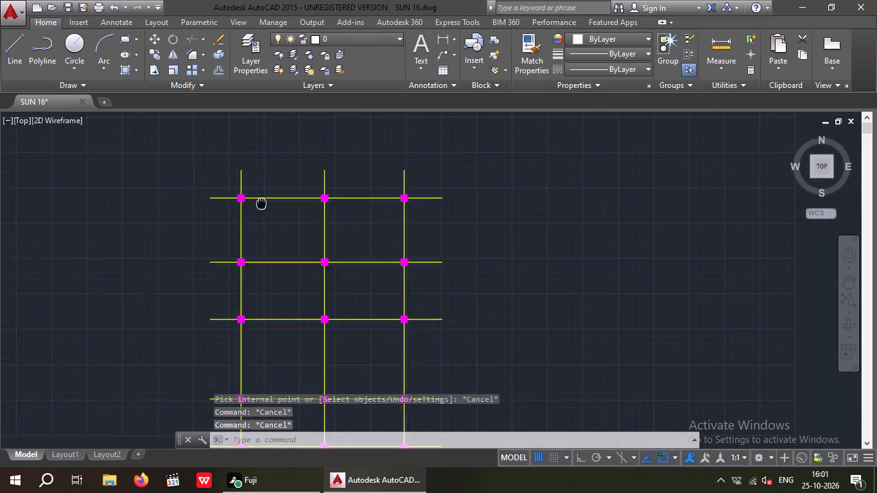
middle_drag(256, 199, 246, 189)
scroll(254, 192, down, 3)
middle_drag(288, 232, 377, 212)
scroll(352, 221, down, 2)
middle_drag(349, 223, 344, 229)
key(Escape)
key(Escape)
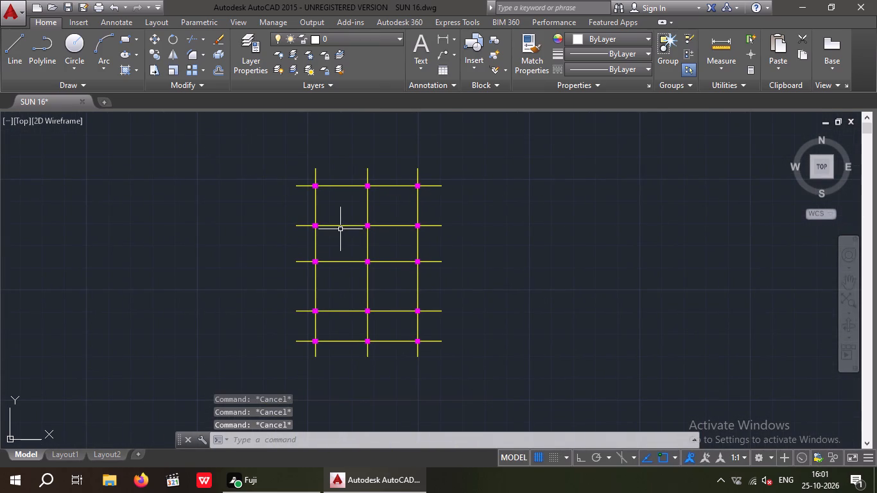
key(Escape)
key(ctrl+s)
key(ctrl+s)
Move the whole column and centre-line grid horizontally about 97'-6" towards the floor plan, using Ortho.
scroll(340, 221, down, 3)
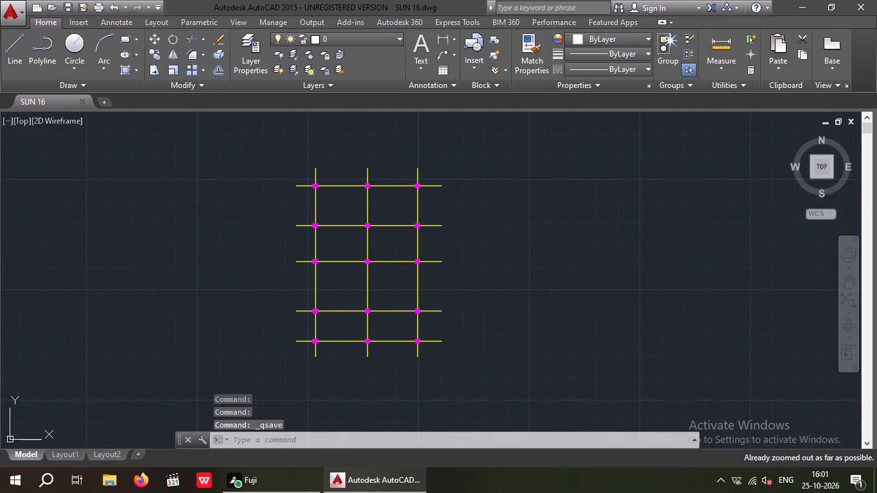
middle_drag(349, 221, 415, 221)
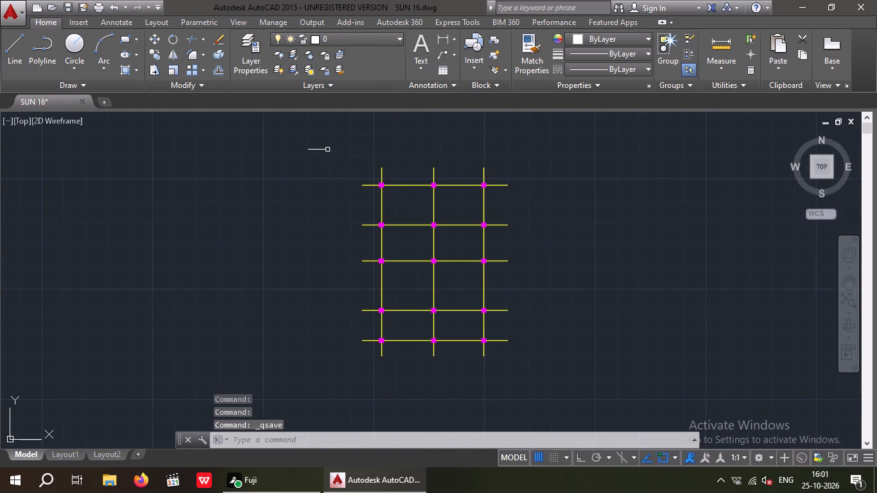
drag(327, 149, 500, 206)
click(564, 374)
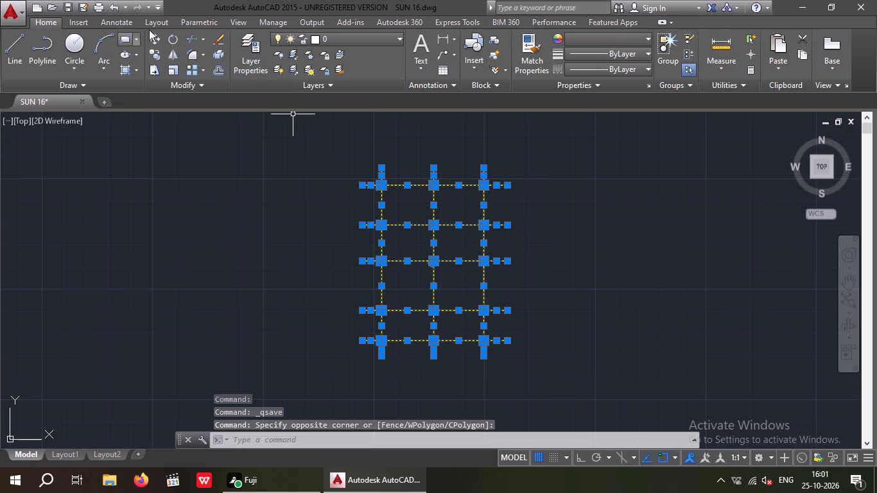
click(156, 36)
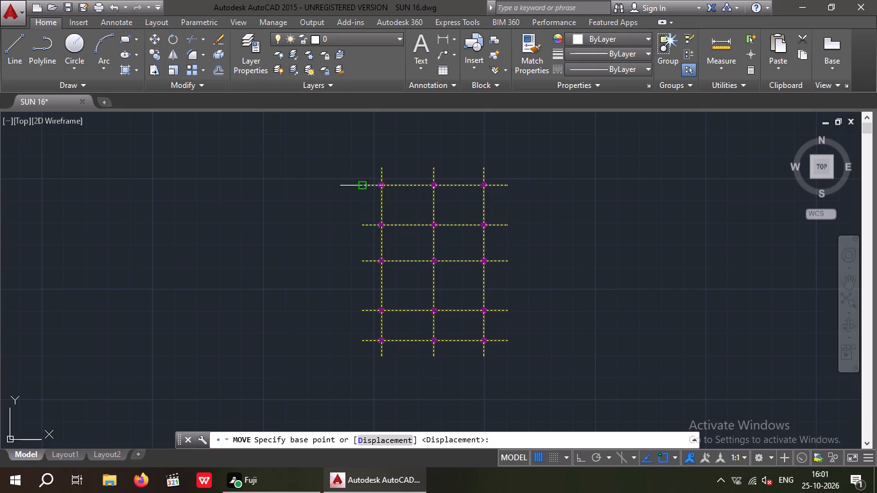
click(363, 184)
drag(580, 459, 573, 449)
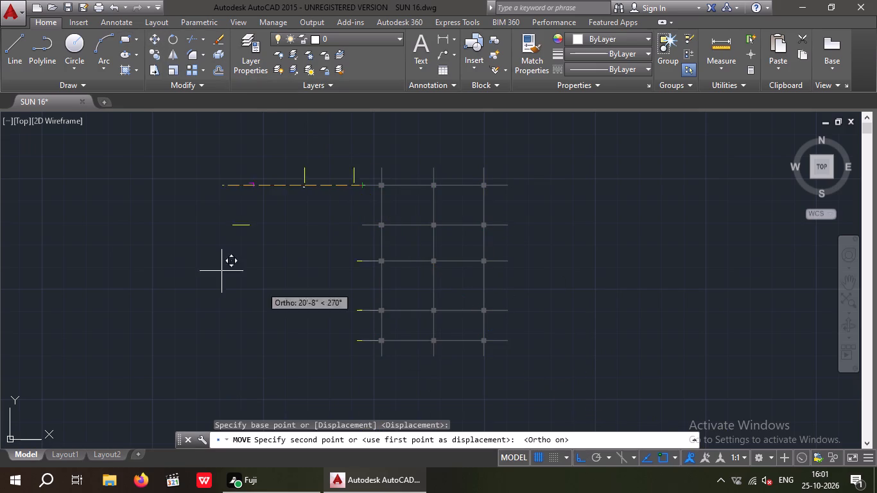
middle_drag(155, 178, 560, 216)
scroll(238, 223, up, 1)
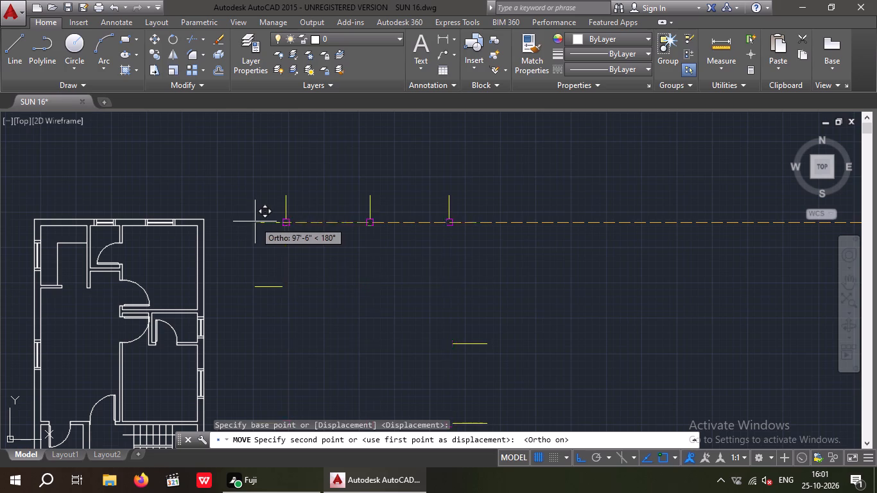
click(253, 220)
key(Escape)
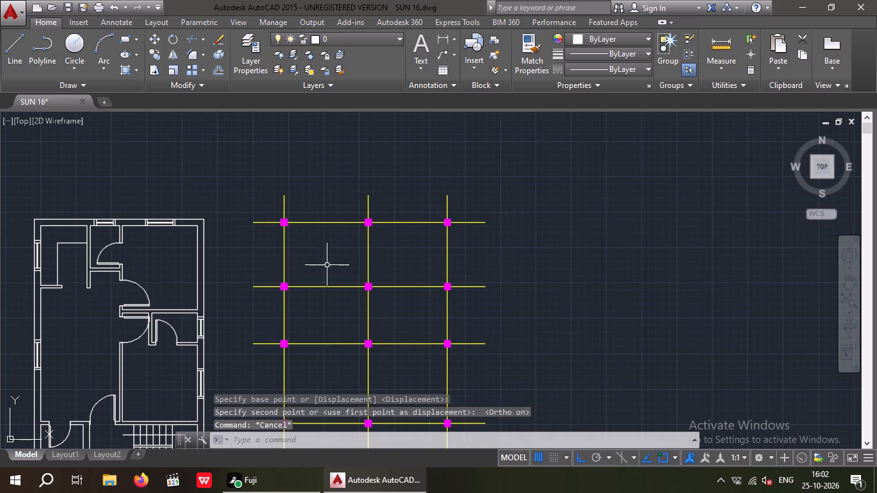
Measure the kitchen's clear width between its inner wall faces along the top wall with a linear dimension.
middle_drag(327, 265, 365, 205)
scroll(371, 206, down, 1)
middle_drag(320, 295, 376, 261)
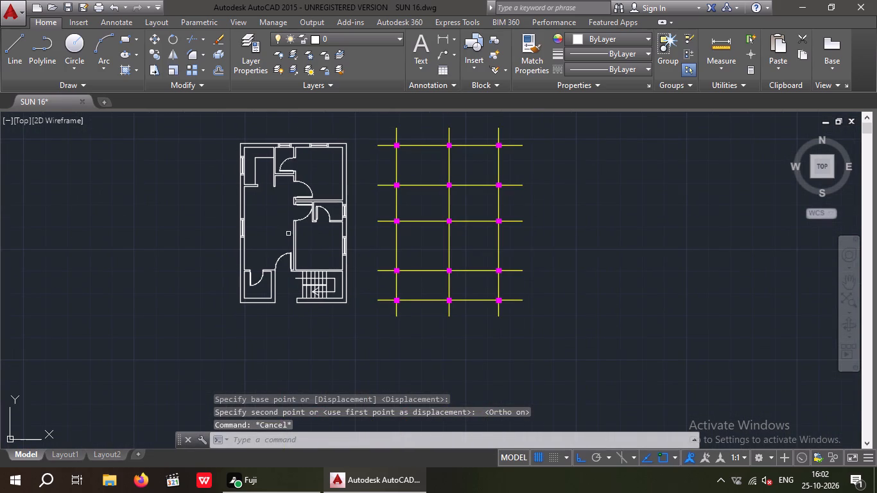
scroll(254, 169, up, 2)
middle_drag(283, 199, 273, 246)
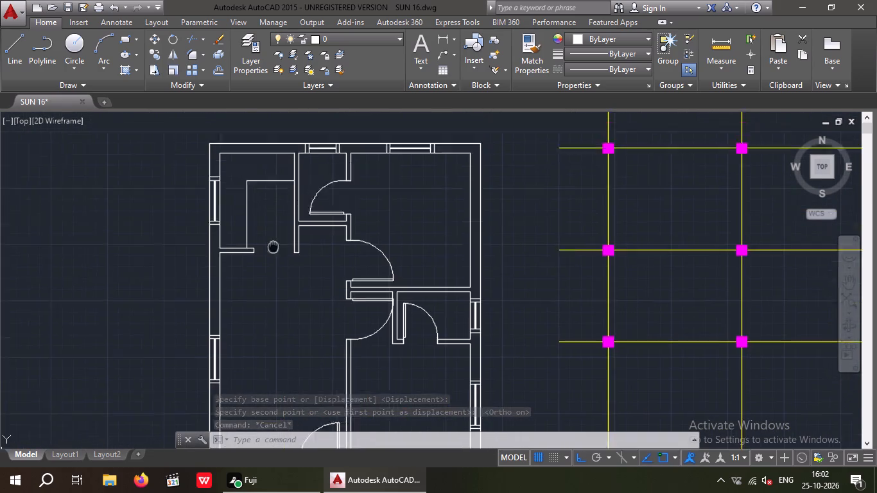
middle_drag(273, 246, 257, 328)
click(446, 37)
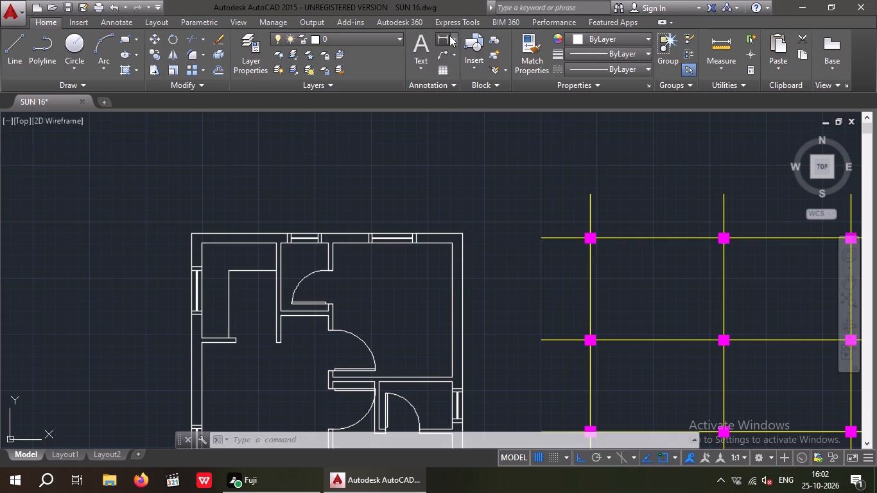
scroll(192, 254, up, 2)
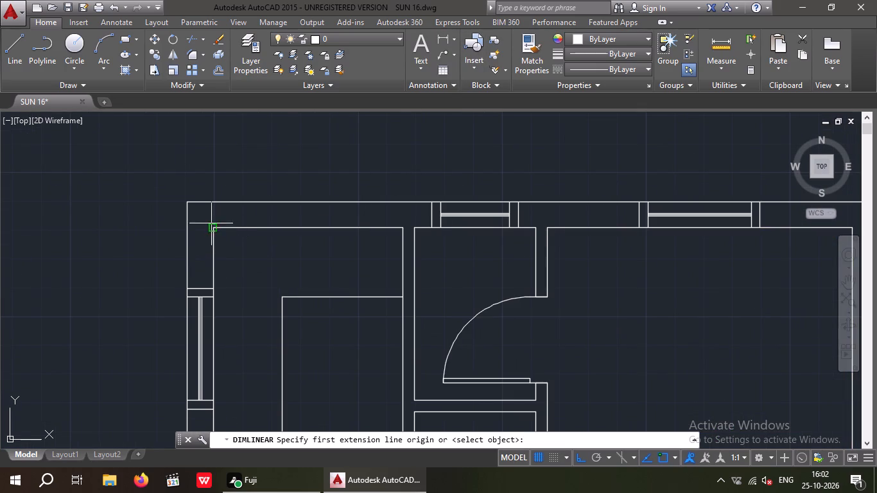
click(212, 229)
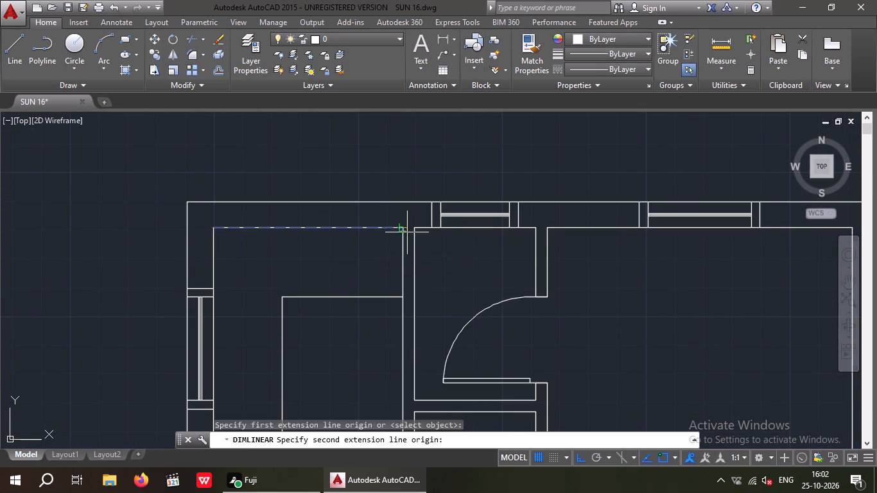
drag(406, 230, 405, 239)
scroll(359, 295, up, 2)
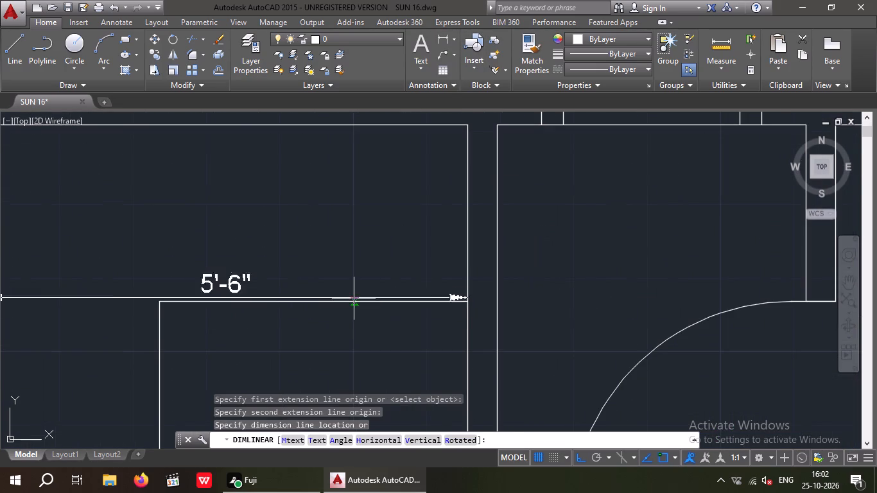
key(space)
scroll(325, 267, down, 4)
Measure the kitchen's clear length along the outer wall, from the inner top corner to the short partition, with a linear dimension.
key(space)
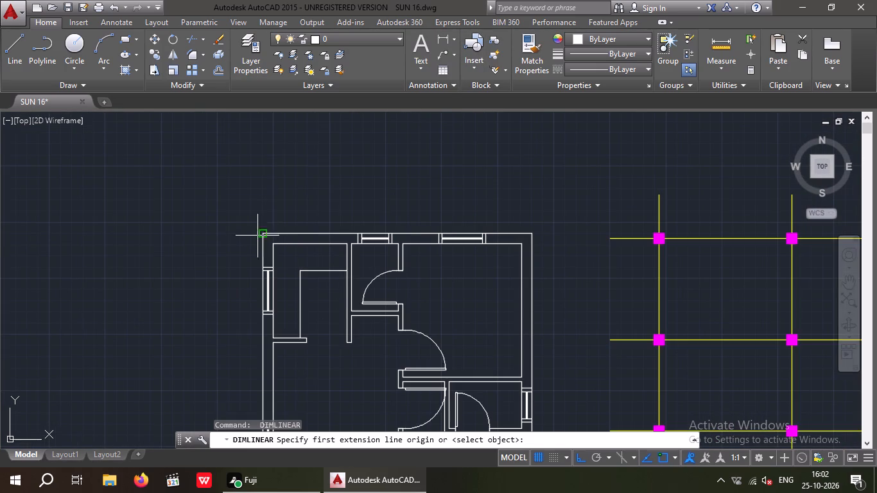
drag(274, 241, 275, 249)
scroll(275, 343, up, 2)
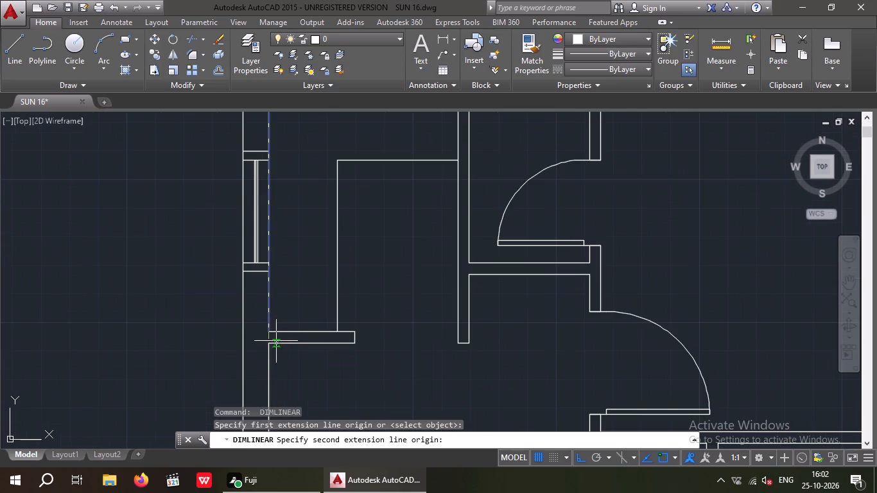
click(270, 328)
scroll(307, 239, down, 1)
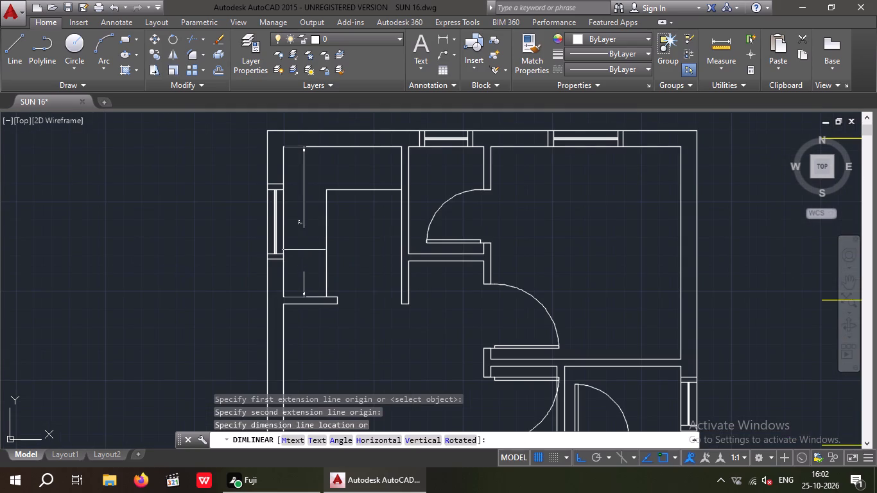
key(Escape)
key(Escape)
Create a multiline text in the floor plan's kitchen with 8" text height and KITCHEN as its first line.
middle_drag(347, 241, 250, 252)
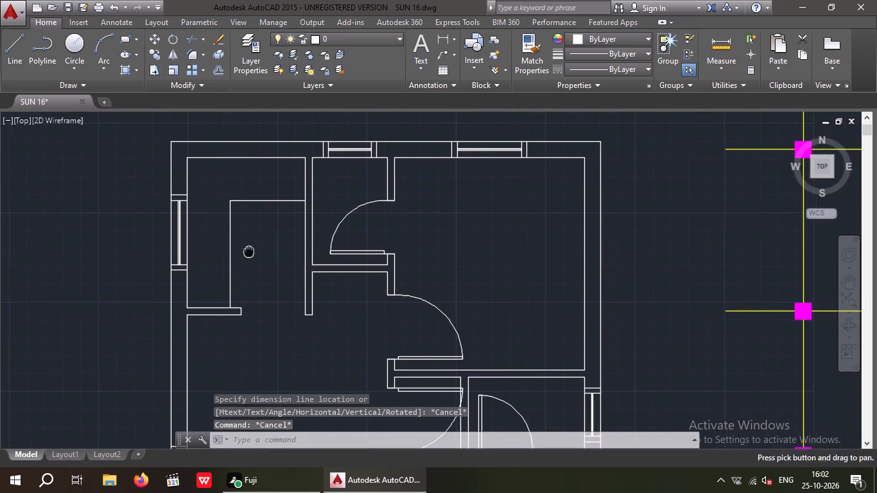
click(420, 45)
scroll(236, 250, up, 2)
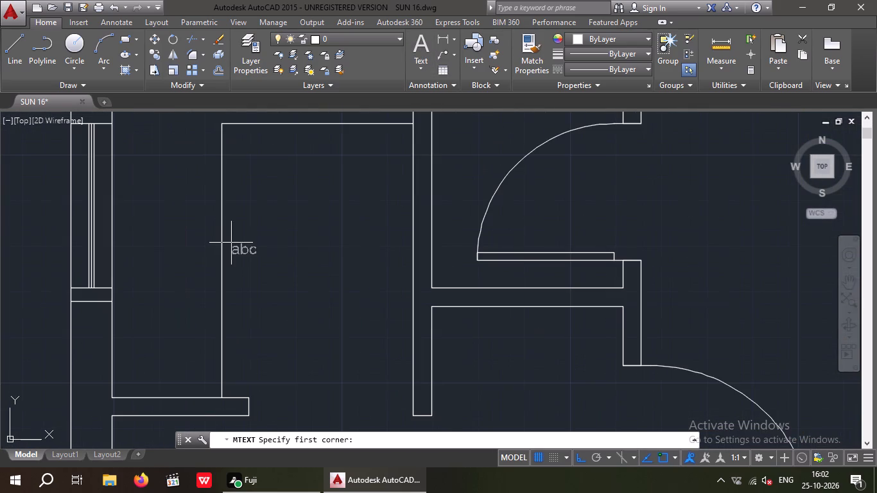
drag(232, 217, 241, 281)
middle_drag(444, 297, 197, 300)
scroll(198, 298, up, 1)
scroll(230, 291, down, 3)
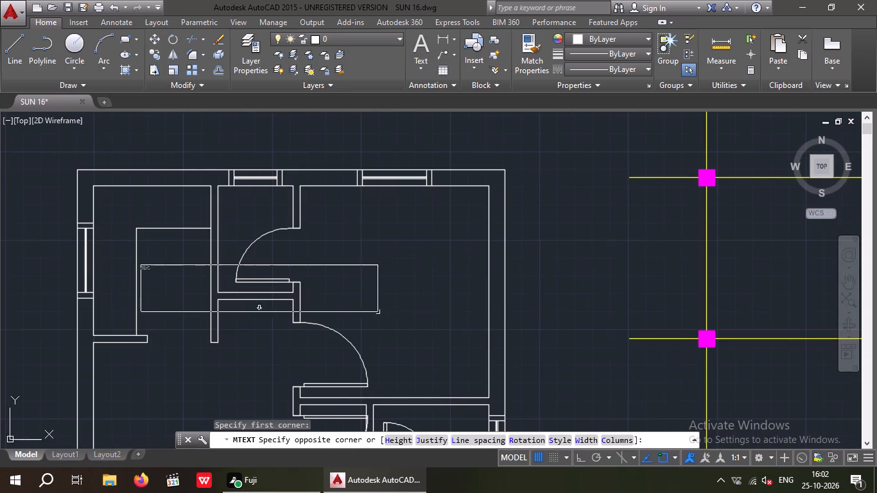
click(598, 292)
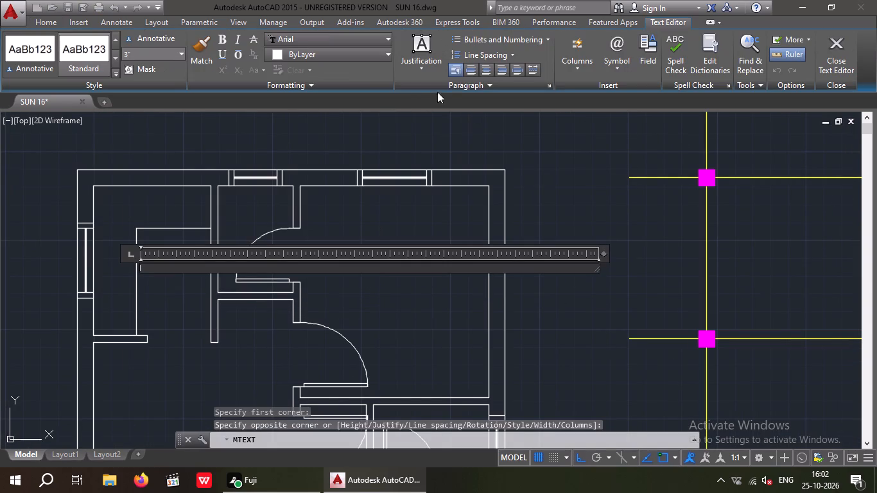
click(134, 56)
key(8)
key(shift+quotedbl)
key(Return)
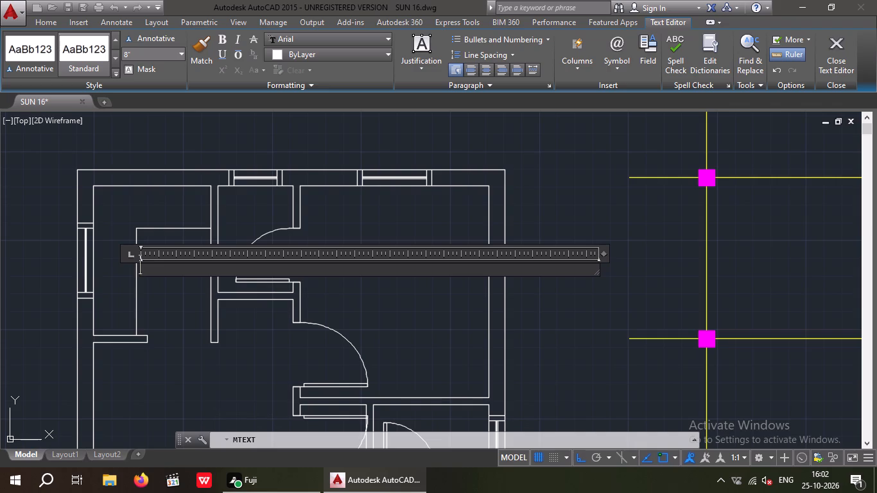
text(KIT)
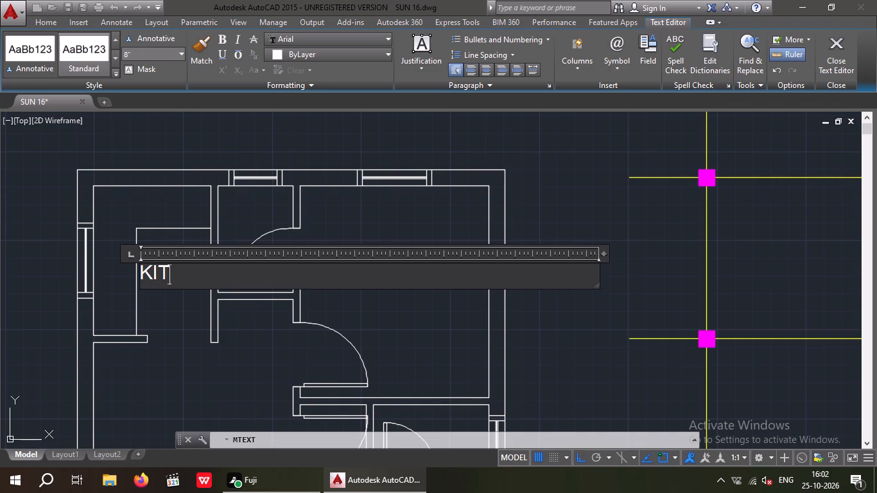
text(CHEN)
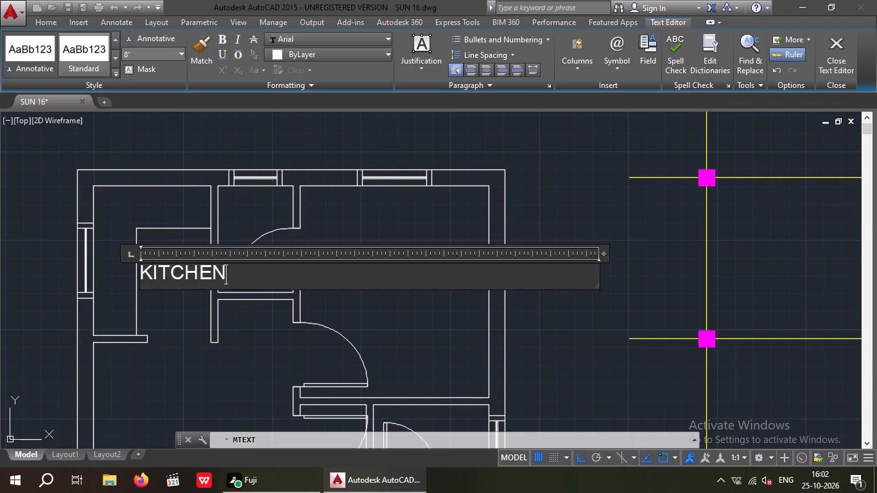
Add 5'6"X7' as the kitchen label's second line, indented by one space, and finish the text.
key(Return)
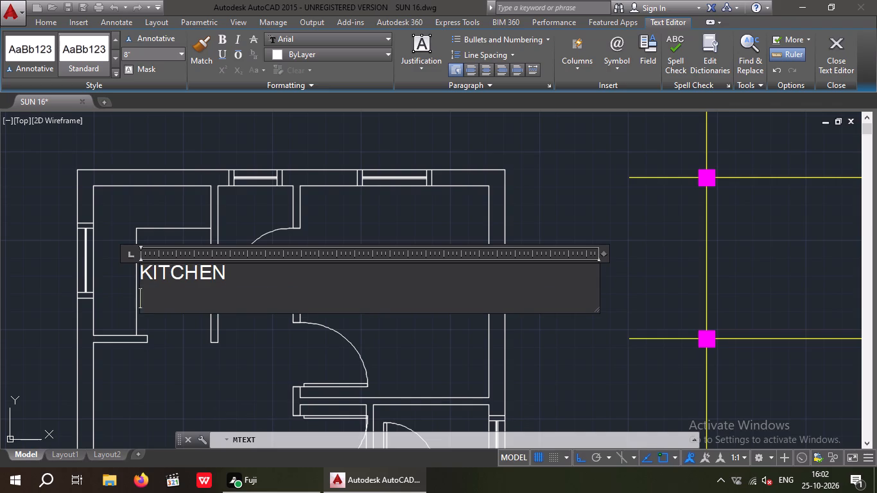
key(5)
key(apostrophe)
key(6)
key(shift+quotedbl)
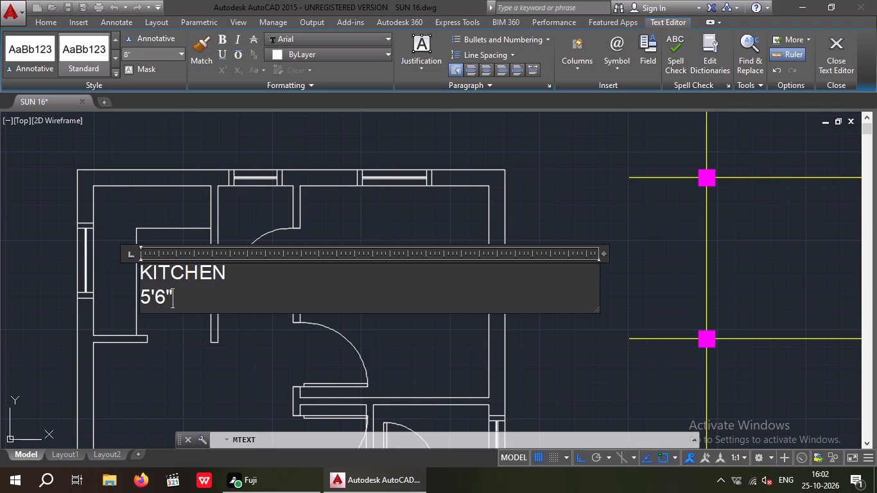
key(x)
text(7')
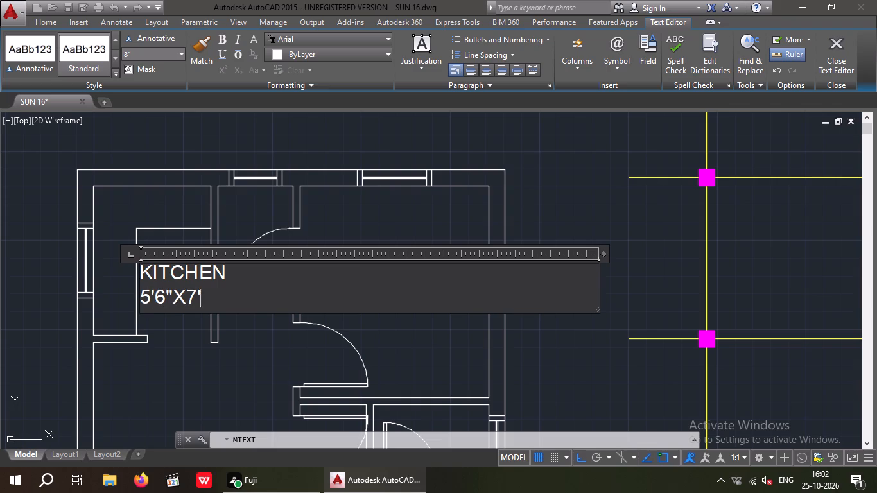
key(Left)
key(Left)
key(Left)
key(Left)
key(Left)
key(Left)
key(Left)
key(space)
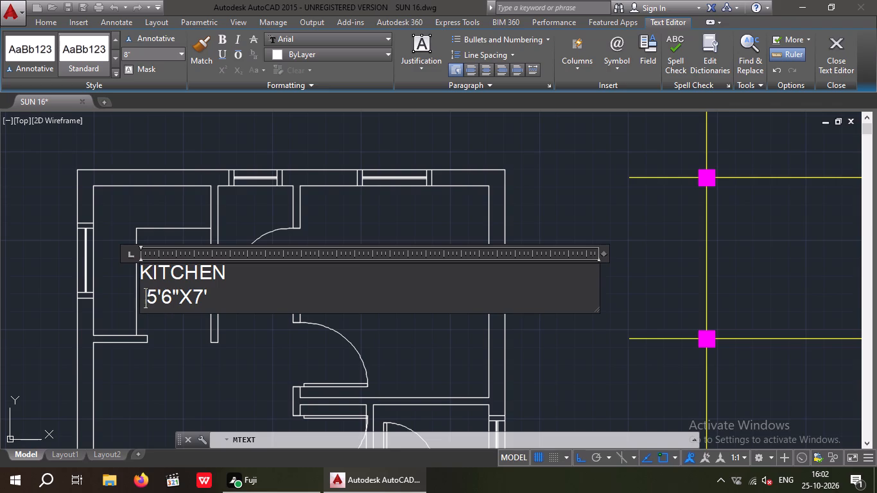
key(space)
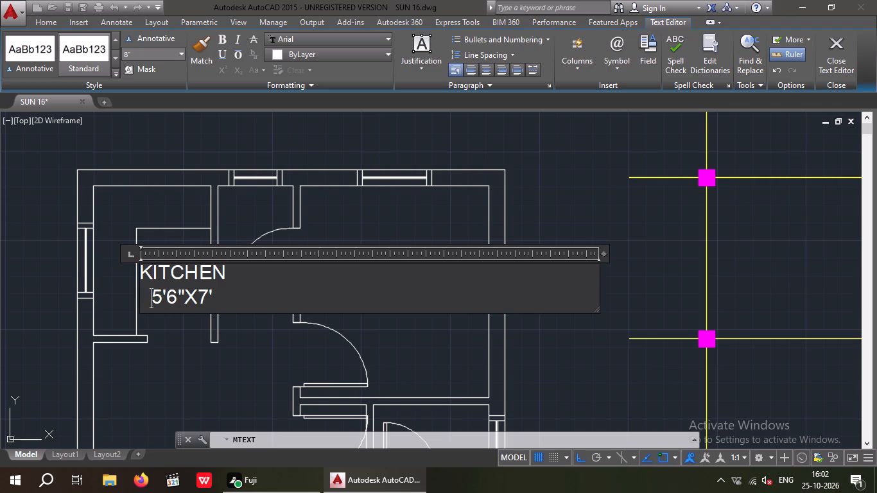
key(BackSpace)
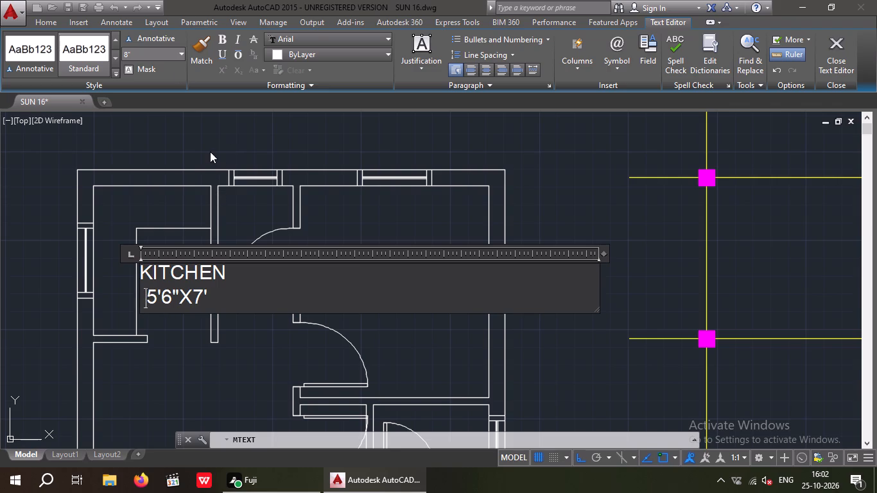
click(210, 145)
Rotate the kitchen label to 270° about its upper starting corner so it reads vertically downward.
scroll(166, 267, up, 2)
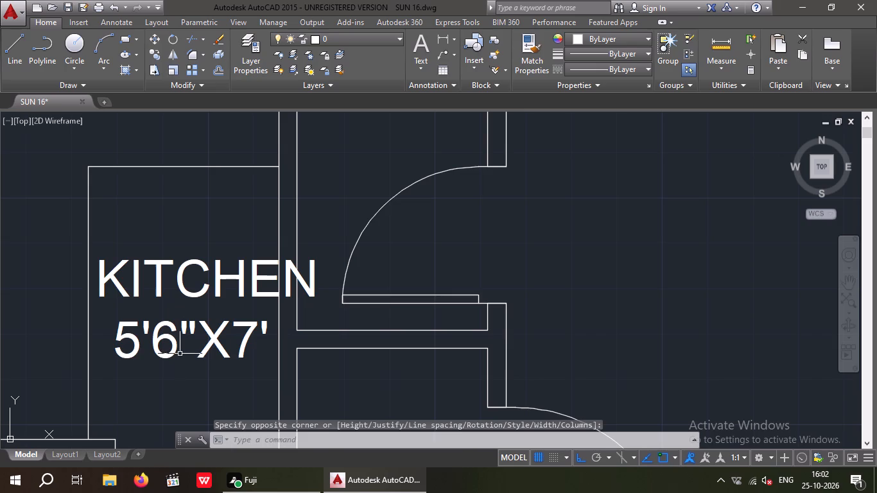
drag(173, 374, 141, 327)
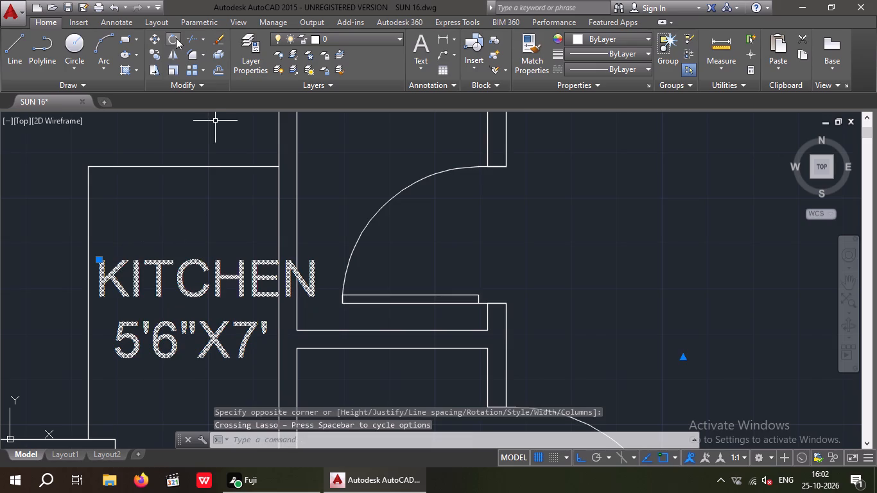
click(176, 38)
drag(314, 298, 314, 302)
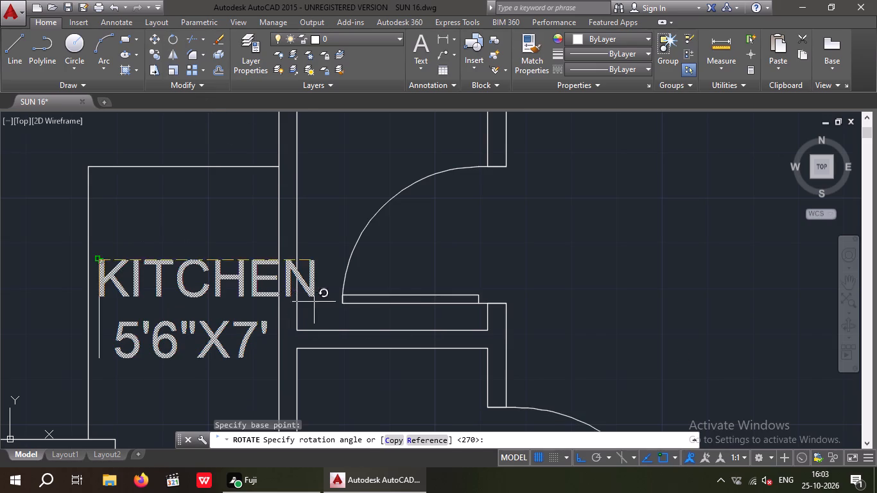
drag(314, 302, 288, 318)
middle_drag(200, 304, 180, 173)
scroll(172, 189, down, 2)
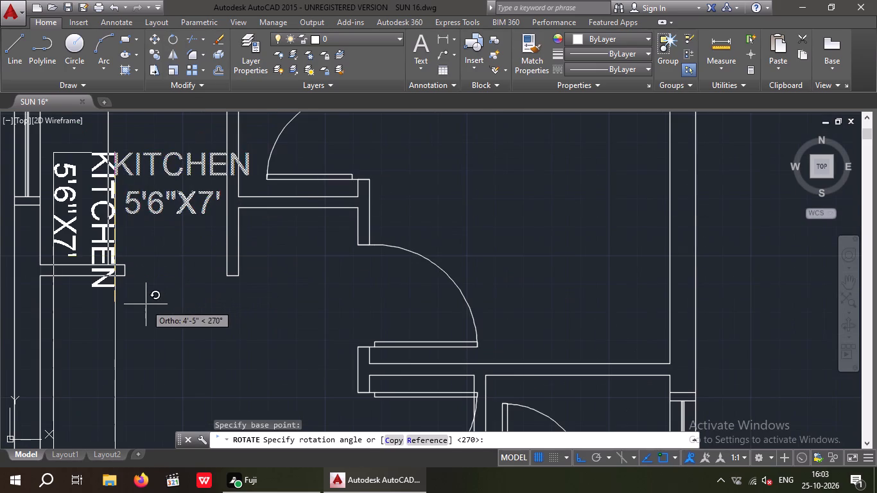
click(146, 304)
right_click(80, 215)
right_click(74, 218)
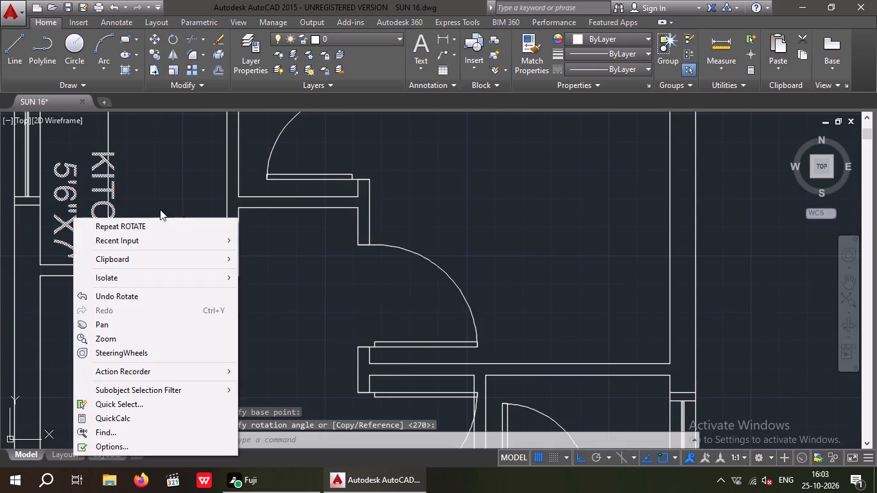
key(Escape)
key(Escape)
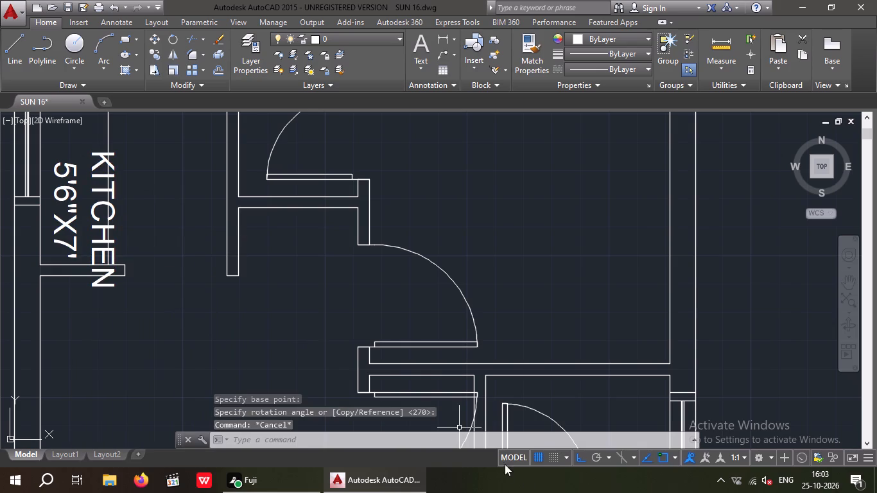
Turn Ortho off and move the rotated kitchen label inside the kitchen, between the inner counter line and the partition wall.
click(584, 464)
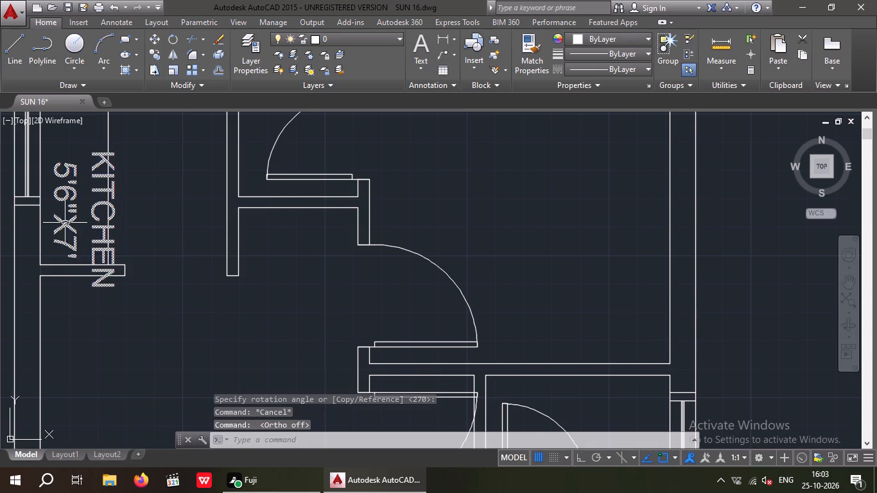
click(65, 223)
click(159, 40)
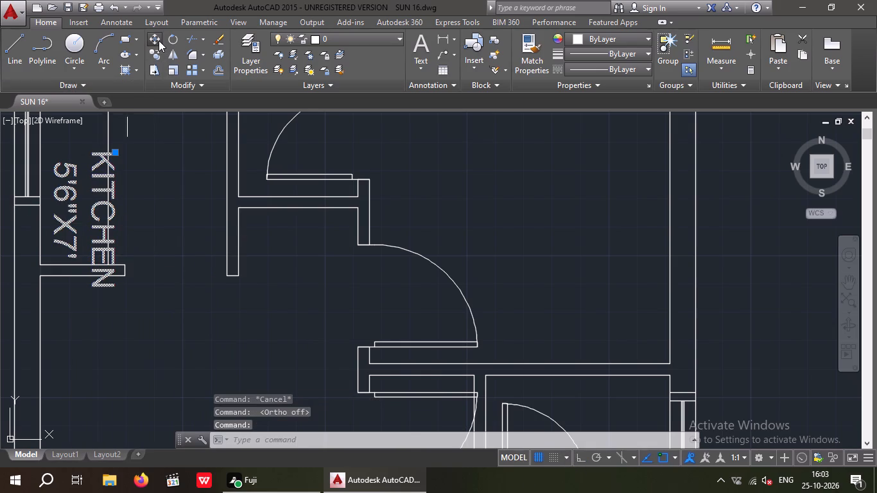
click(89, 152)
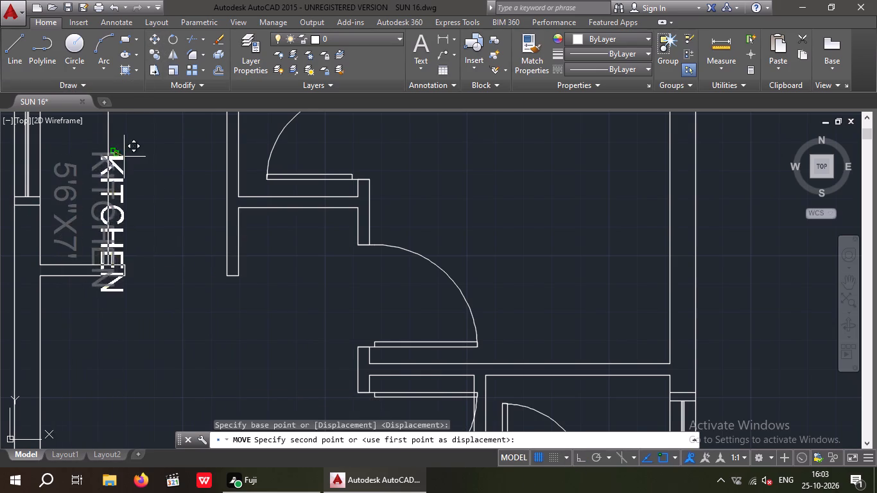
middle_drag(137, 182, 153, 240)
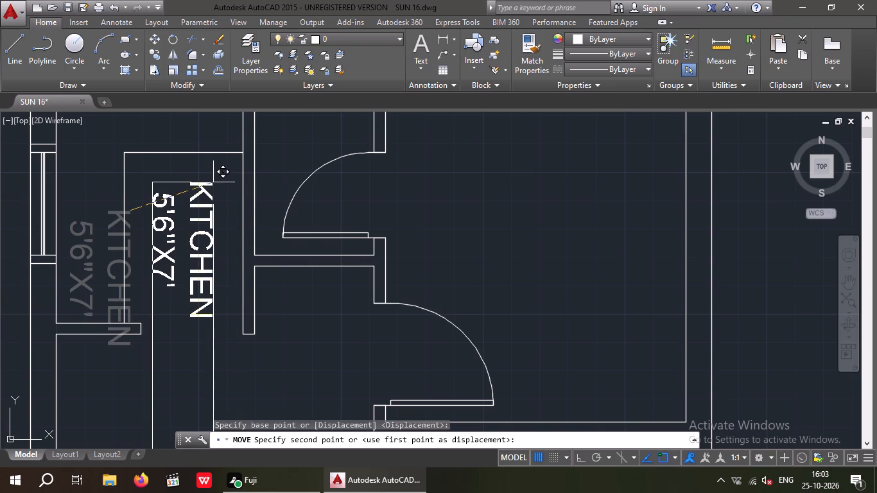
click(209, 173)
scroll(211, 174, down, 2)
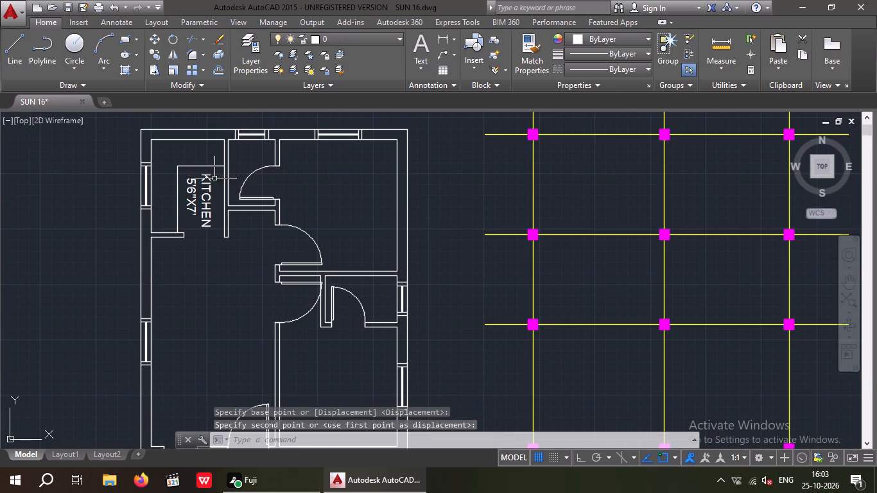
key(Escape)
key(Escape)
Draw a line across the upper bedroom's right outer wall, from the inner face's midpoint perpendicular to the outer face.
middle_drag(271, 218, 220, 245)
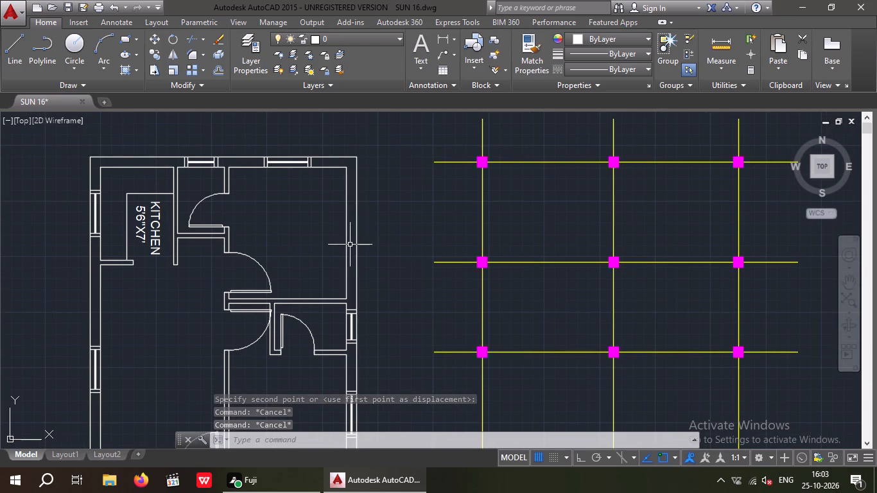
text(L)
key(space)
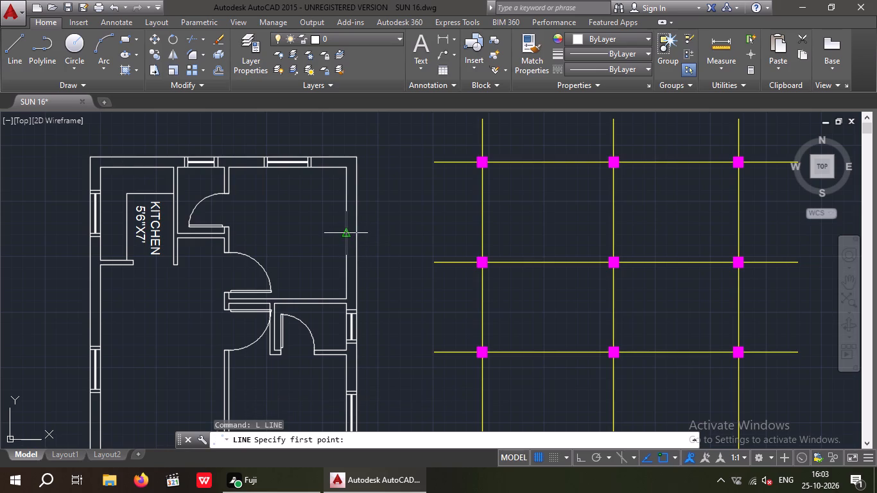
click(344, 234)
scroll(378, 230, up, 3)
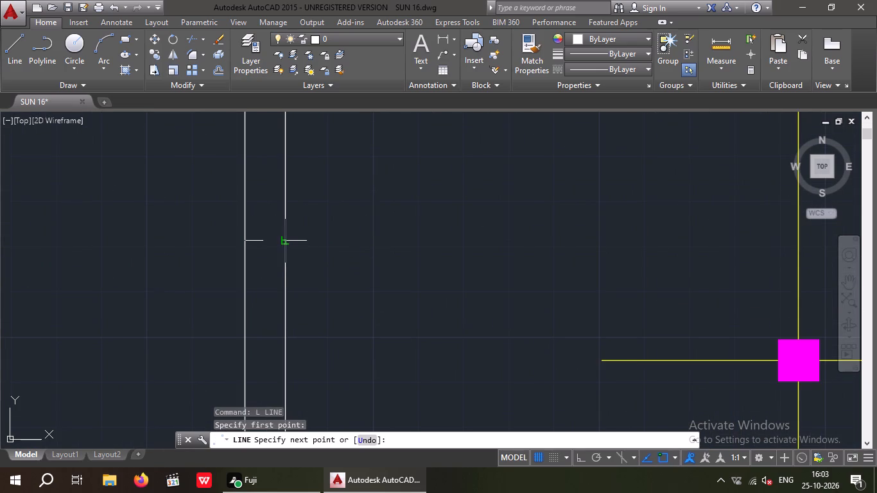
click(282, 241)
key(space)
scroll(315, 238, down, 4)
middle_drag(322, 258, 318, 230)
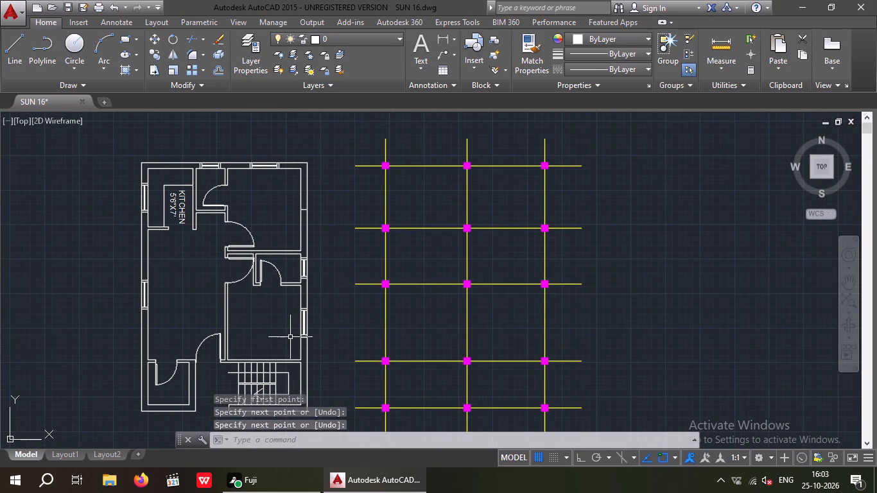
With Ortho on, draw a horizontal line from the midpoint of the lower bedroom window's inner edge to outside the outer wall.
scroll(300, 327, up, 3)
key(space)
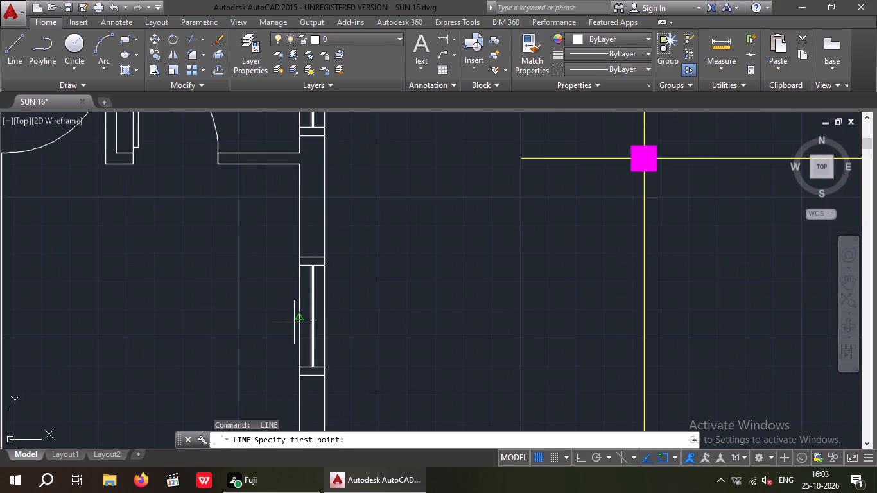
click(297, 317)
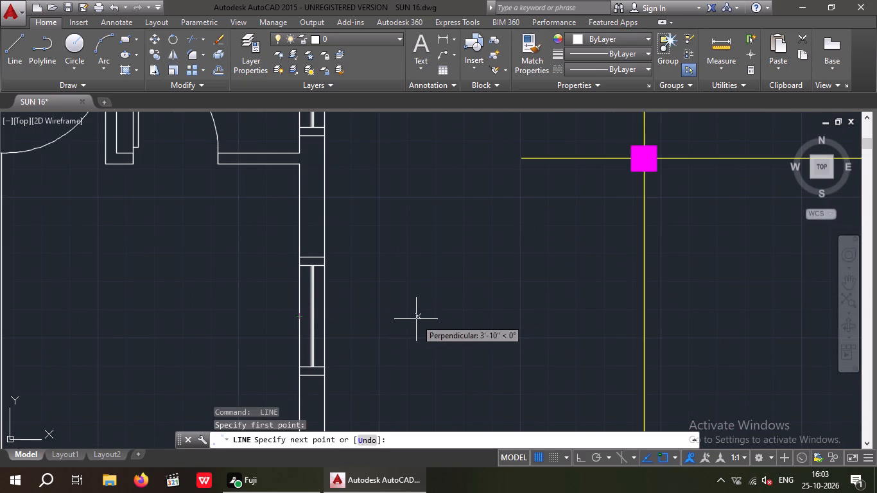
click(578, 462)
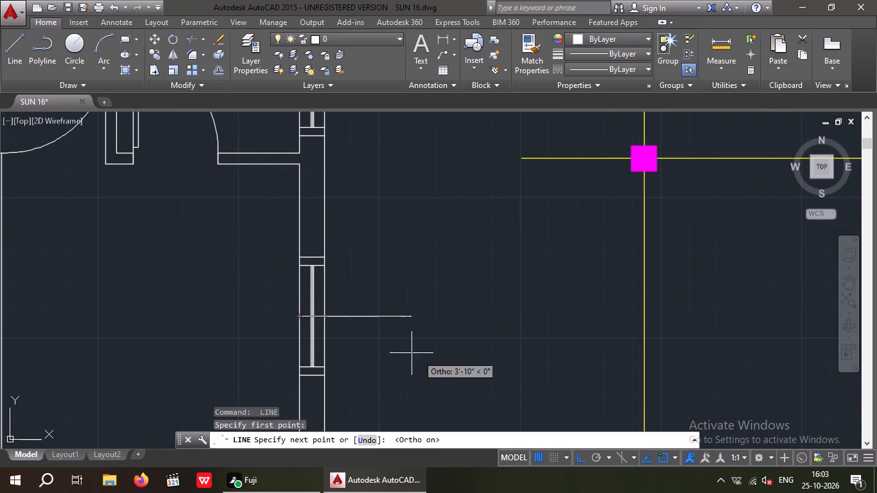
click(383, 324)
key(space)
scroll(419, 298, down, 3)
middle_drag(419, 325, 419, 265)
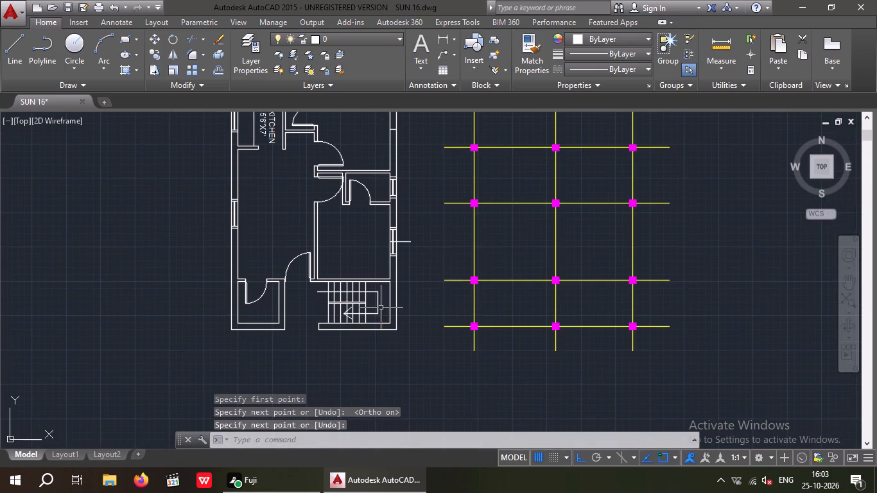
middle_drag(379, 307, 404, 383)
middle_drag(327, 325, 306, 277)
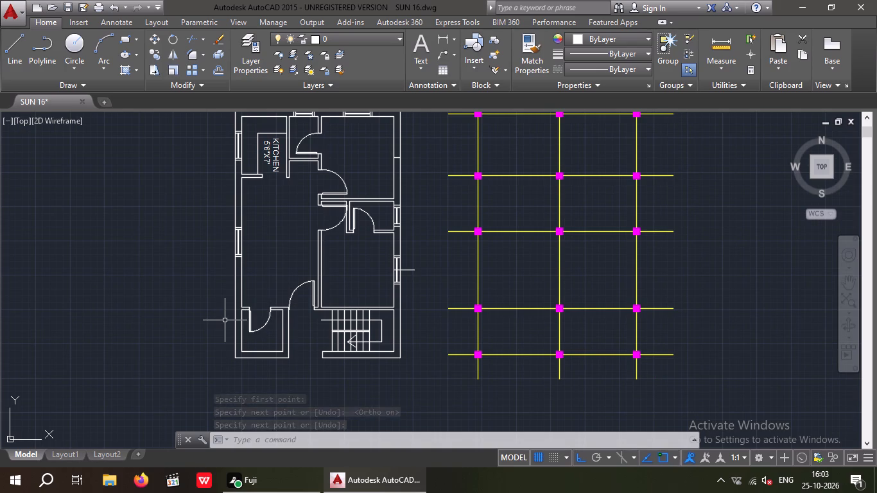
Insert the Sofa - Roundback 7 ft. block in the empty area to the left of the floor plan.
scroll(266, 216, down, 1)
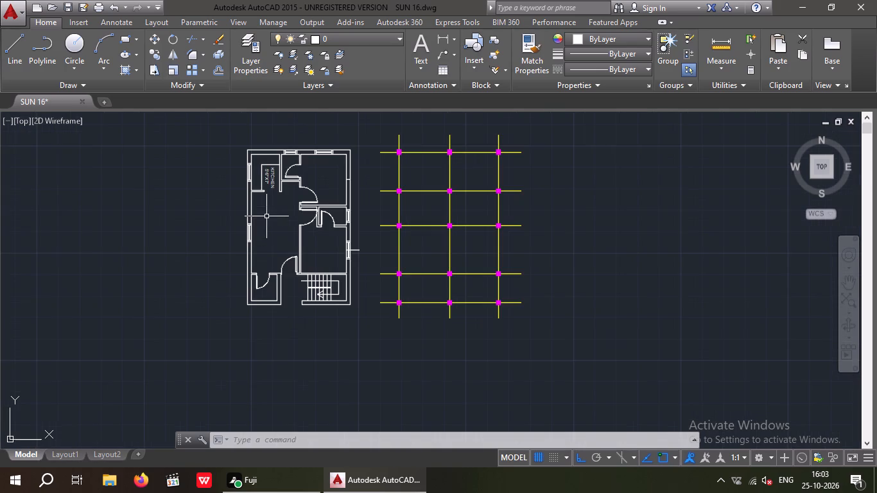
middle_drag(248, 231, 343, 240)
scroll(334, 232, down, 2)
right_drag(400, 243, 397, 239)
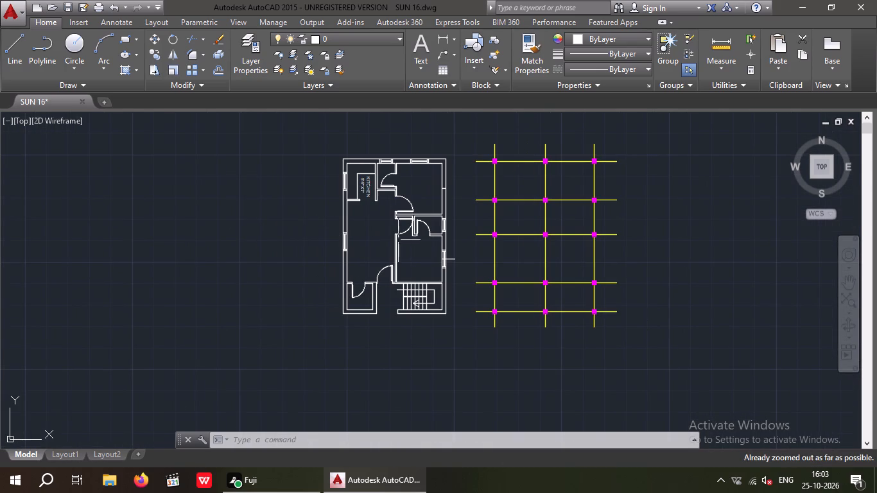
right_drag(397, 239, 343, 233)
middle_drag(334, 239, 207, 241)
key(Escape)
key(Escape)
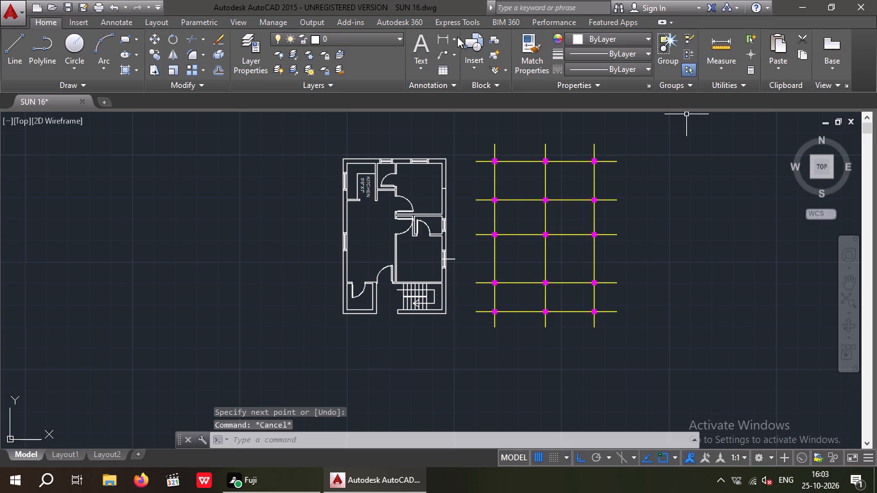
click(479, 39)
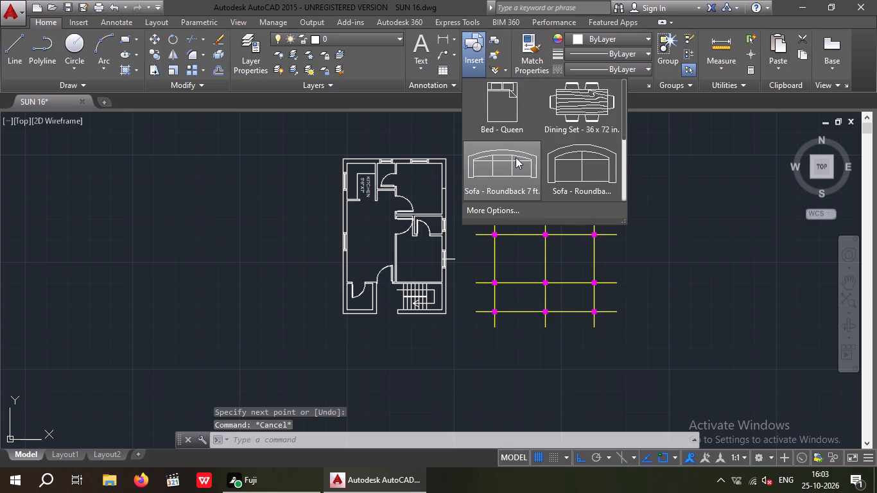
click(516, 158)
click(136, 178)
key(Escape)
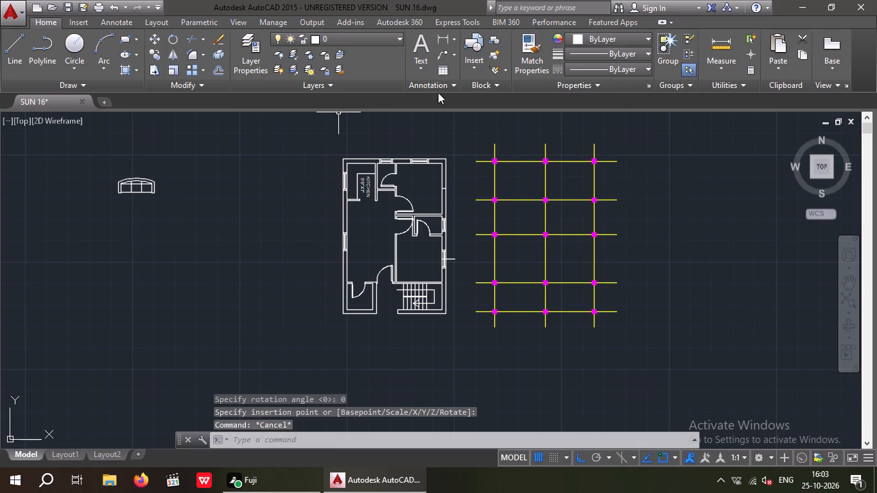
Insert the Bed - Queen block below the sofa, in the empty area beside the floor plan.
click(476, 42)
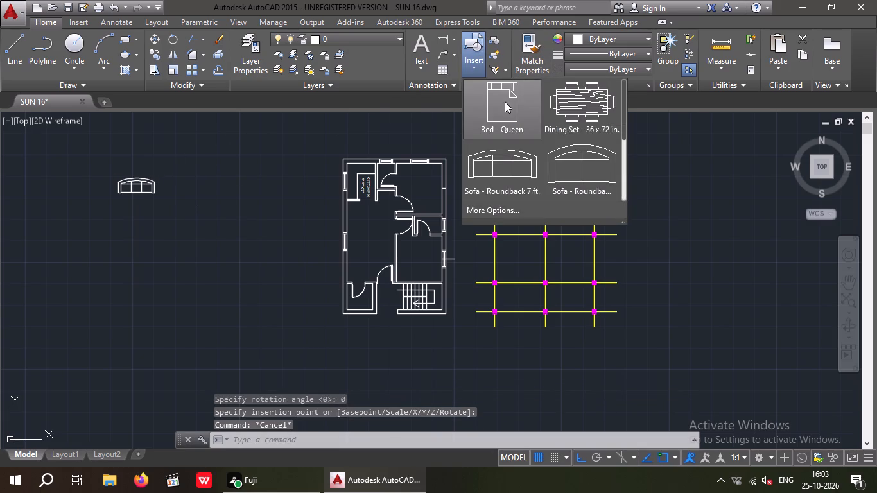
click(505, 101)
click(163, 221)
key(Escape)
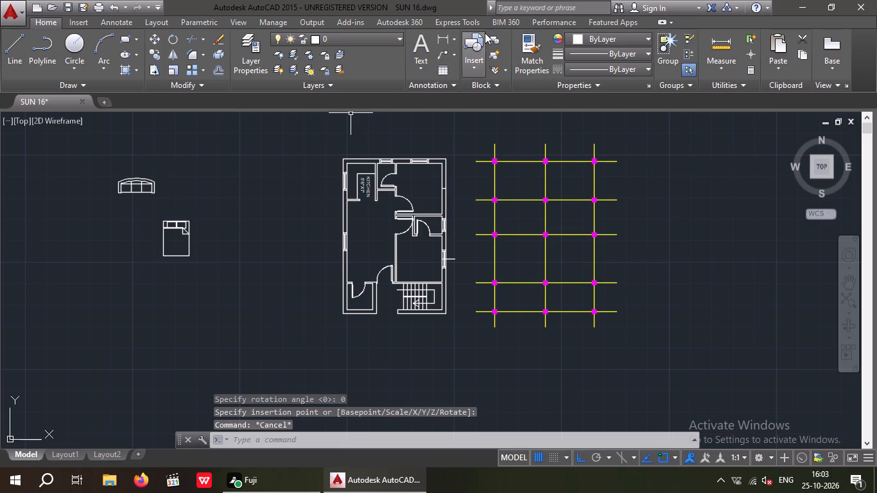
Insert a rectangular wood-grain table block without chairs to the right of the sofa, outside the floor plan.
click(477, 39)
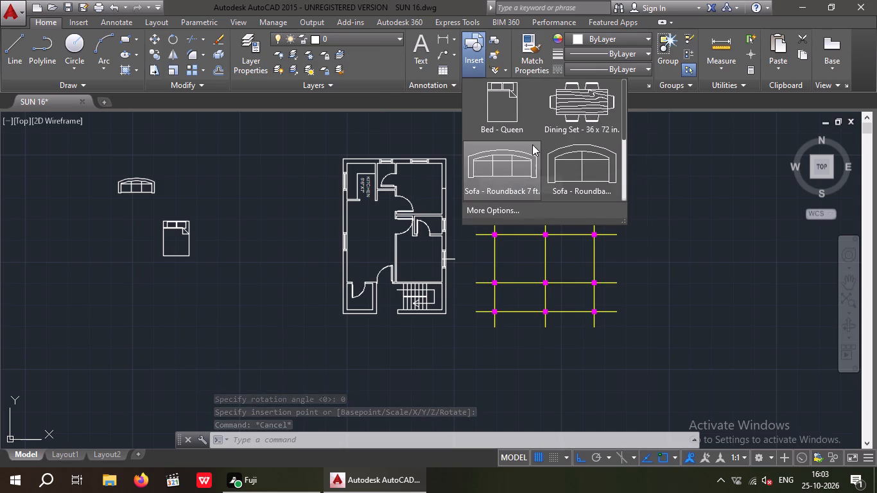
scroll(535, 153, up, 3)
scroll(535, 151, down, 9)
click(506, 149)
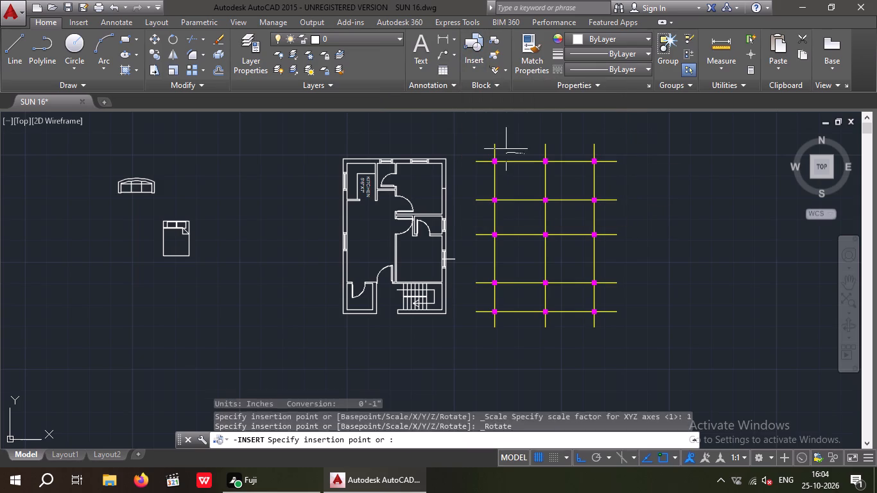
click(196, 182)
key(Escape)
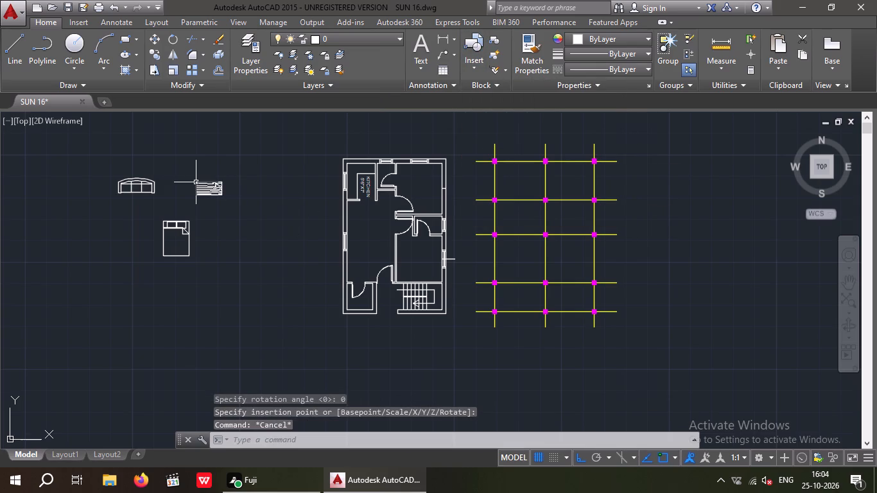
key(Escape)
Rotate the queen bed to 270° about its upper-right corner so the pillows face right.
scroll(157, 231, up, 1)
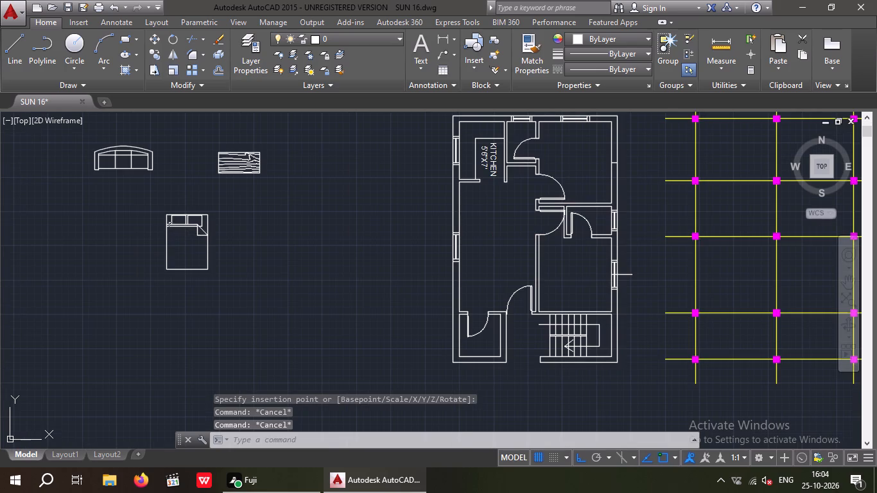
drag(130, 202, 179, 213)
click(261, 288)
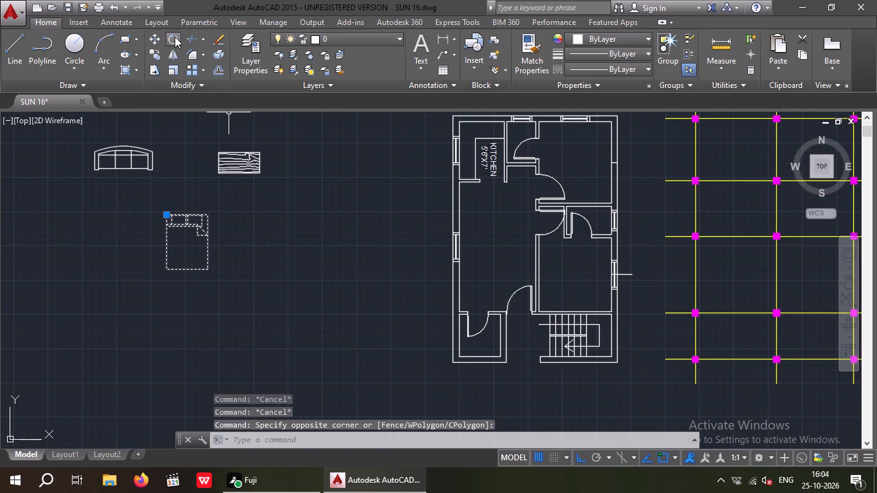
click(175, 37)
drag(211, 213, 219, 230)
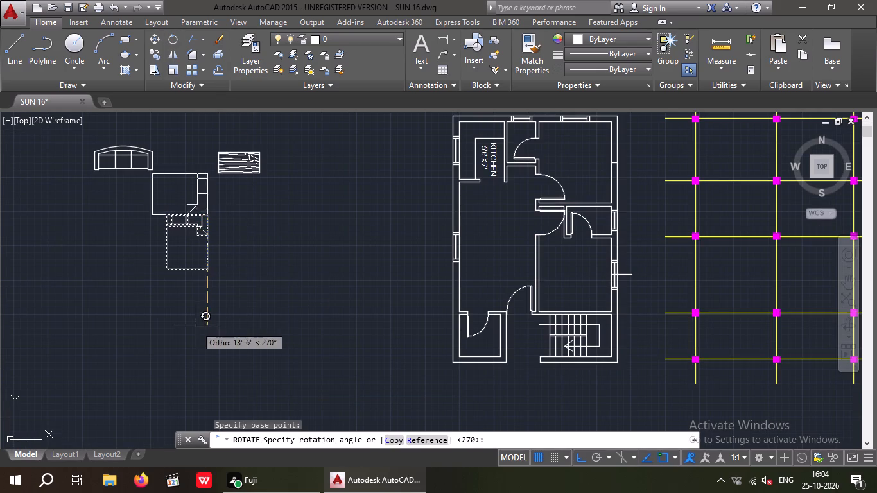
click(196, 325)
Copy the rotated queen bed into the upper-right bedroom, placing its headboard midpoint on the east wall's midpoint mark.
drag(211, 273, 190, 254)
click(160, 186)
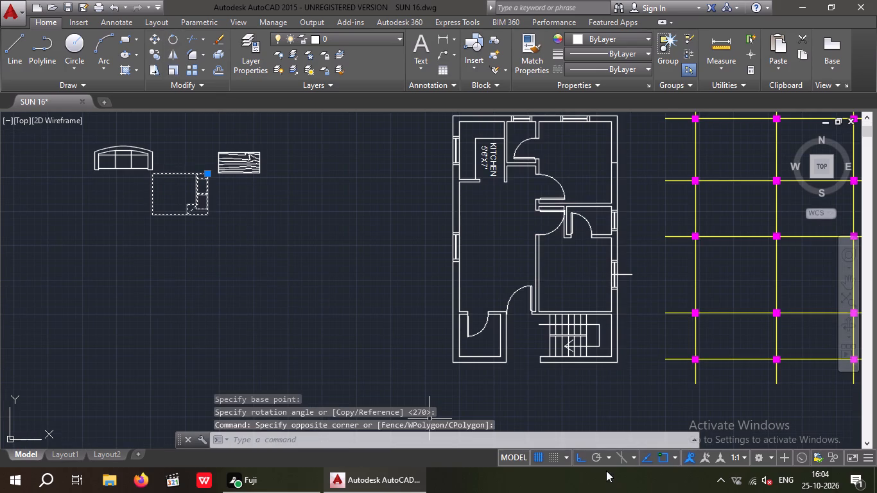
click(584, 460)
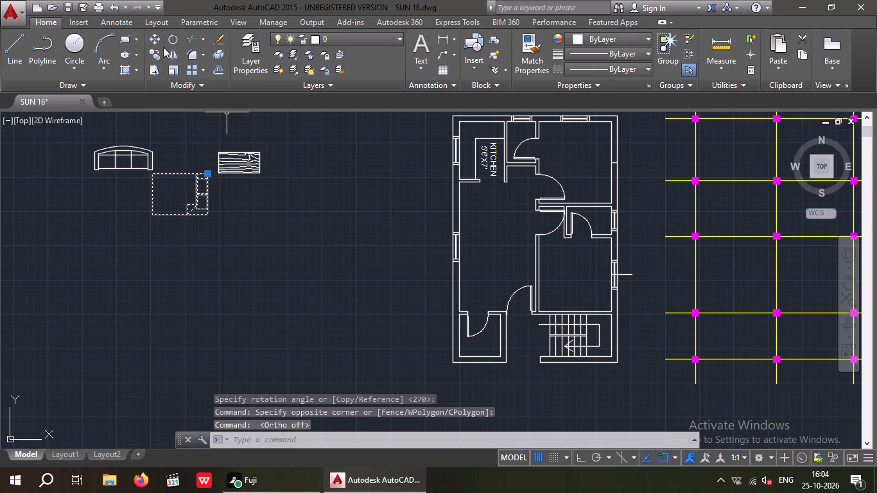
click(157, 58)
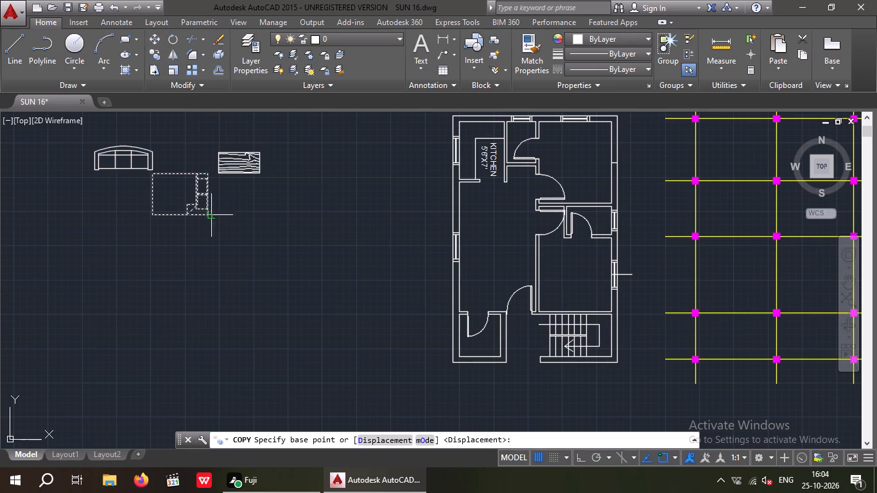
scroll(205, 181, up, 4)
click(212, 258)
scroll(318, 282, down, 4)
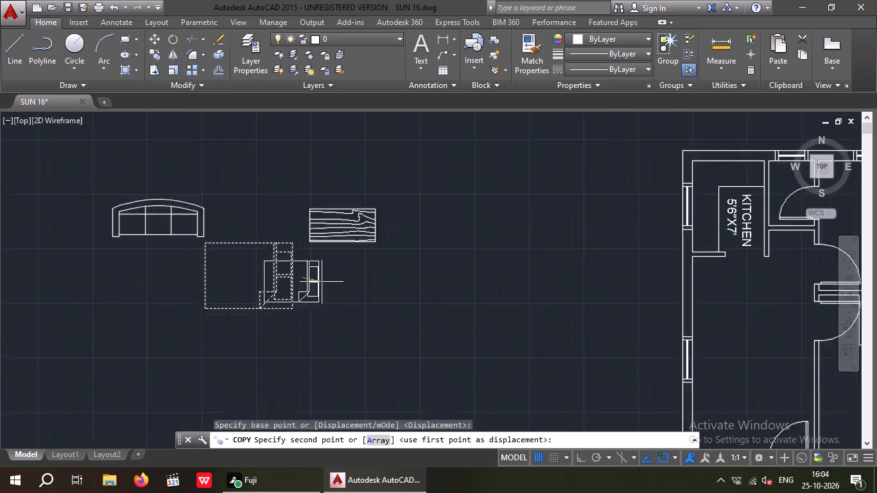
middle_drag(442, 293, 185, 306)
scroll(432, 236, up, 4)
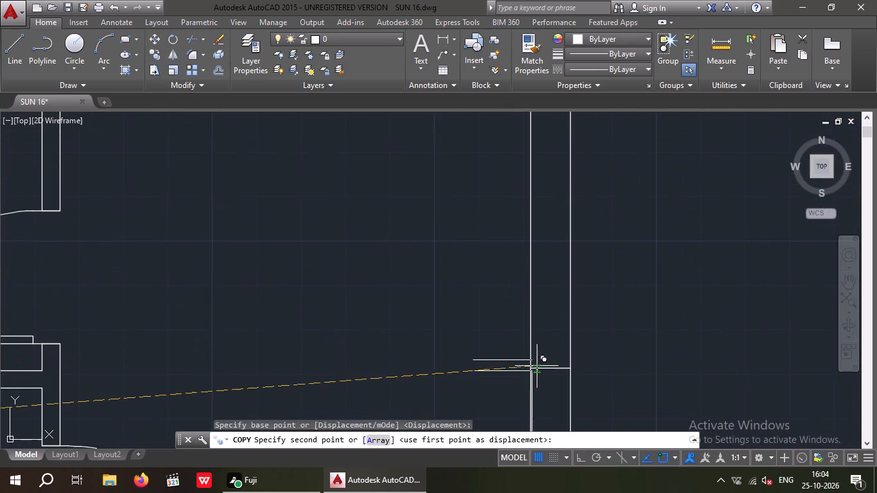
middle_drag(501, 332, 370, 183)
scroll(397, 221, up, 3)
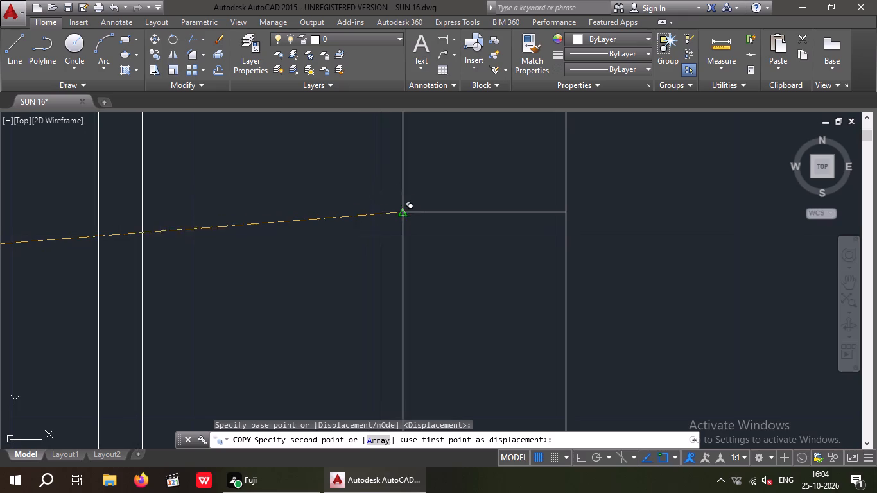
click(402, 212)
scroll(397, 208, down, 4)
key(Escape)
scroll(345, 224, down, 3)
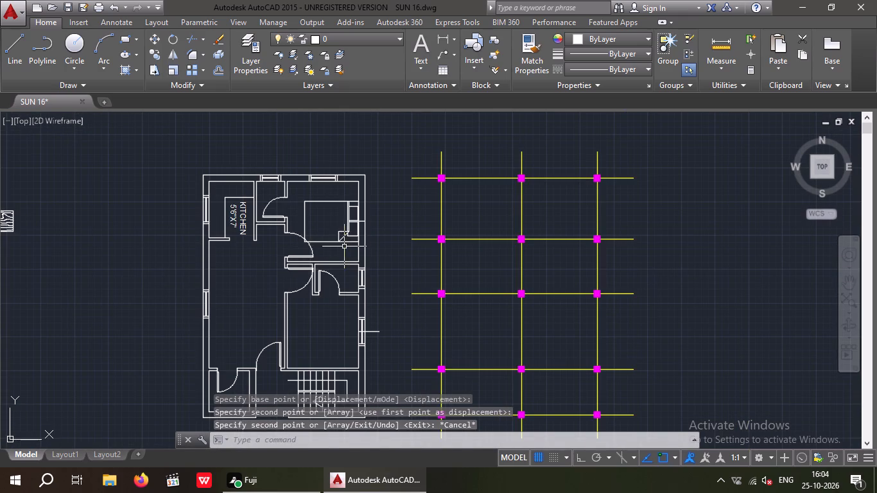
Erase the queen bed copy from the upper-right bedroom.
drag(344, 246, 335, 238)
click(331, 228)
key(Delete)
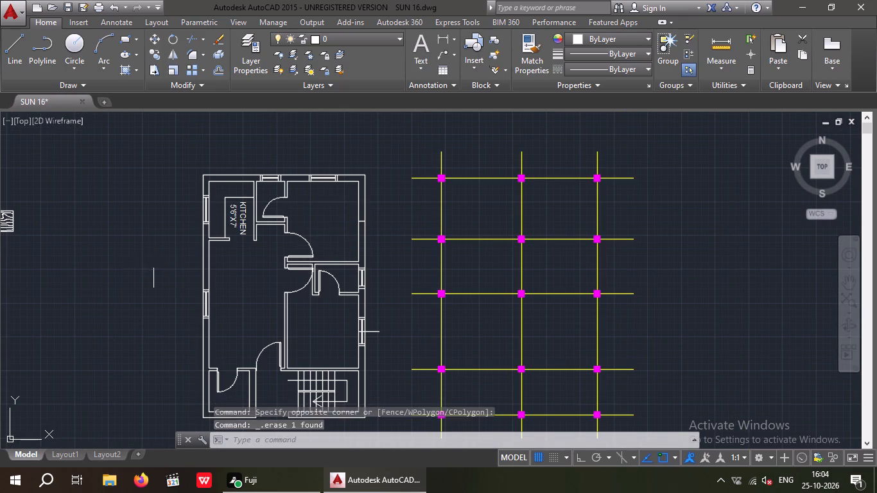
Erase the original rotated queen bed from the area beside the floor plan.
scroll(159, 251, down, 4)
middle_drag(89, 289, 265, 259)
scroll(204, 254, up, 2)
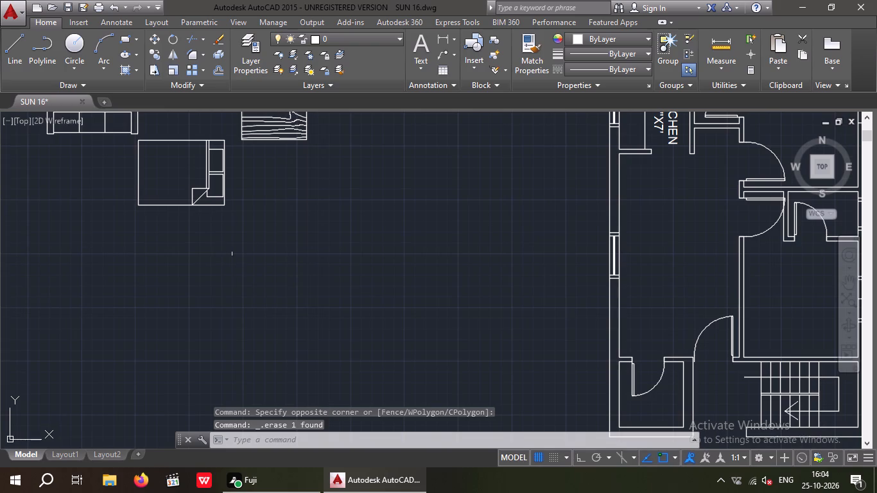
middle_drag(238, 241, 251, 311)
drag(244, 311, 221, 286)
click(211, 248)
key(Delete)
Insert the Bed - Queen block at a scale of 0.75 in X, Y and Z, in the empty area west of the floor plan.
scroll(227, 302, down, 3)
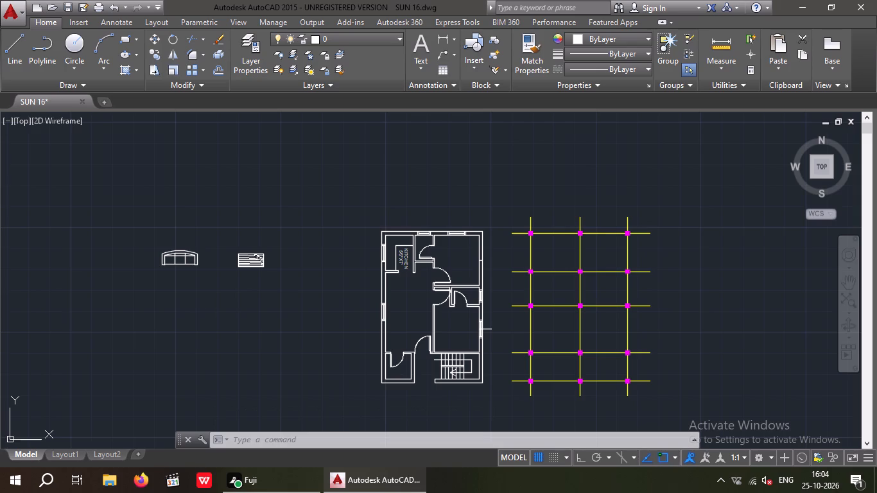
click(479, 49)
click(531, 208)
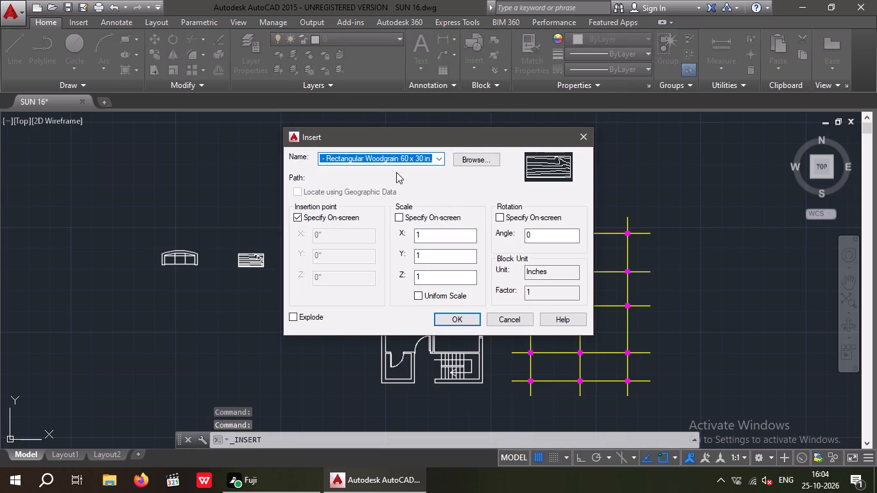
click(438, 159)
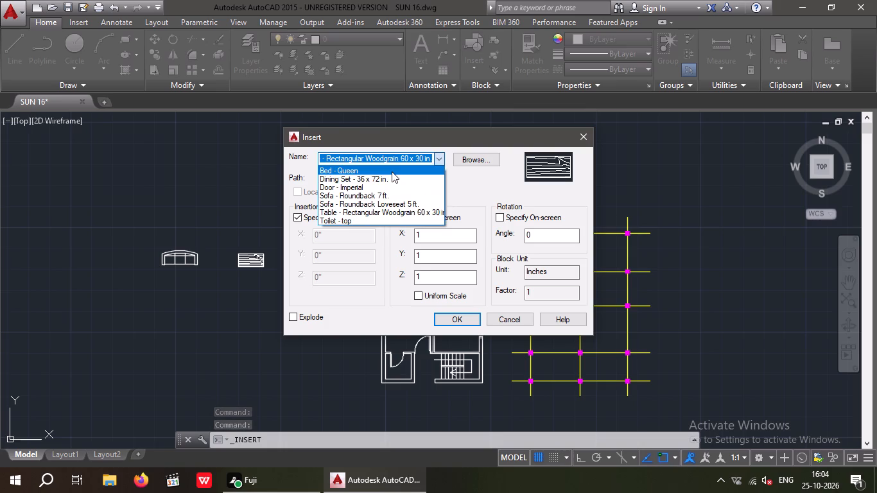
click(392, 171)
click(435, 241)
key(BackSpace)
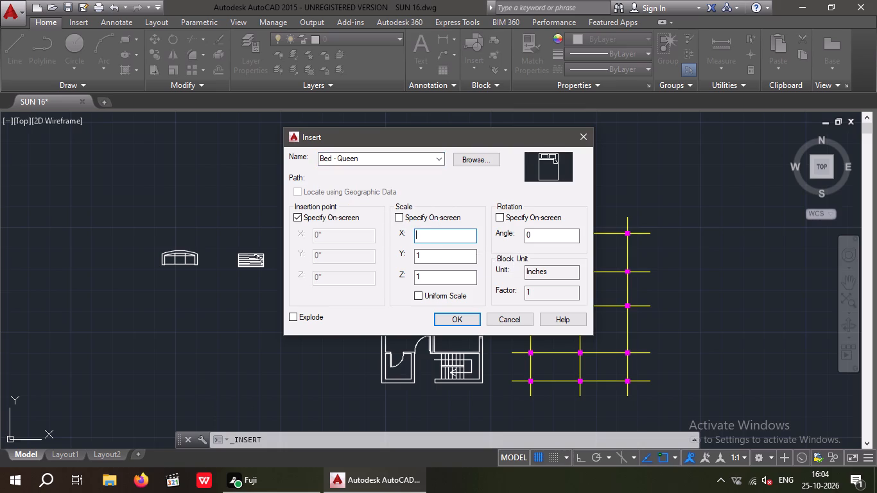
text(0.75)
click(443, 257)
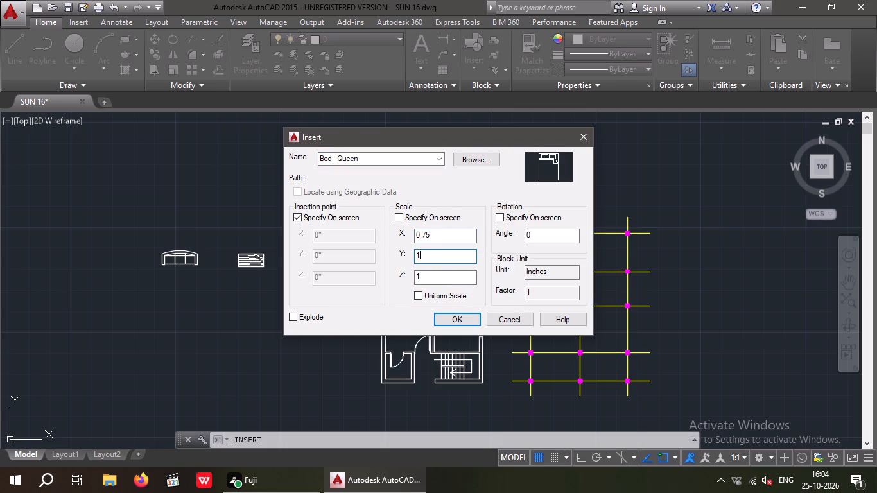
key(BackSpace)
text(0.)
text(75)
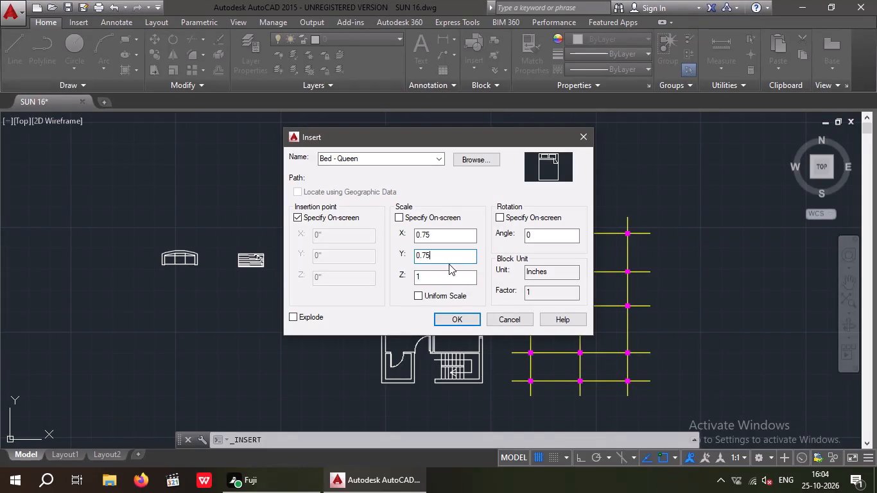
click(442, 273)
key(BackSpace)
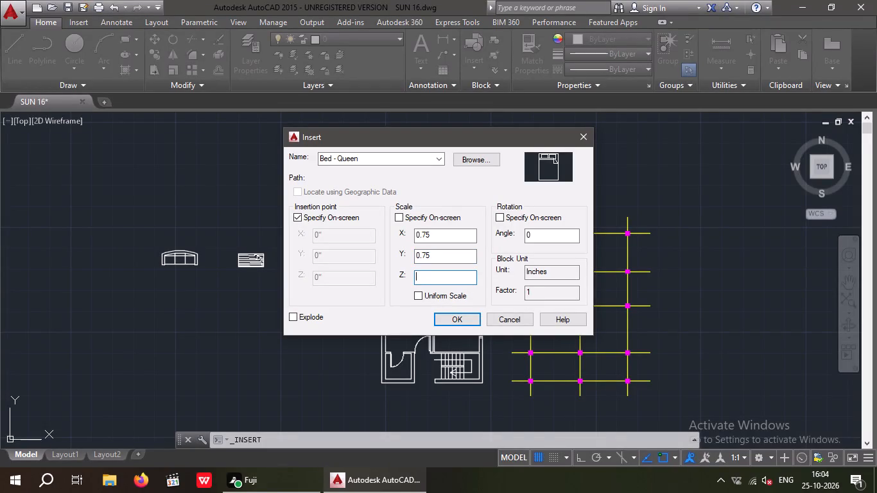
key(0)
key(period)
text(75)
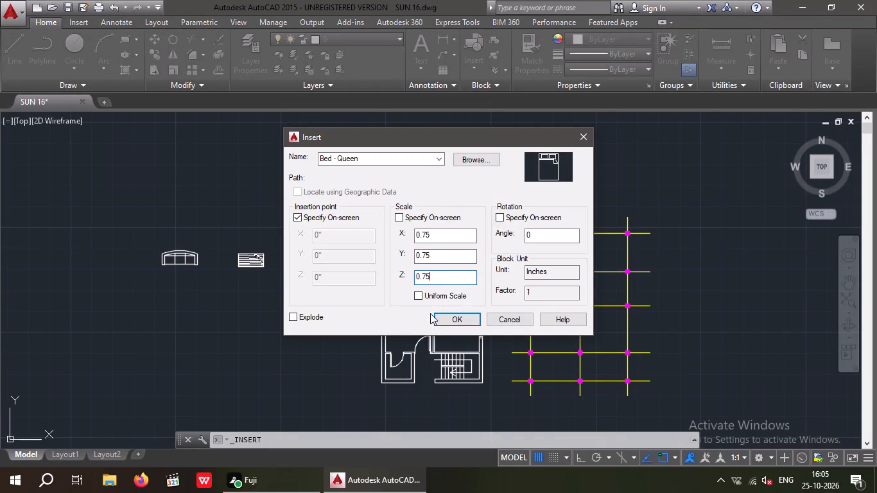
click(445, 319)
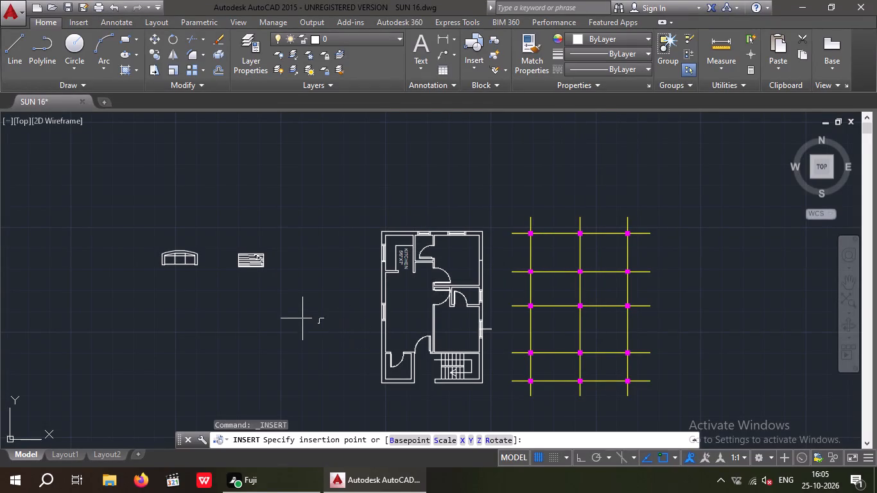
click(291, 311)
key(Escape)
key(Escape)
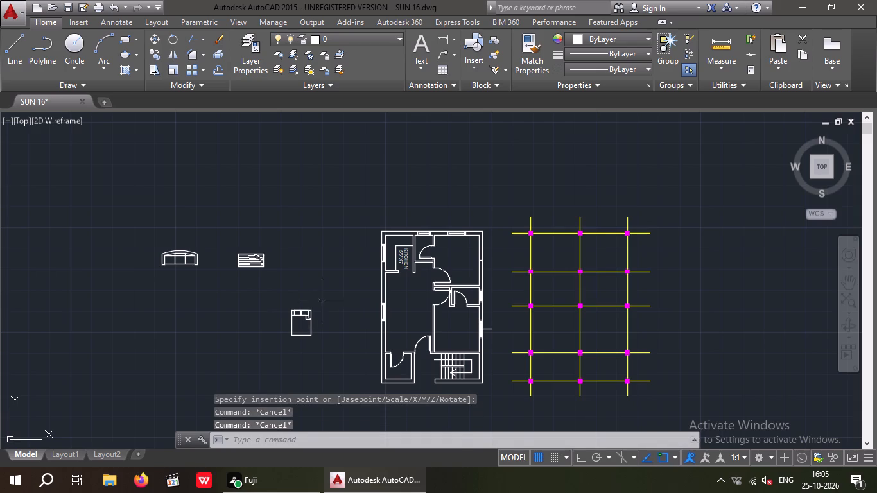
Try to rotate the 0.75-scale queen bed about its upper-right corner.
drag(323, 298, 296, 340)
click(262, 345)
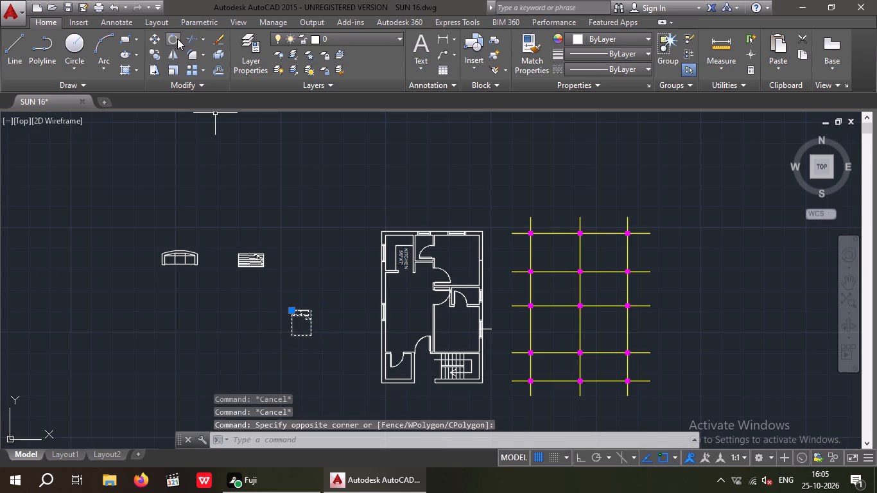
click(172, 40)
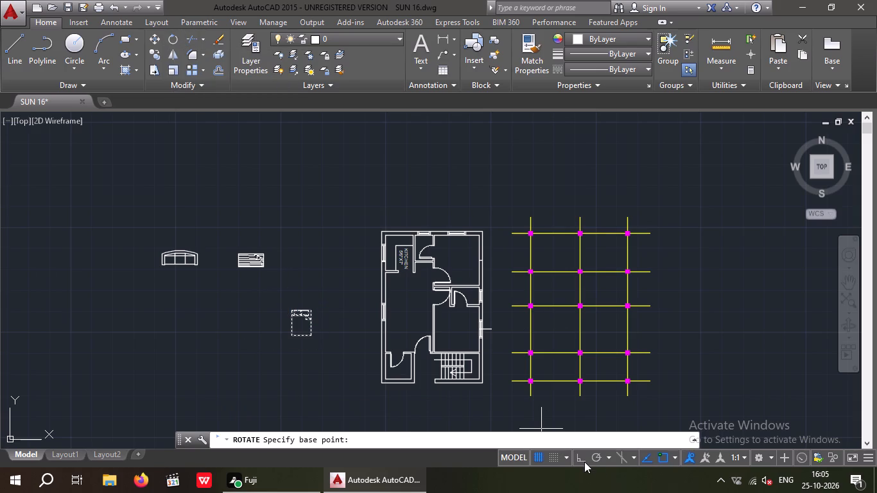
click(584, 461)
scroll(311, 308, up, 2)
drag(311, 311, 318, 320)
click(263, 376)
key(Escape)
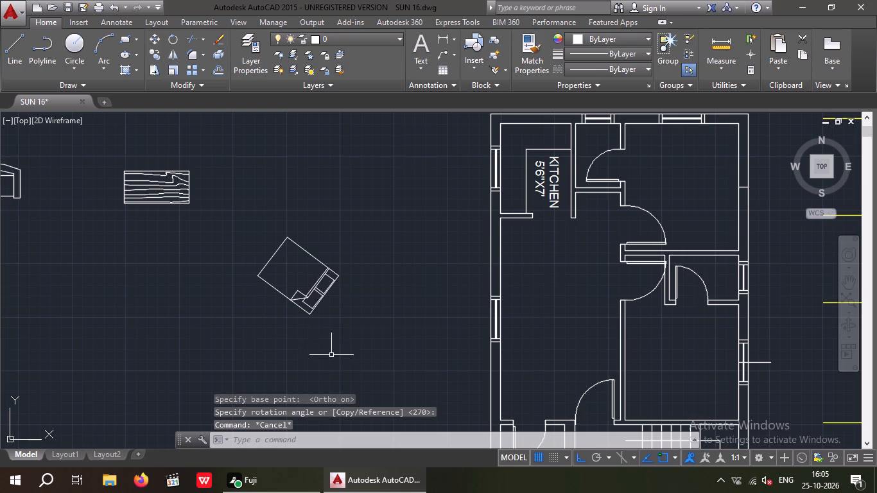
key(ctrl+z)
Rotate the 0.75-scale queen bed to 270° about its upper-right corner with Ortho on, so the pillows face east.
drag(318, 286, 300, 346)
click(250, 348)
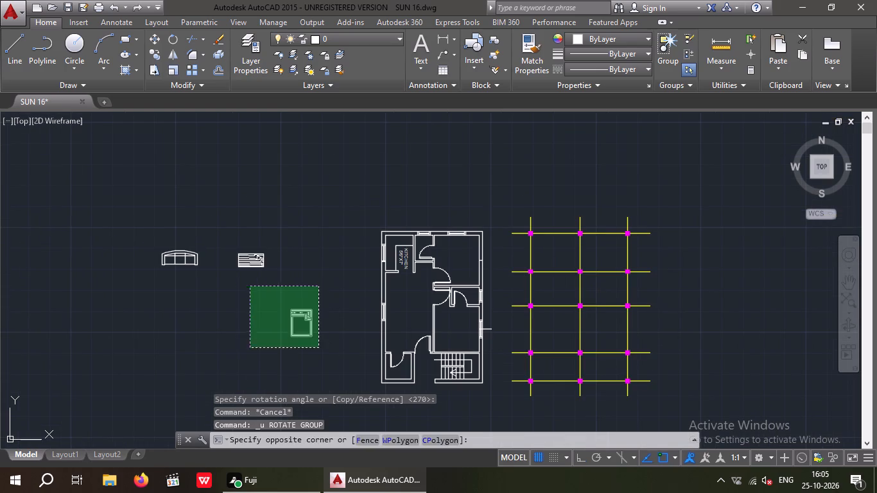
click(172, 37)
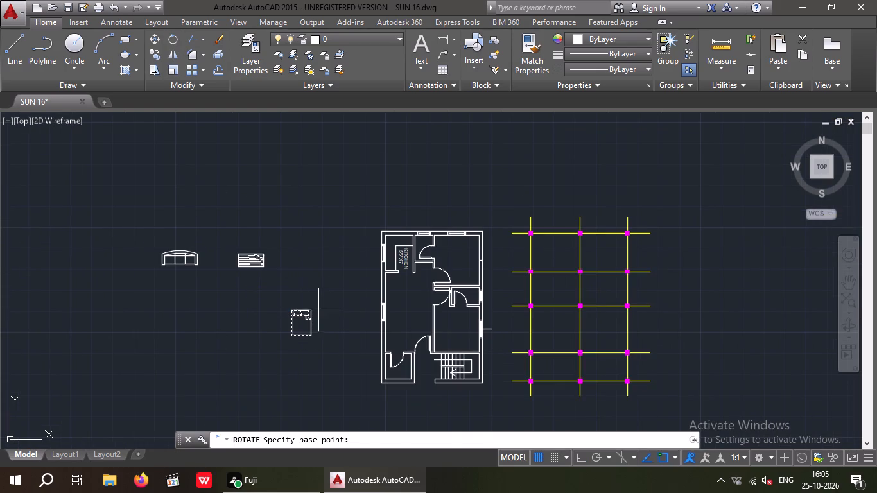
click(314, 307)
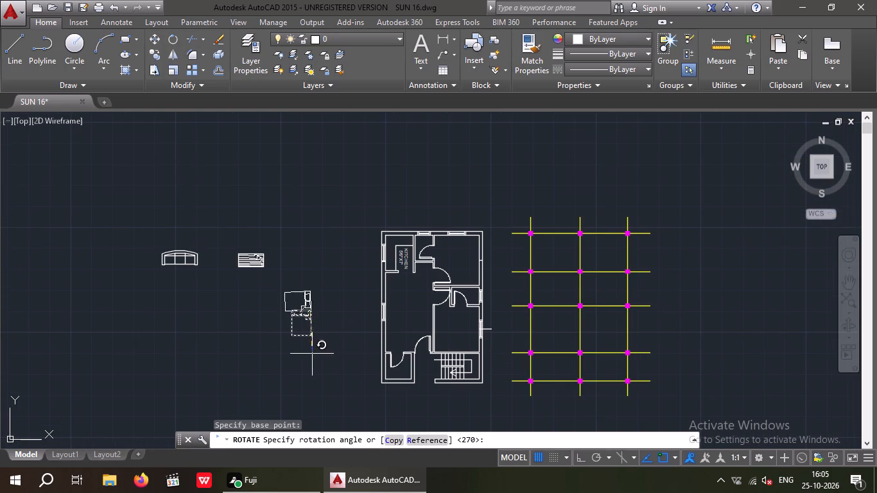
click(581, 459)
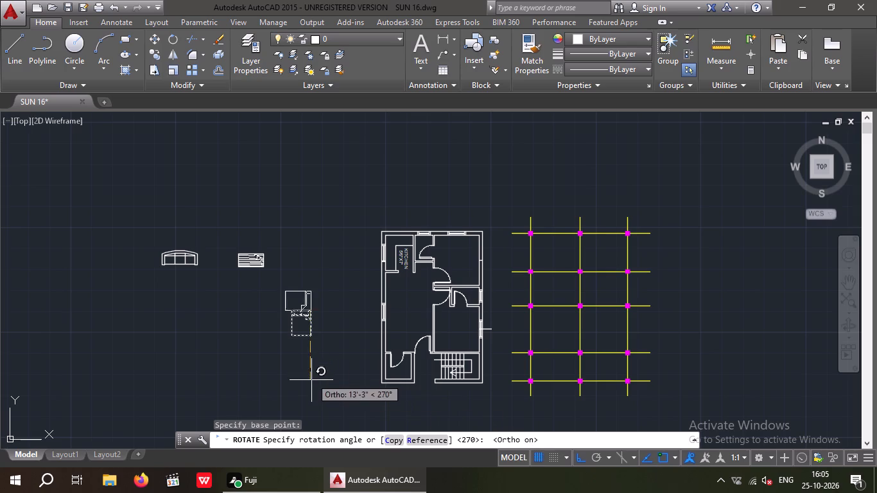
click(311, 383)
Copy the rotated bed from its headboard midpoint to the inner wall face at the window midpoint in the lower-right bedroom.
drag(326, 341, 318, 329)
click(291, 282)
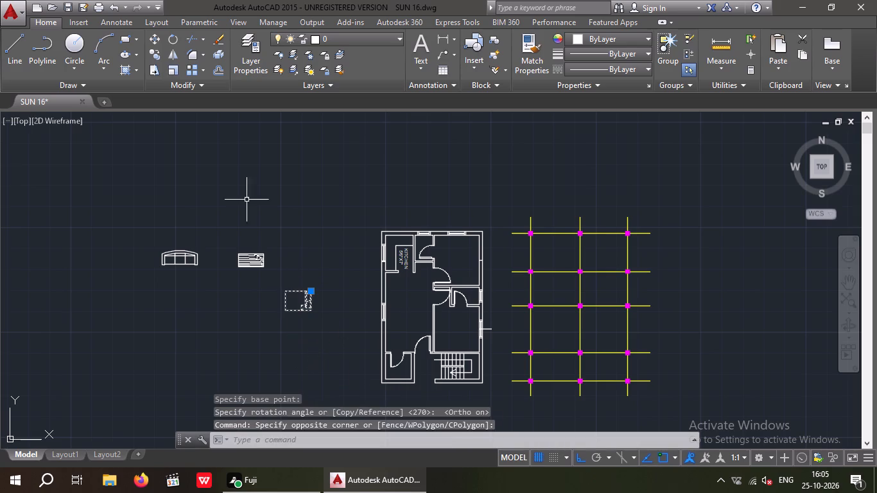
click(154, 53)
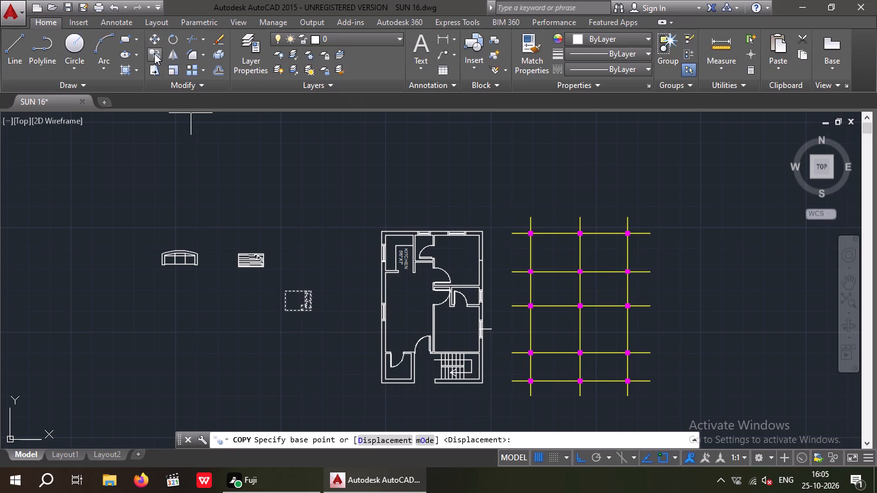
click(583, 461)
scroll(309, 291, up, 2)
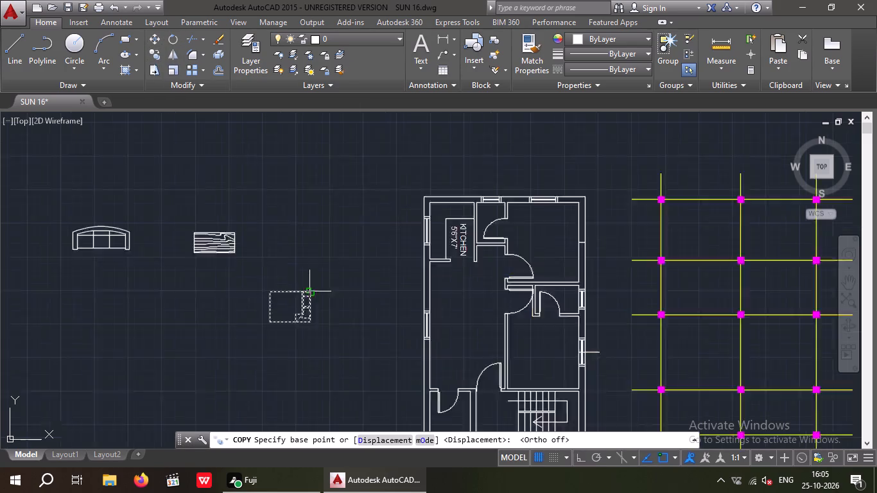
scroll(309, 291, up, 2)
scroll(304, 352, up, 2)
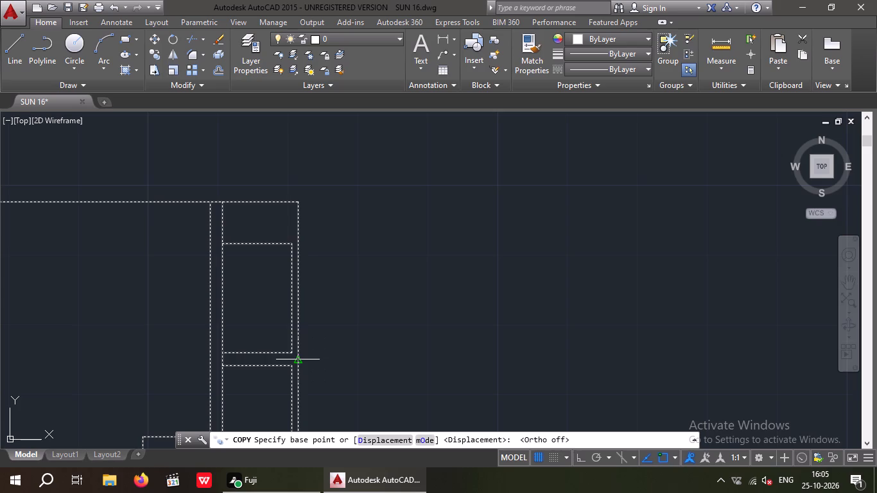
click(295, 358)
scroll(370, 331, down, 4)
middle_drag(519, 340, 235, 259)
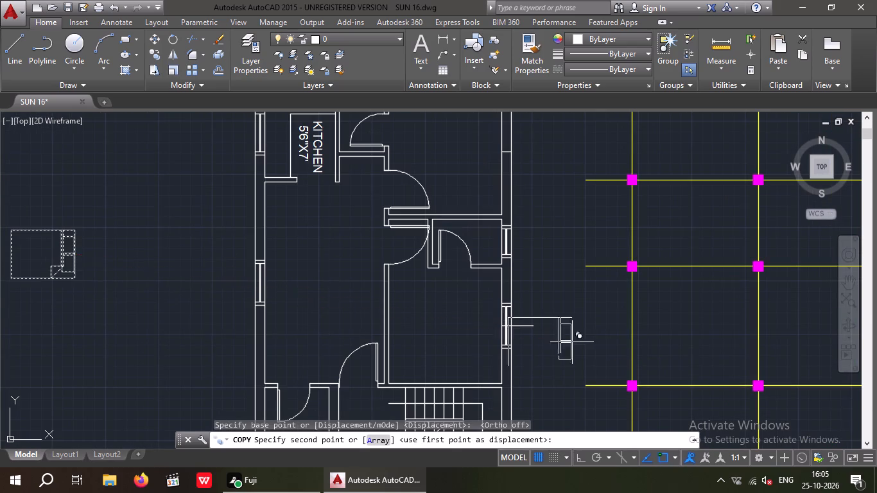
scroll(507, 336, up, 4)
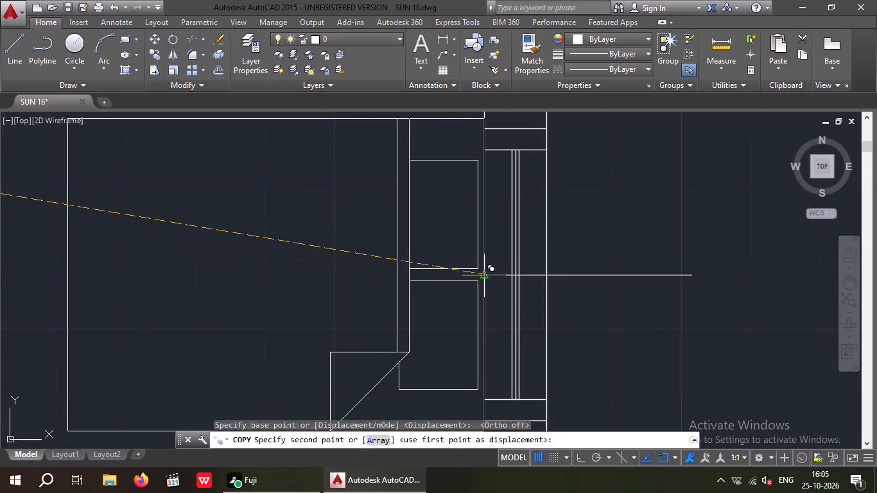
click(482, 273)
Place a second copy of the bed in the upper-right bedroom, with its headboard midpoint on the east wall's midpoint mark.
scroll(385, 292, down, 4)
middle_drag(388, 295, 392, 433)
scroll(364, 225, up, 3)
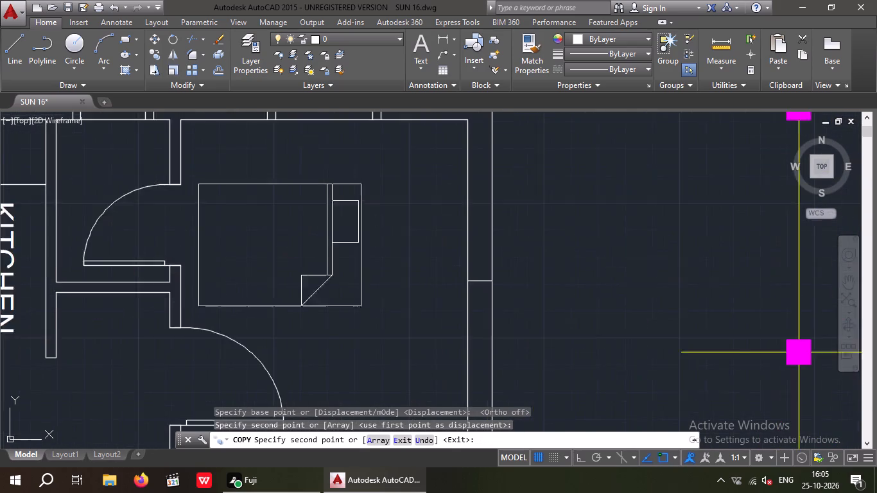
click(528, 300)
key(Escape)
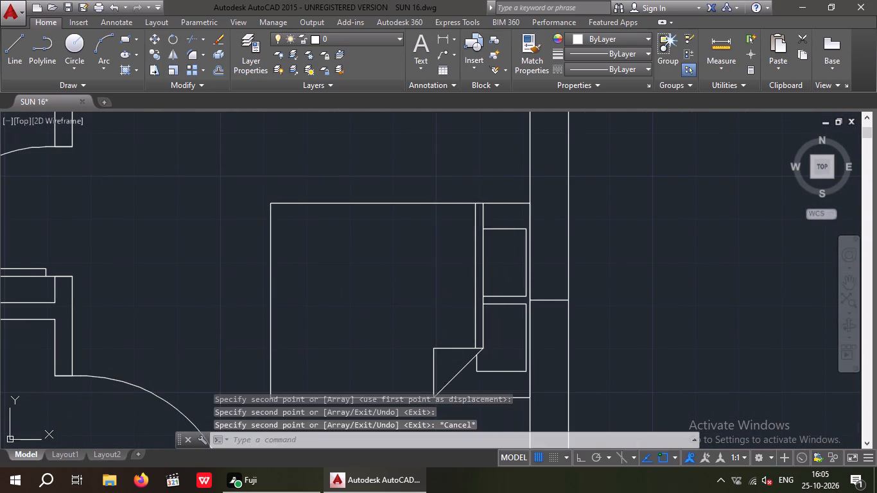
Erase the short midpoint marker lines across the east wall beside the beds in the upper-right and lower-right bedrooms.
scroll(478, 256, down, 4)
scroll(496, 268, up, 3)
drag(499, 283, 493, 268)
click(489, 248)
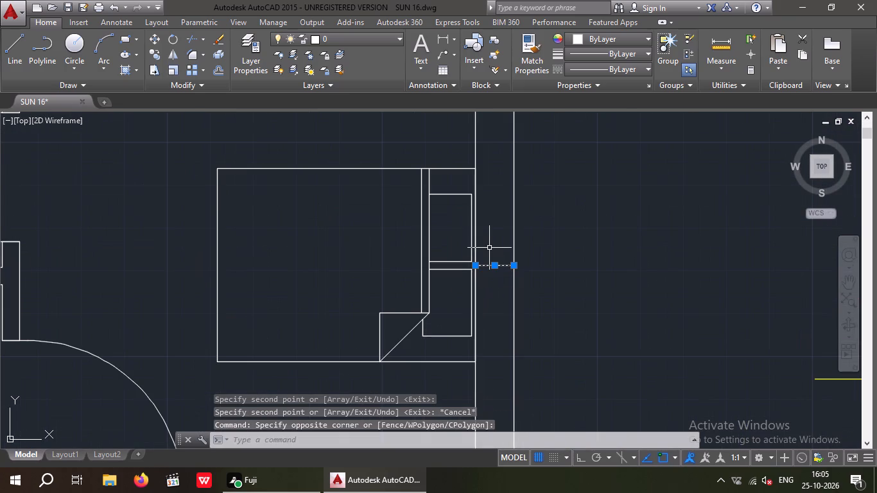
key(Delete)
scroll(477, 256, down, 5)
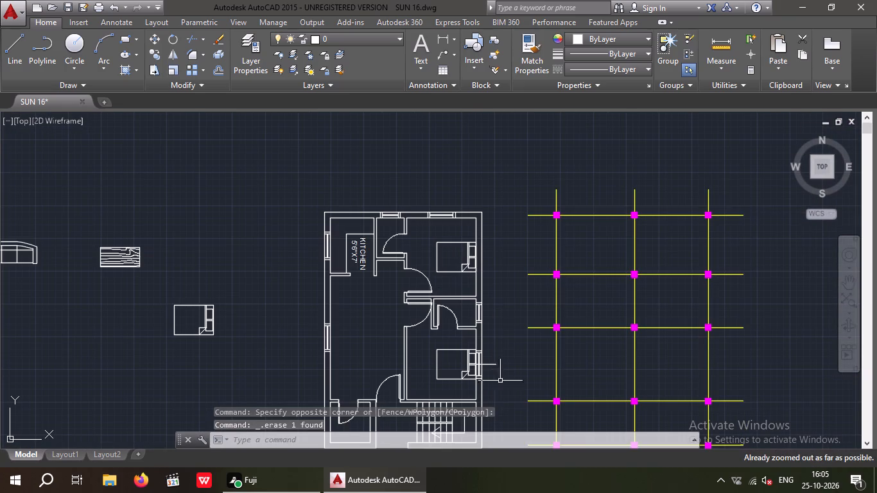
drag(503, 374, 500, 368)
click(493, 352)
key(Delete)
middle_click(489, 295)
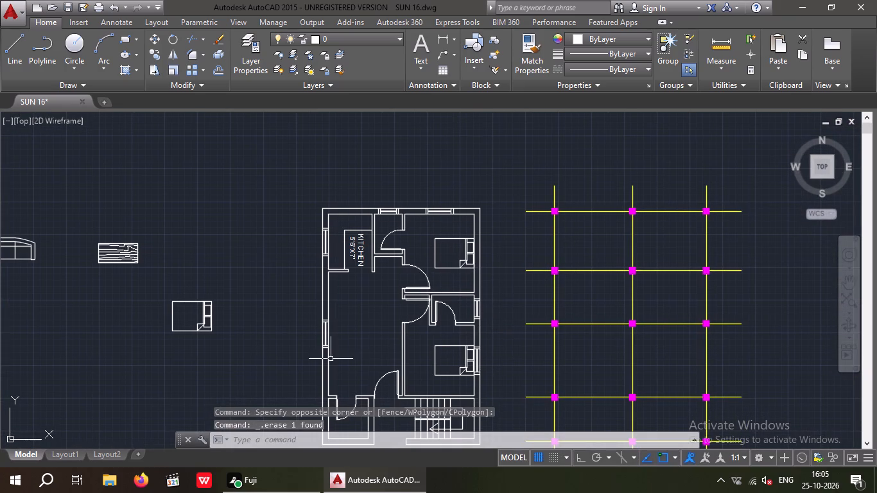
Erase the leftover queen bed, woodgrain table and roundback sofa blocks lying west of the floor plan.
drag(218, 338, 204, 329)
click(177, 255)
key(Delete)
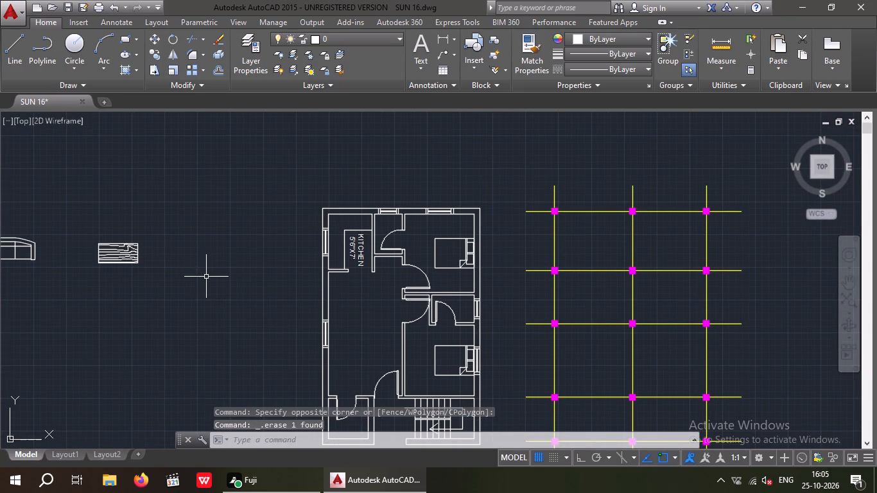
middle_drag(220, 273, 232, 267)
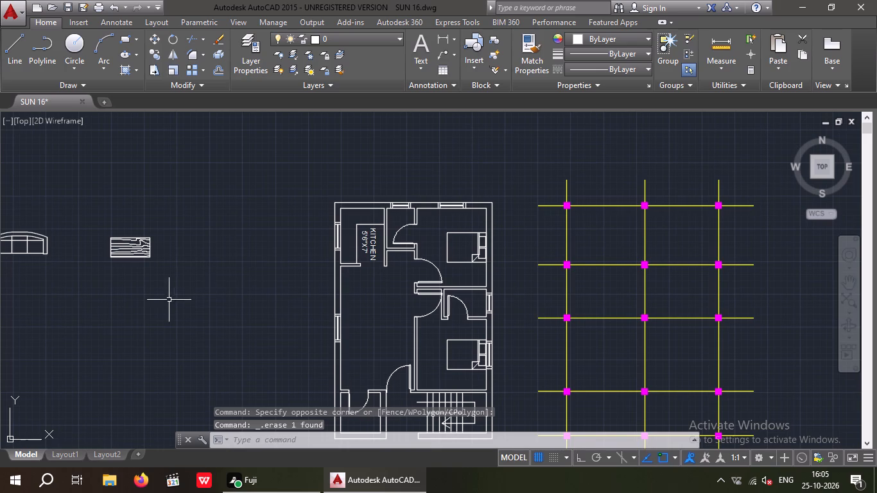
drag(171, 207, 124, 263)
click(98, 275)
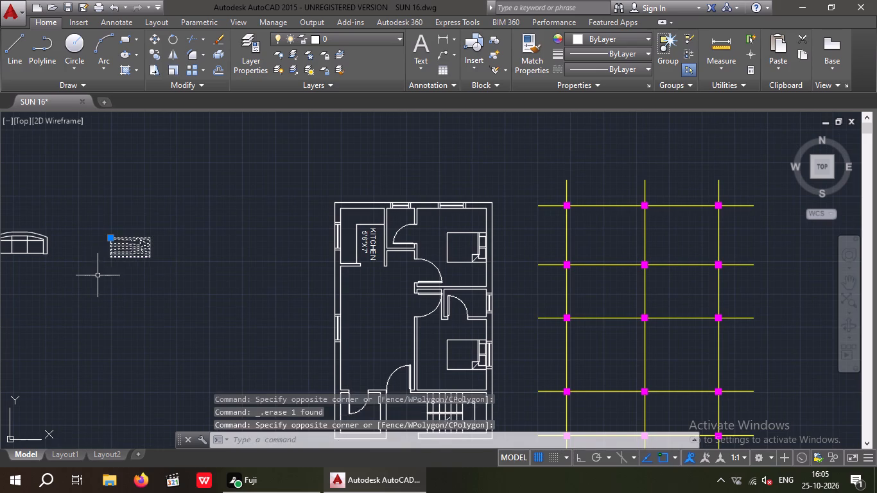
middle_drag(106, 281, 218, 272)
drag(200, 294, 134, 229)
click(126, 189)
key(Delete)
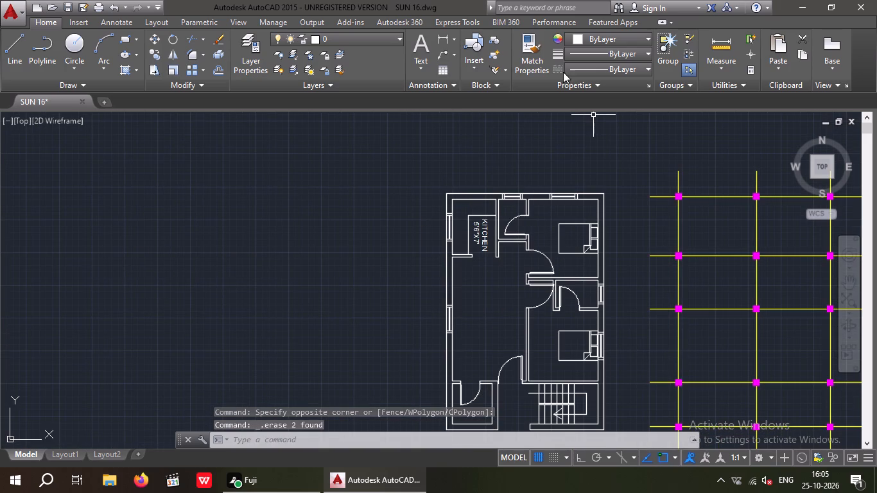
Insert the Sofa - Roundback 7 ft. block at 0.75 scale in X, Y and Z in the empty space west of the plan.
click(476, 44)
click(519, 216)
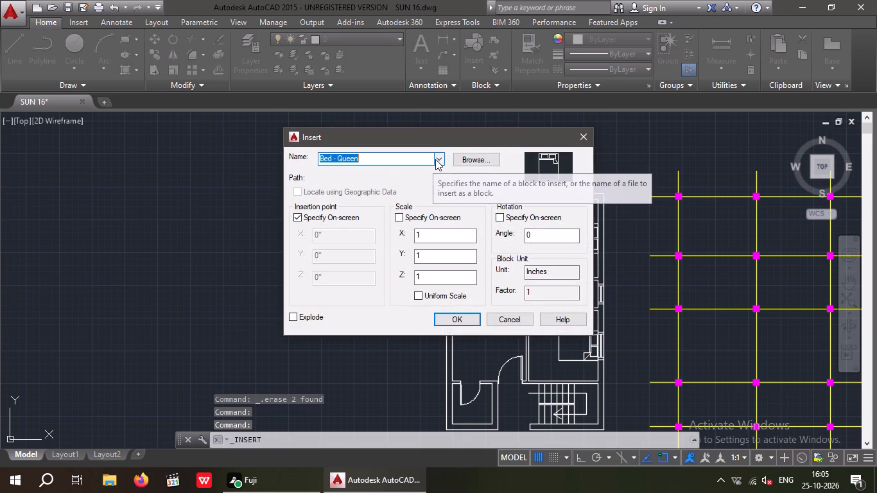
click(435, 159)
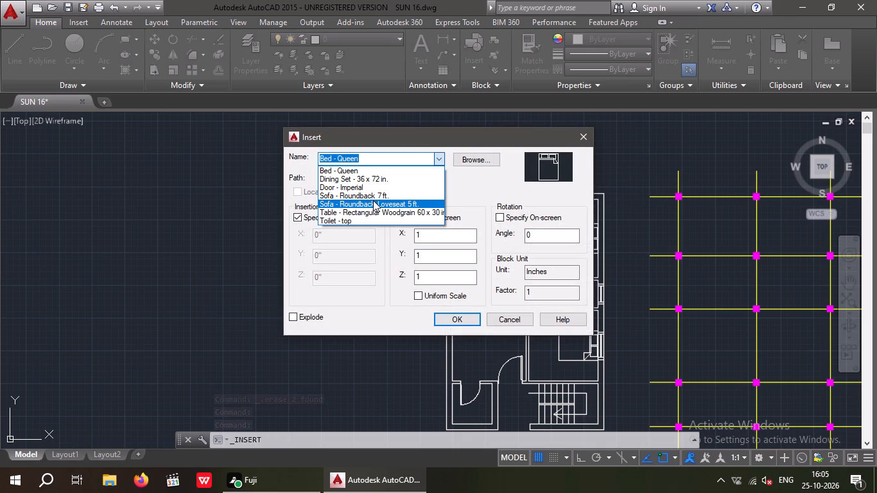
click(369, 194)
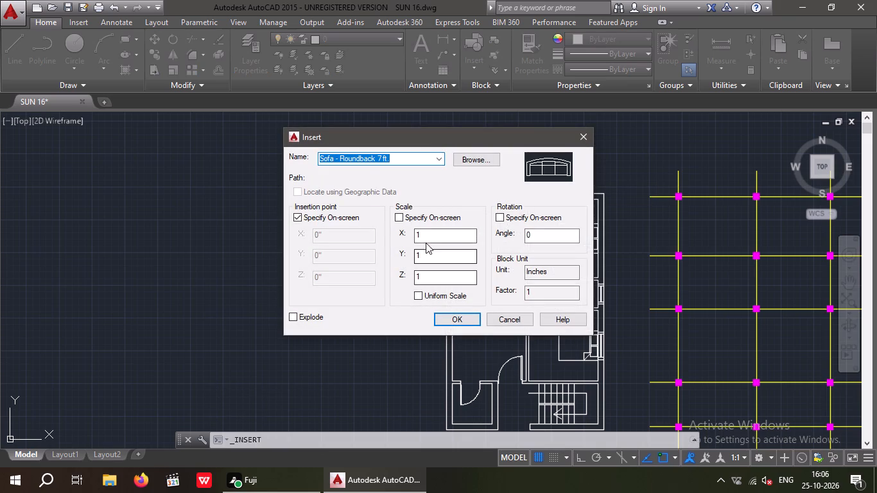
click(426, 237)
key(BackSpace)
text(075)
click(433, 262)
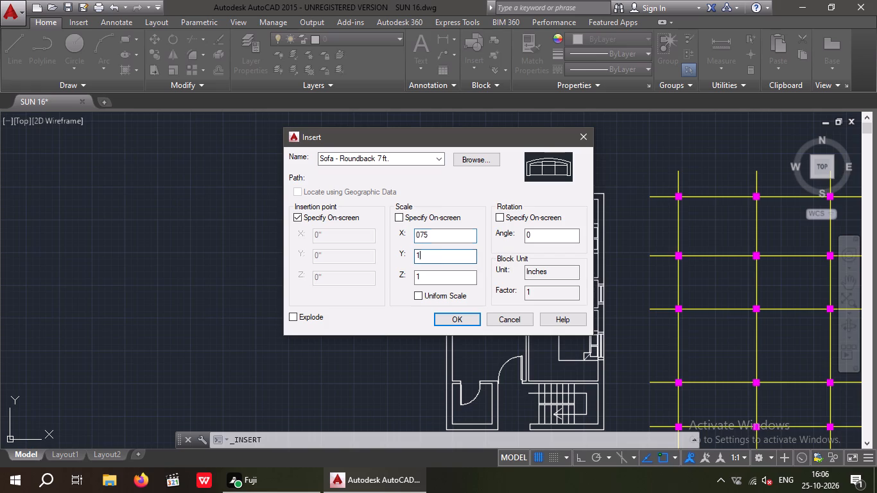
click(437, 234)
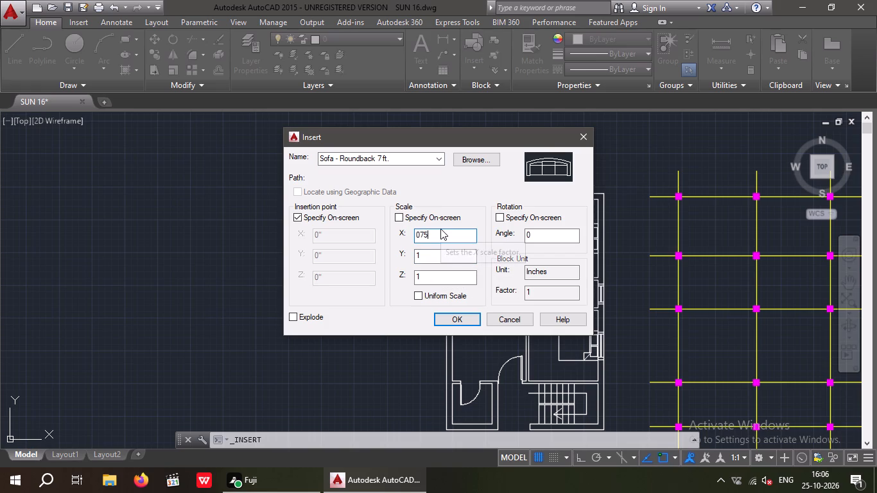
key(BackSpace)
key(BackSpace)
key(BackSpace)
text(0.)
text(752)
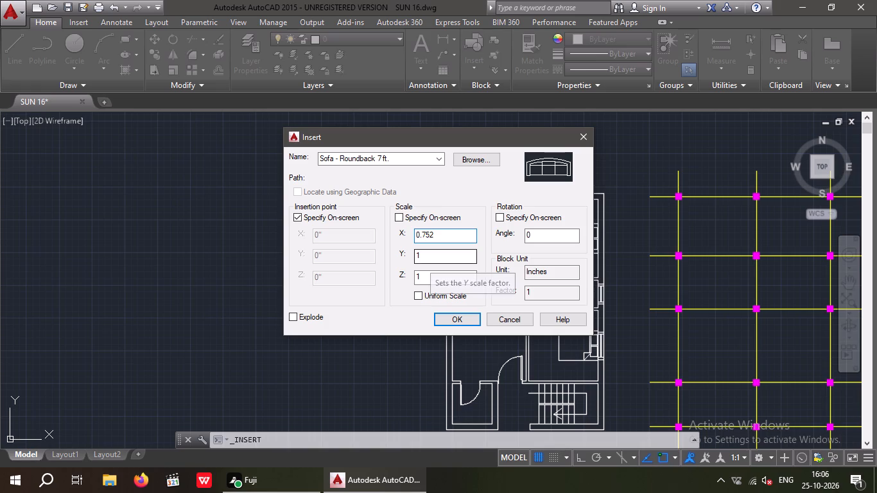
key(BackSpace)
click(428, 258)
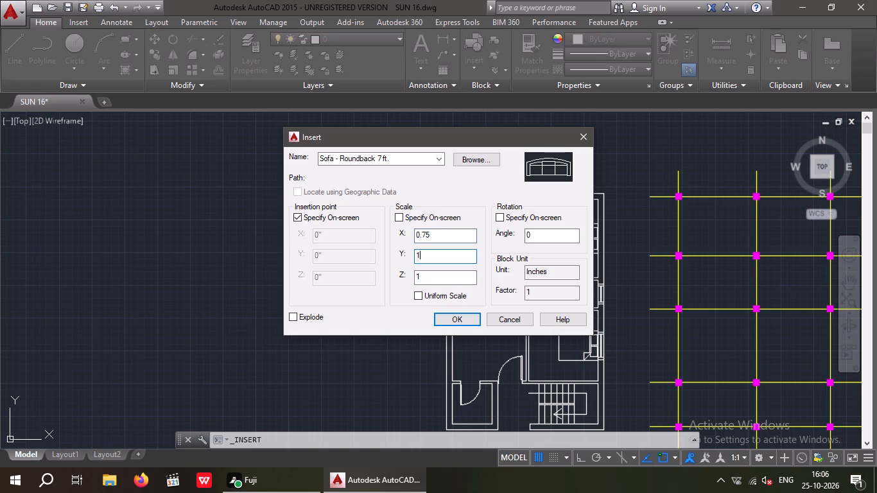
key(BackSpace)
text(0.)
text(75)
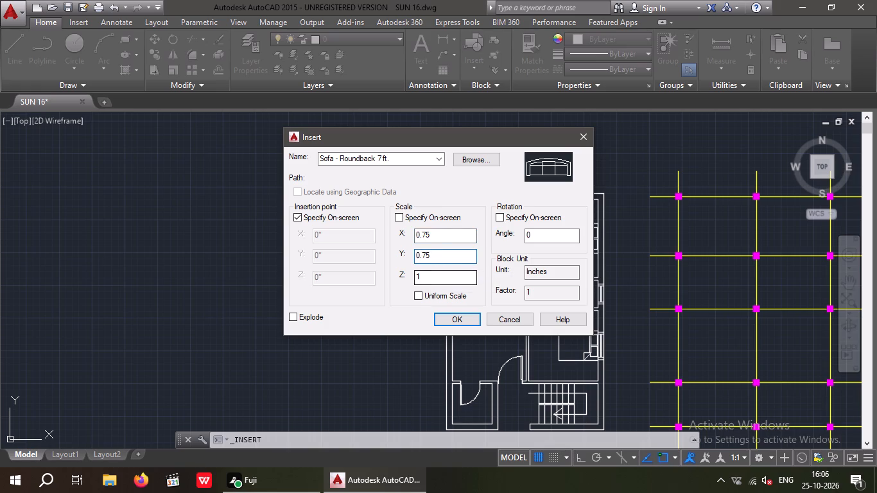
click(426, 277)
key(BackSpace)
key(0)
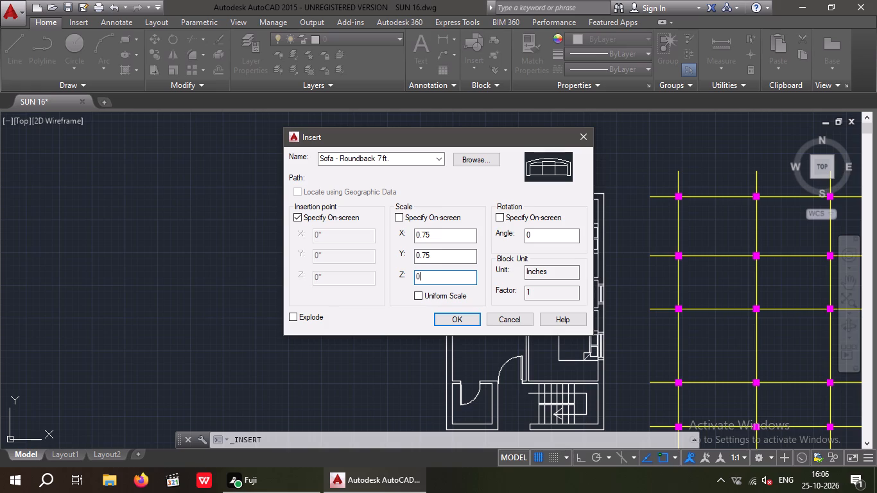
key(period)
text(75)
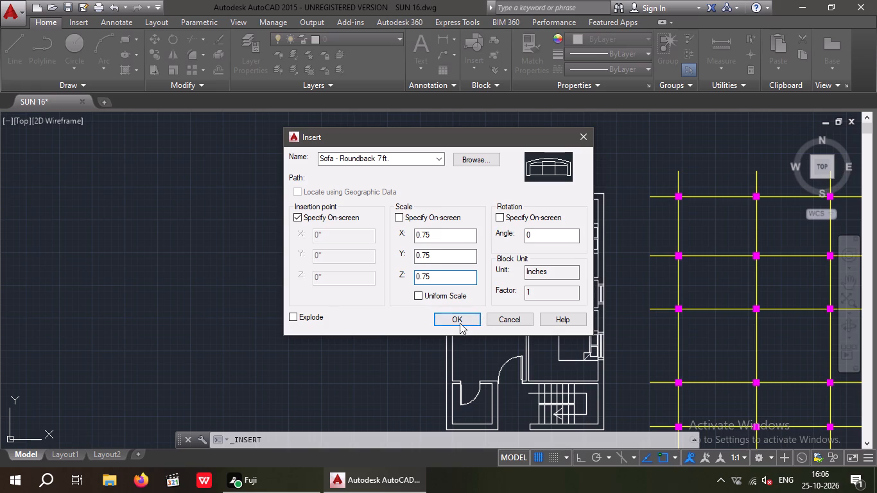
click(460, 318)
click(225, 241)
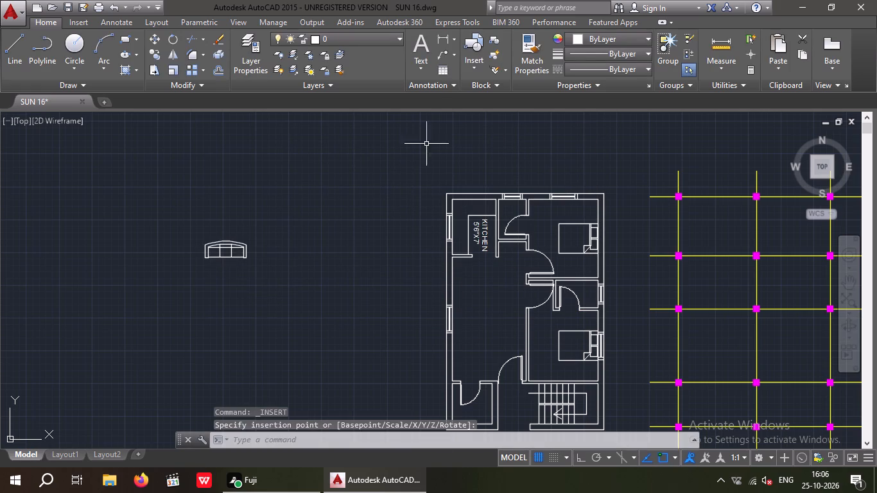
Insert the Table - Rectangular Woodgrain 60 x 30 in. block at 0.75 scale in X, Y and Z just below the new sofa.
click(472, 37)
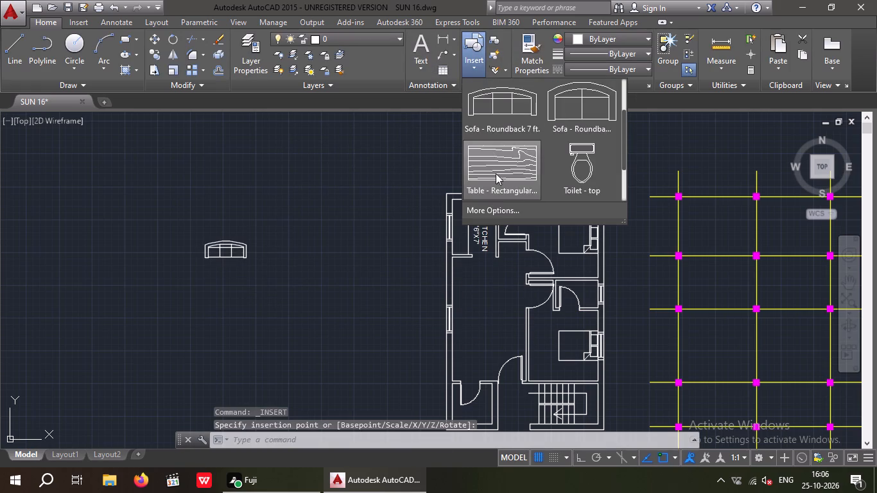
click(494, 212)
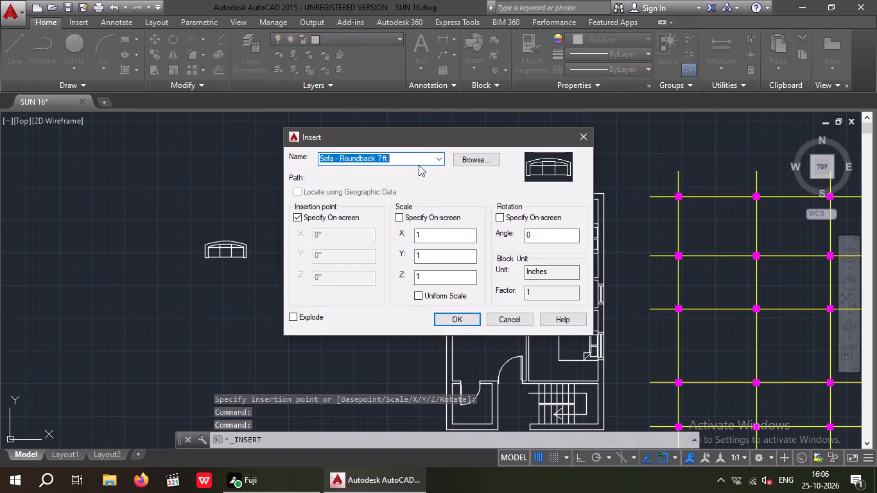
click(422, 159)
click(440, 159)
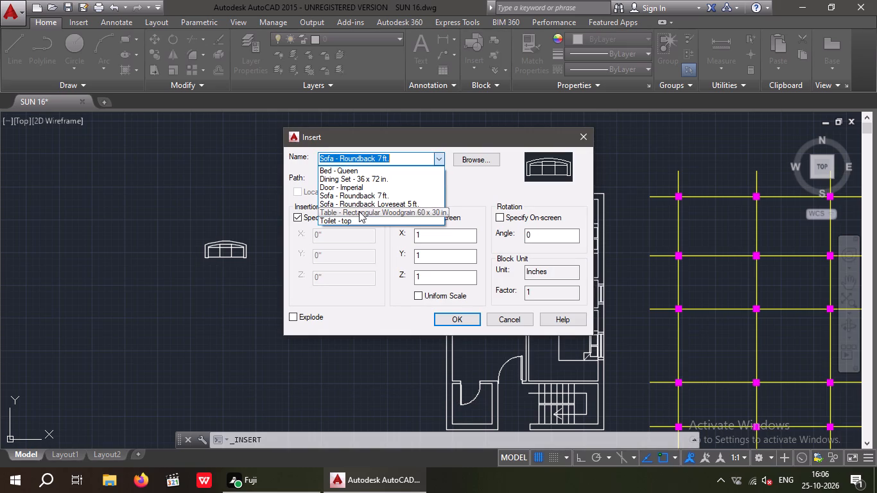
click(359, 211)
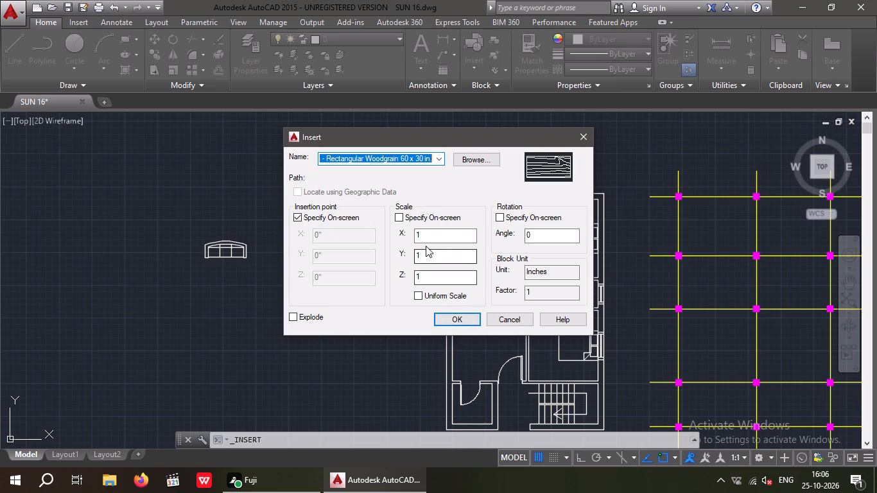
click(424, 237)
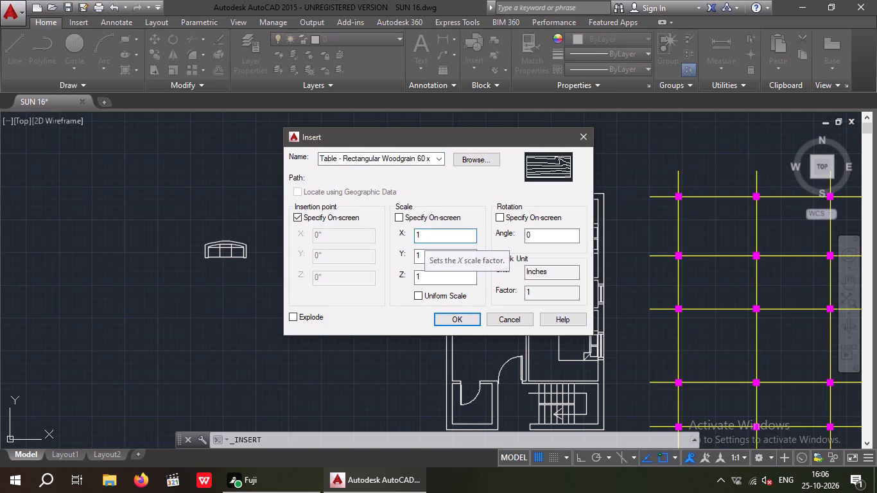
key(BackSpace)
text(0.75)
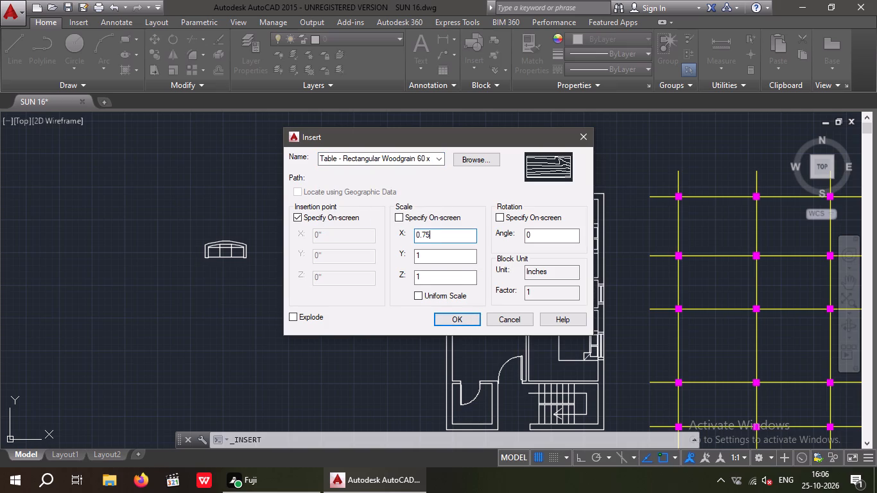
click(419, 257)
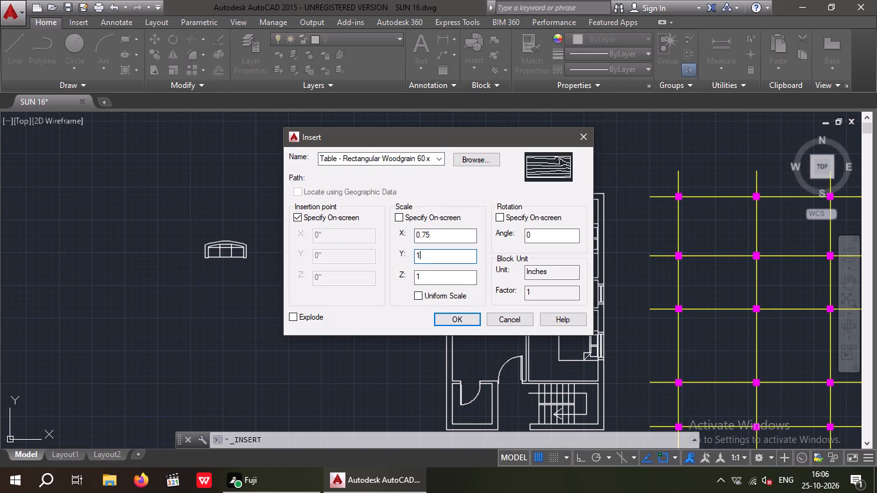
key(BackSpace)
text(0.75)
click(437, 279)
key(BackSpace)
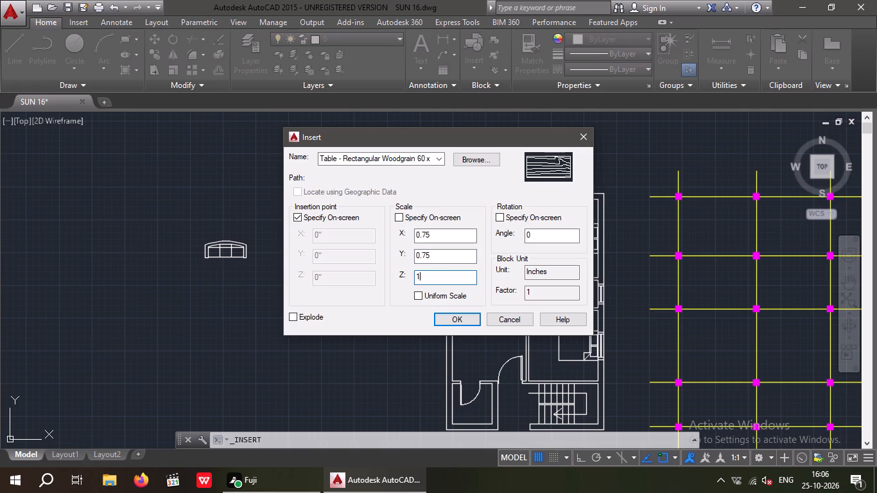
text(0.75)
click(457, 316)
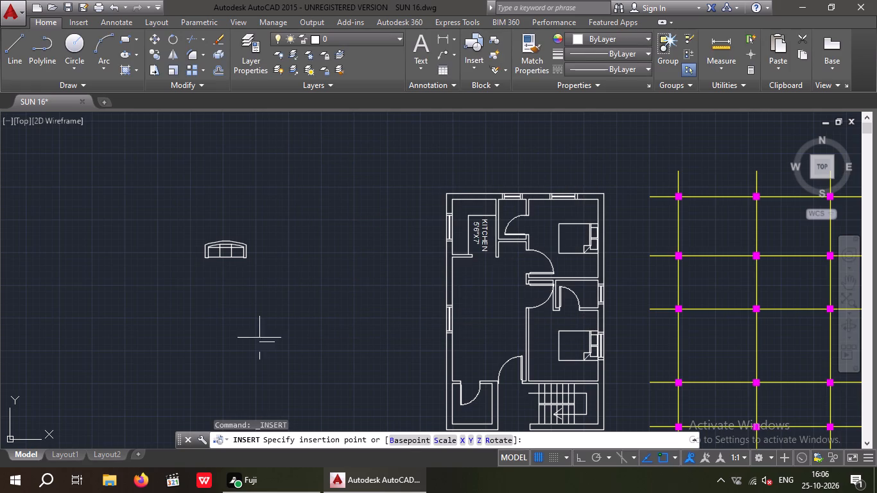
scroll(214, 273, up, 2)
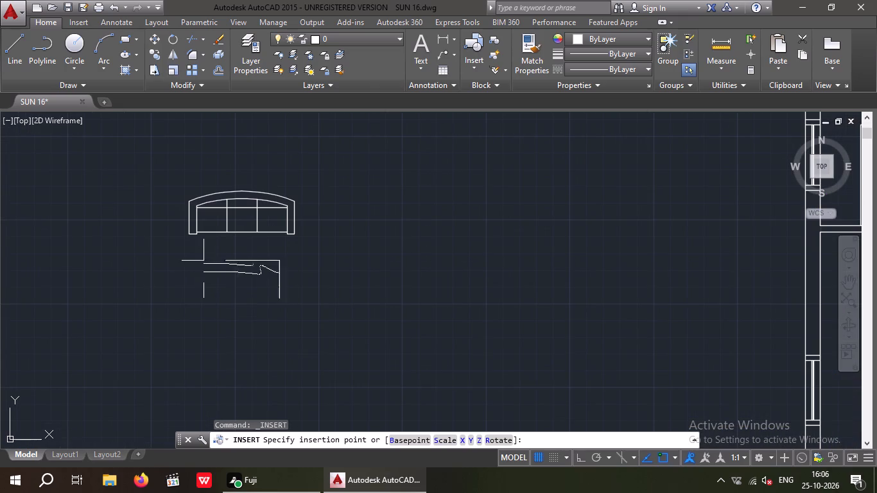
click(201, 256)
Rotate the roundback sofa west of the plan by 90° about its upper-right back corner, with Ortho on.
scroll(296, 218, down, 2)
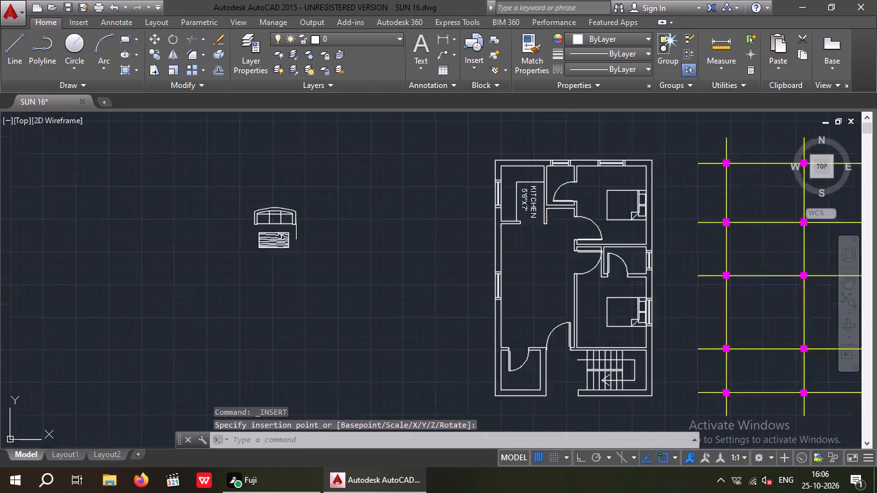
scroll(296, 218, down, 1)
scroll(292, 211, up, 4)
drag(347, 287, 303, 251)
click(285, 224)
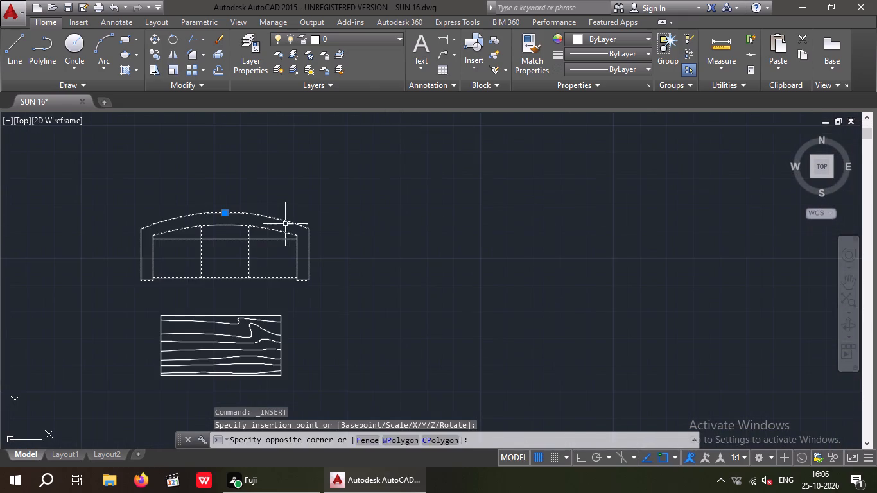
click(171, 37)
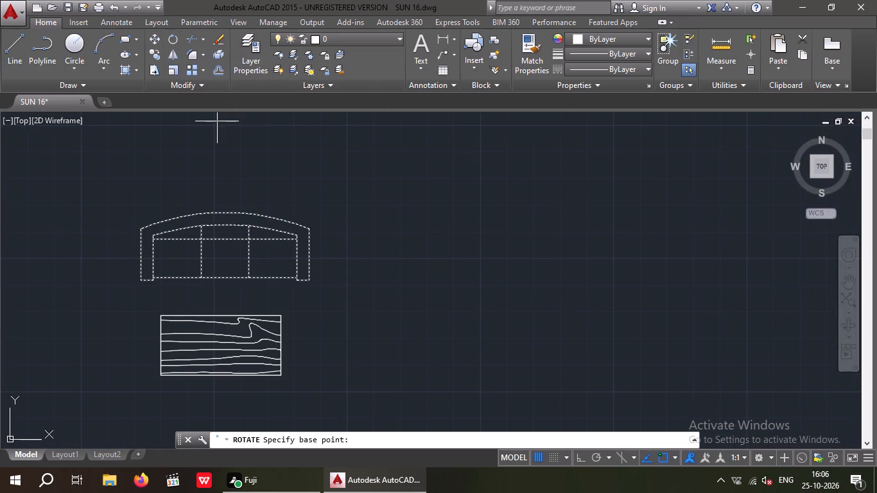
click(580, 462)
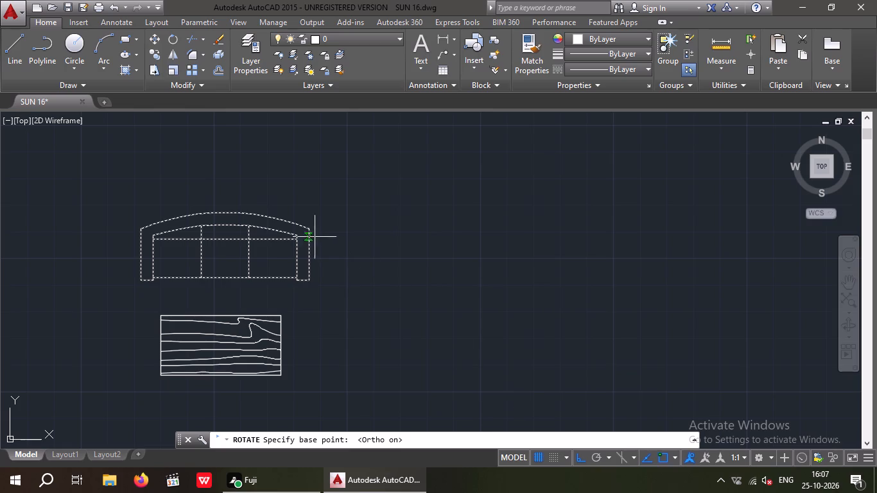
click(307, 226)
middle_click(297, 216)
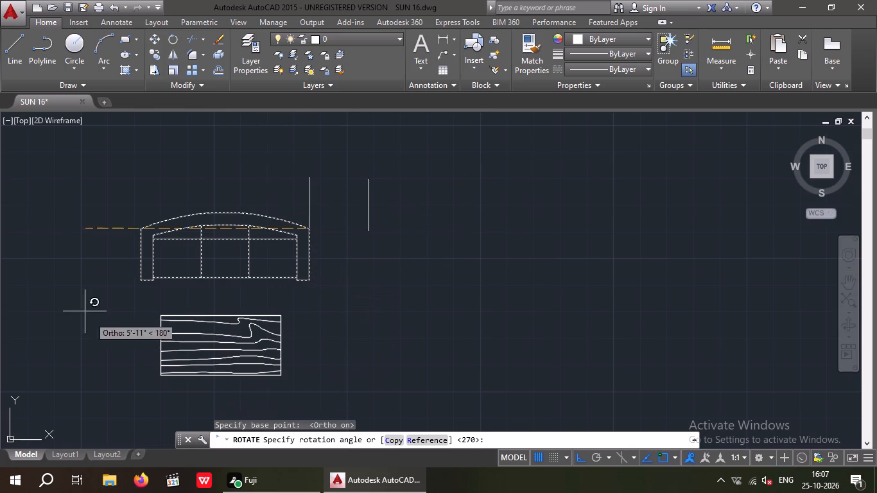
click(305, 137)
Rotate the woodgrain table west of the plan by 90° about its upper-right corner.
drag(209, 385, 166, 349)
click(151, 325)
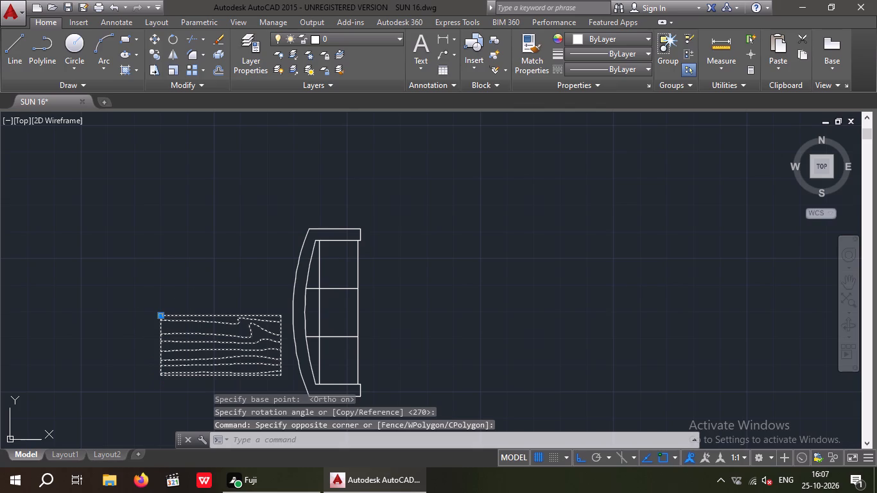
click(175, 37)
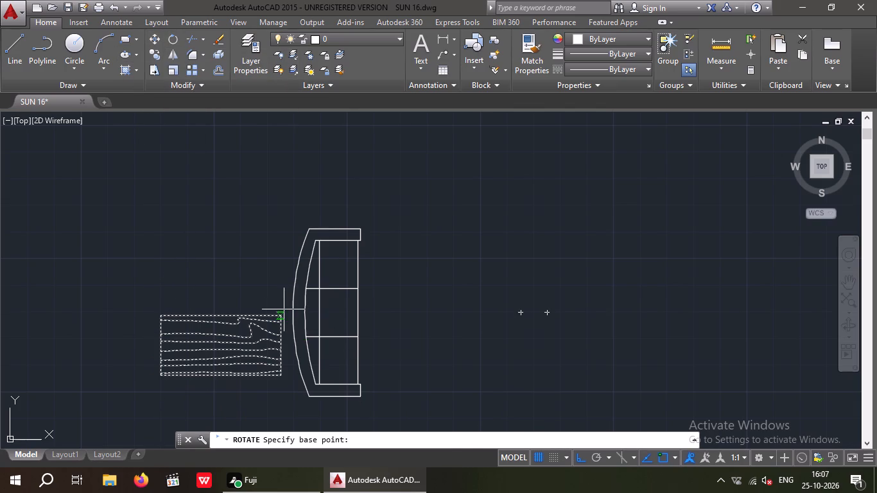
click(283, 311)
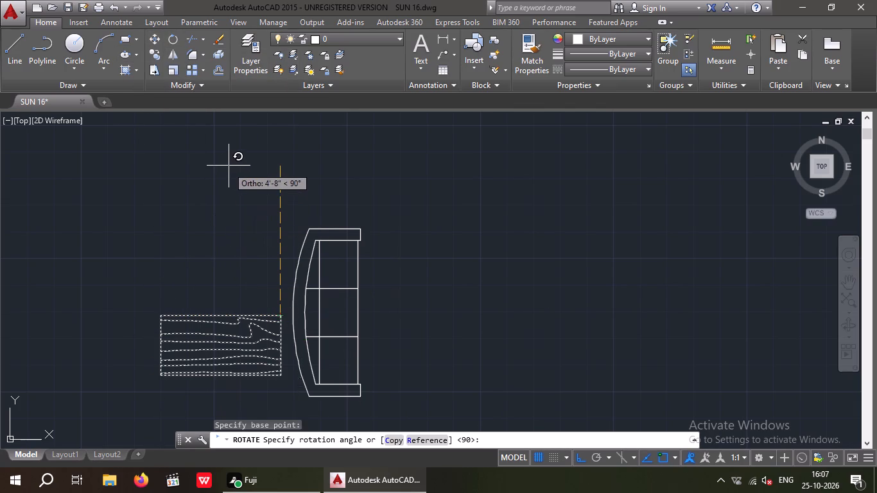
click(230, 167)
Move the rotated table, with Ortho off, to the open side of the sofa, roughly centred on it with a small gap.
scroll(282, 196, down, 2)
scroll(277, 278, up, 3)
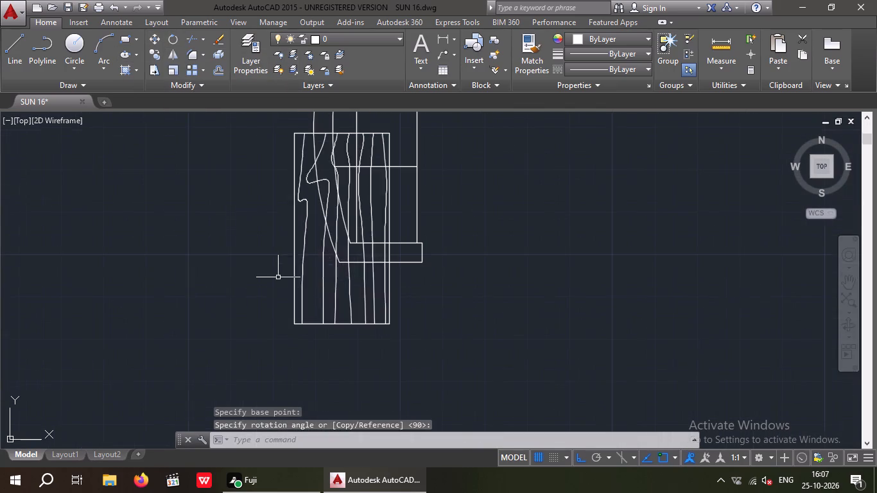
drag(458, 299, 397, 318)
click(367, 327)
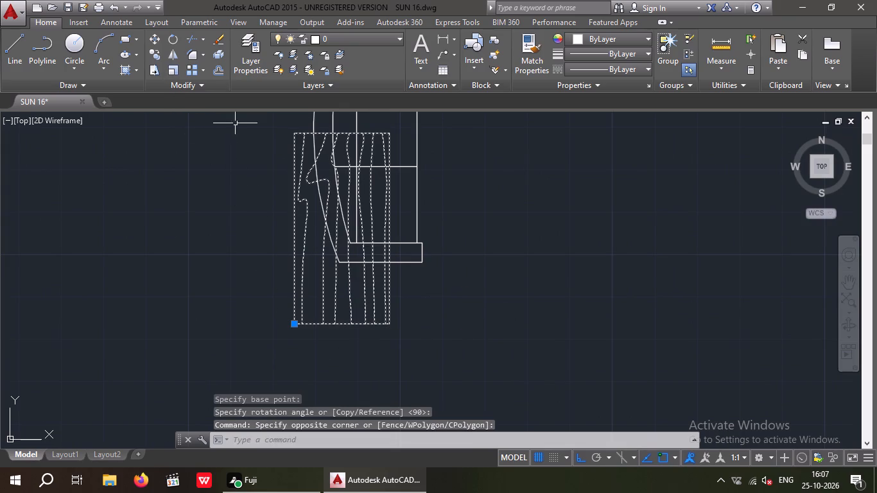
click(585, 458)
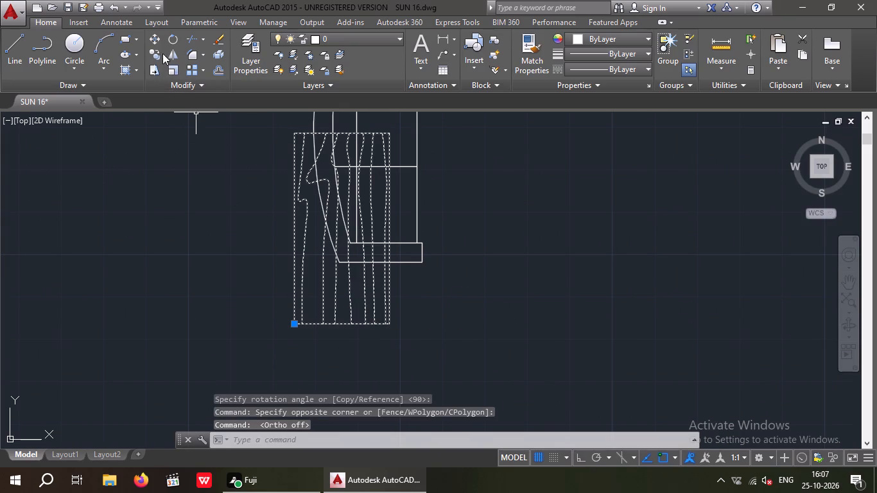
click(154, 36)
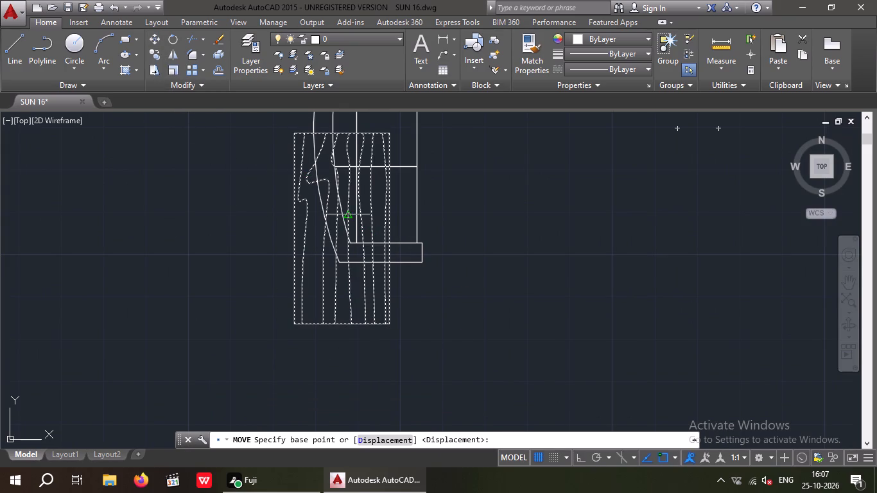
click(345, 210)
middle_drag(460, 203, 399, 318)
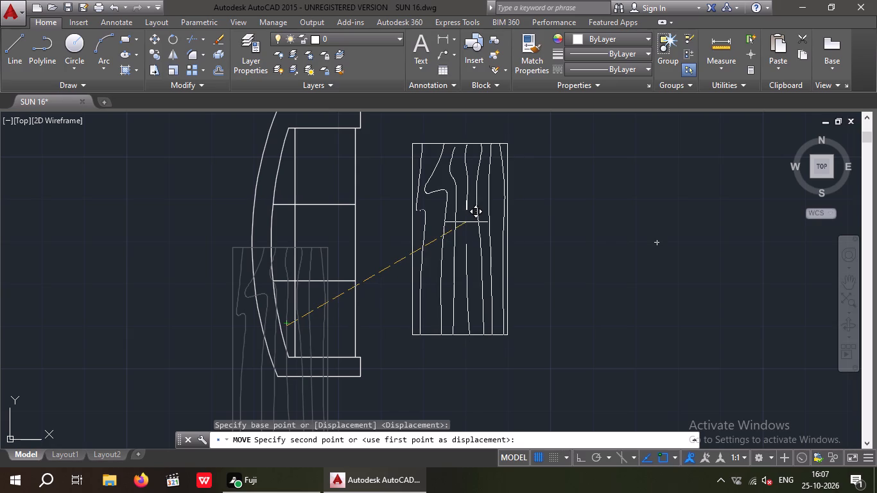
click(466, 222)
Move the sofa and table together into the living area, with the sofa's back just inside the west wall at the lower window.
scroll(467, 229, down, 3)
drag(370, 156, 451, 198)
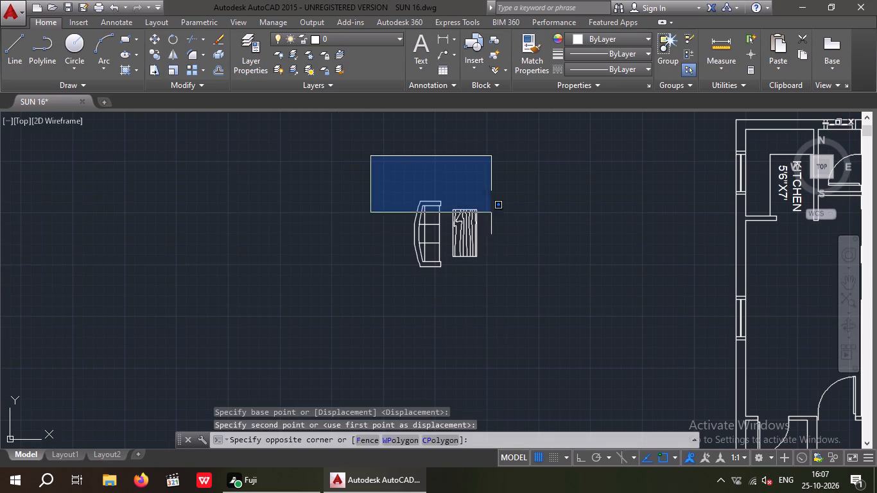
click(521, 325)
click(154, 37)
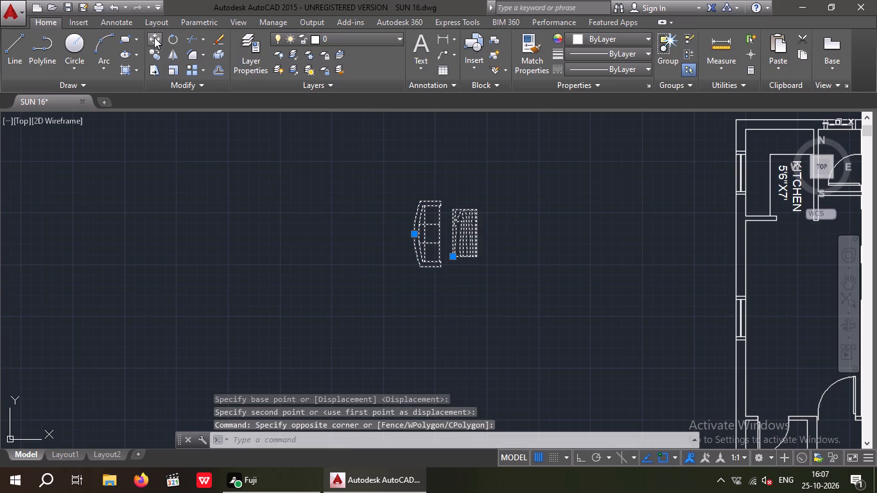
scroll(409, 237, up, 2)
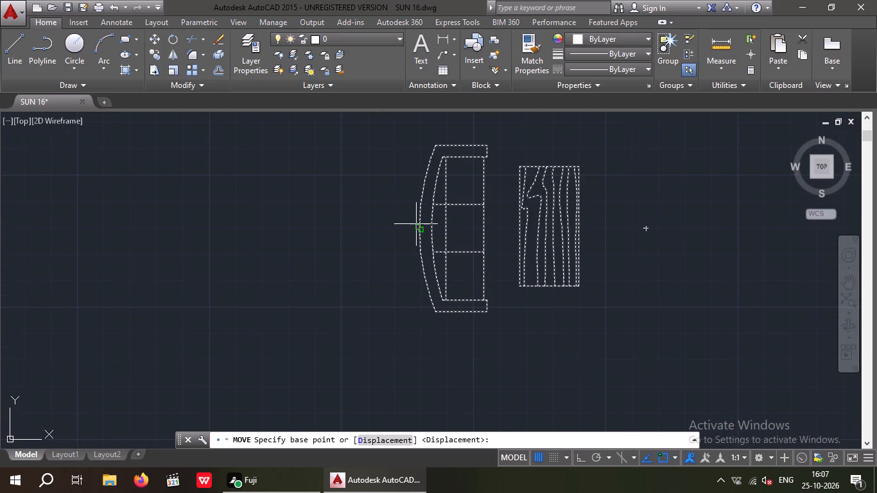
click(418, 228)
scroll(398, 217, down, 2)
middle_drag(559, 291, 318, 308)
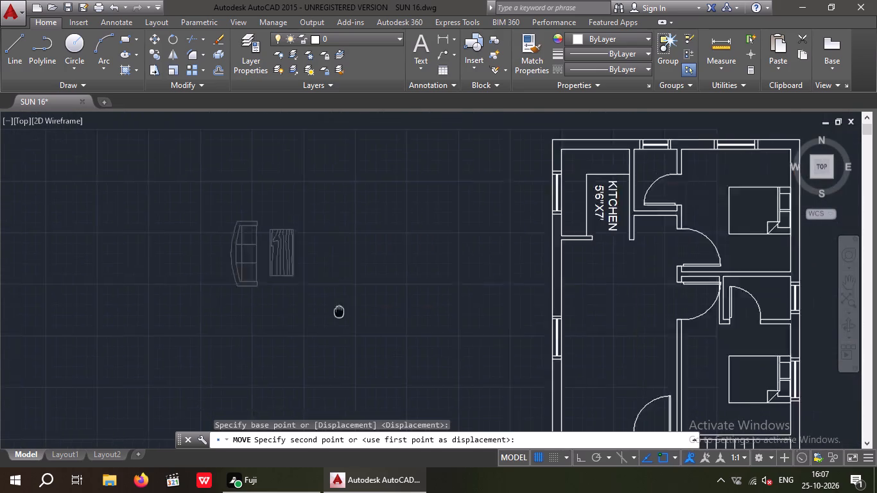
middle_drag(318, 308, 206, 286)
scroll(402, 308, up, 2)
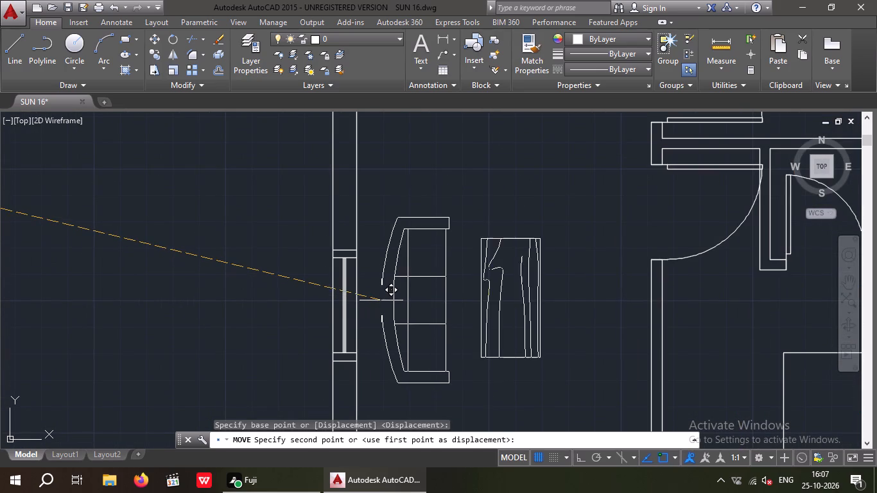
click(378, 300)
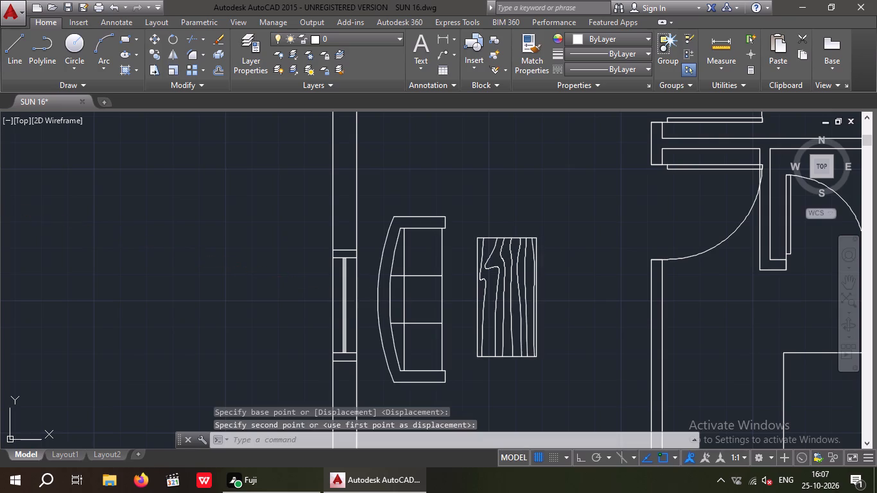
scroll(422, 266, down, 2)
middle_drag(439, 329, 410, 310)
scroll(396, 297, down, 2)
middle_drag(394, 303, 361, 327)
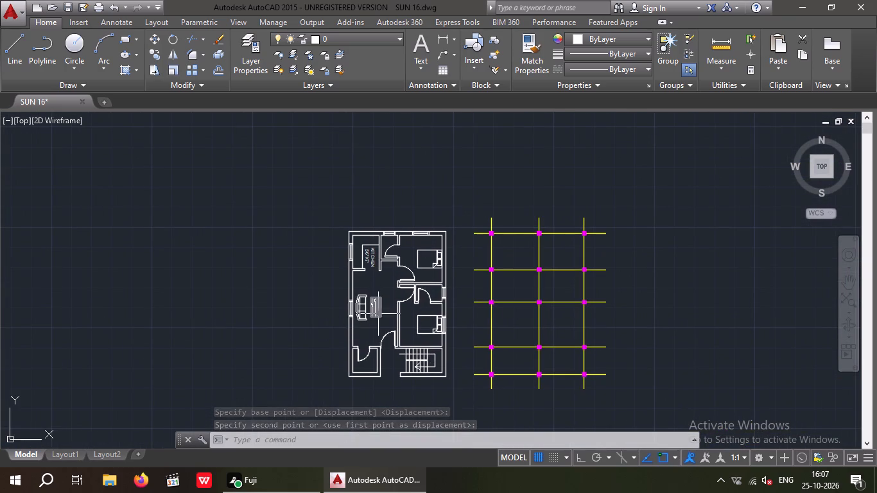
key(Escape)
key(Escape)
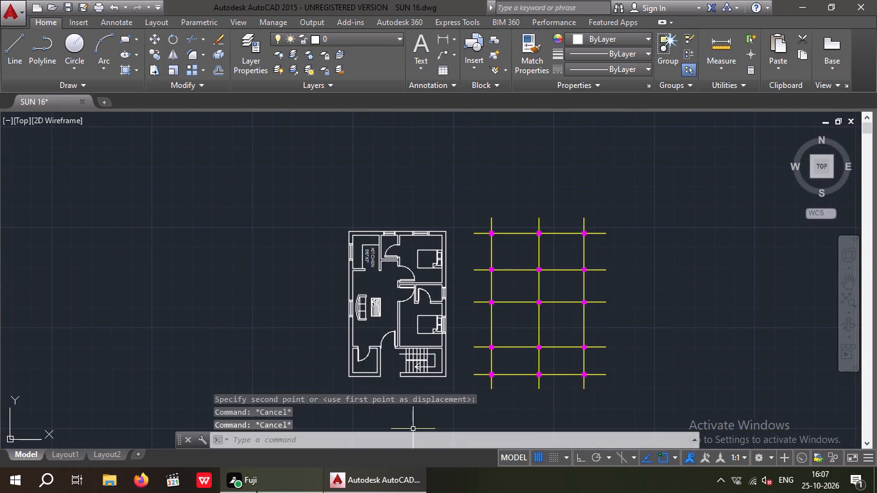
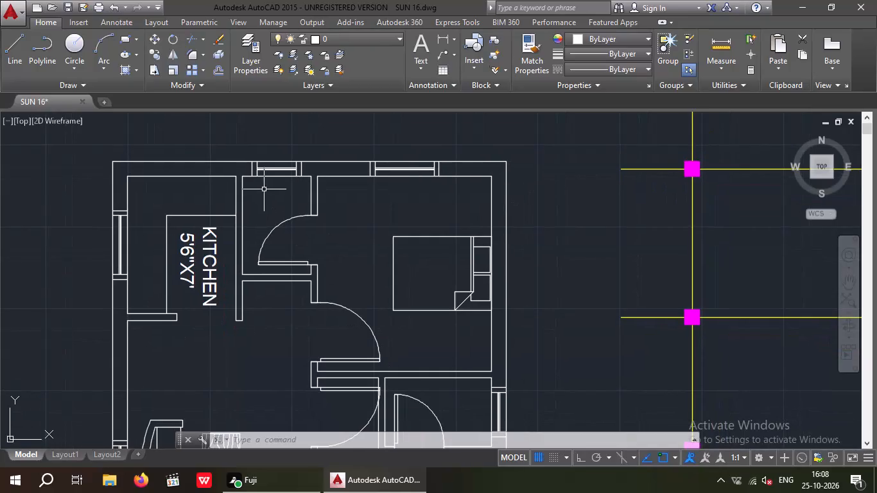
Measure the inside width and length of the small room between the kitchen and the north bedroom with linear dimensions, without placing them.
click(444, 35)
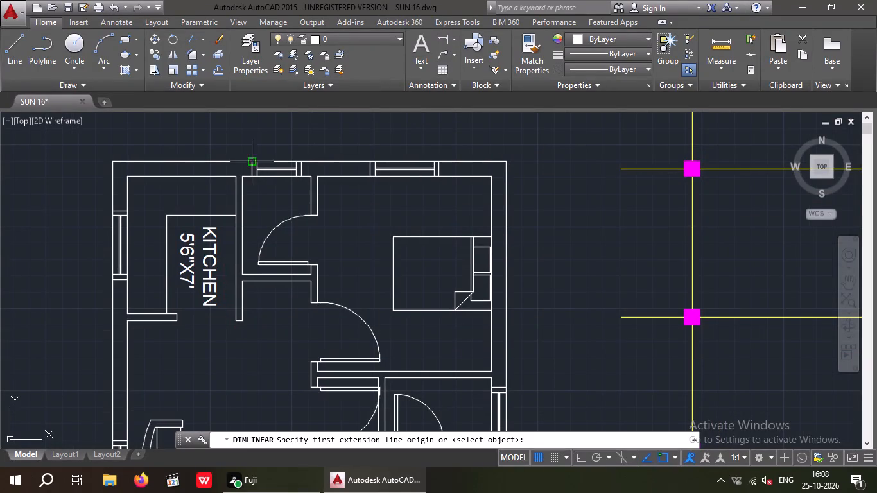
click(245, 179)
click(315, 177)
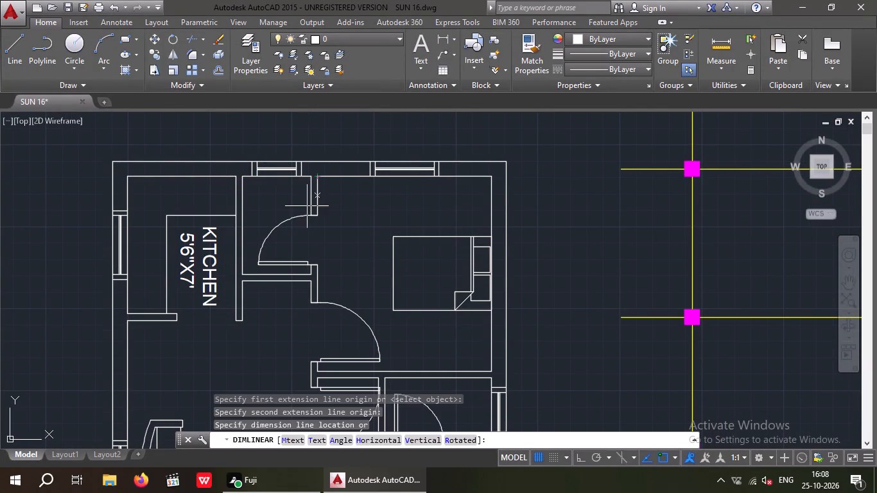
scroll(290, 193, up, 3)
scroll(287, 199, down, 3)
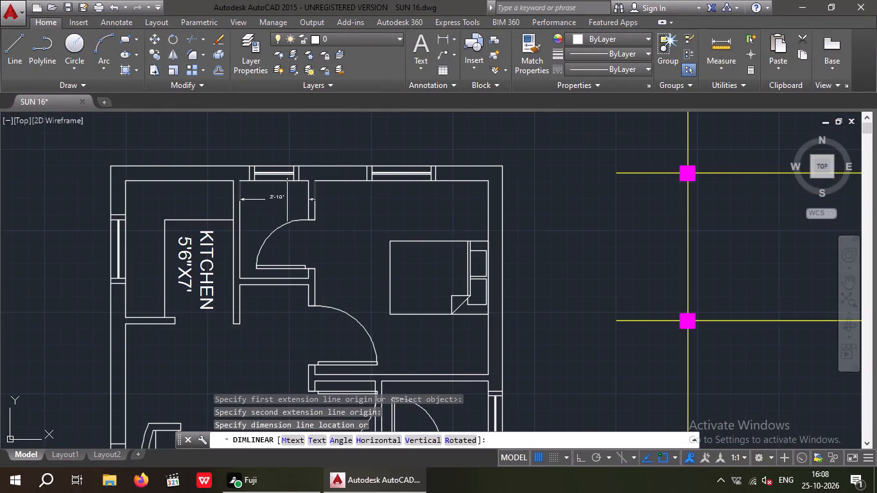
key(space)
key(space)
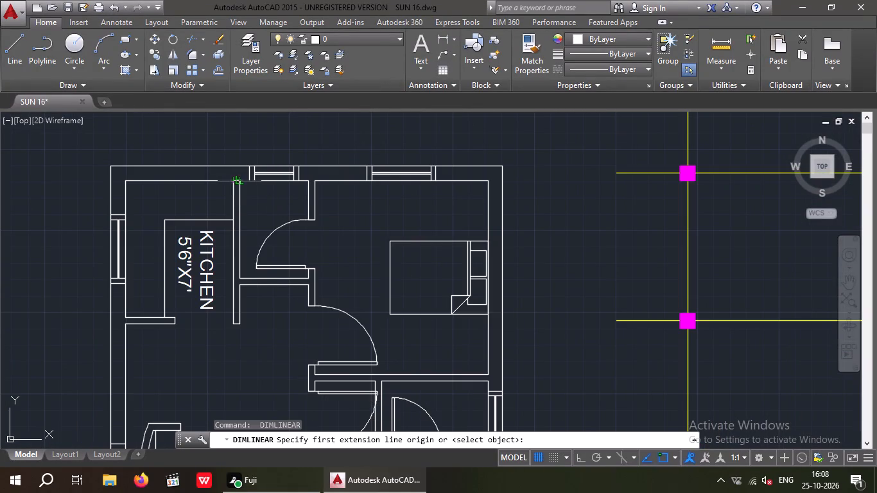
drag(240, 179, 242, 189)
scroll(253, 268, up, 2)
click(217, 298)
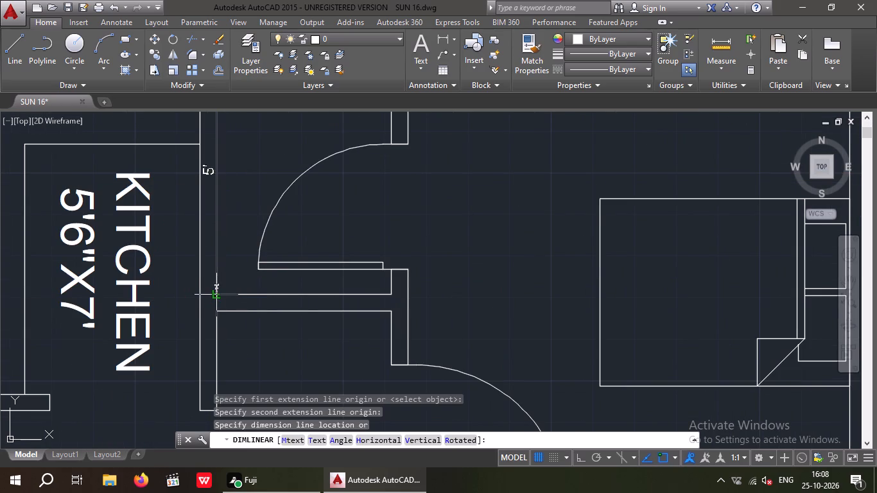
scroll(245, 200, down, 2)
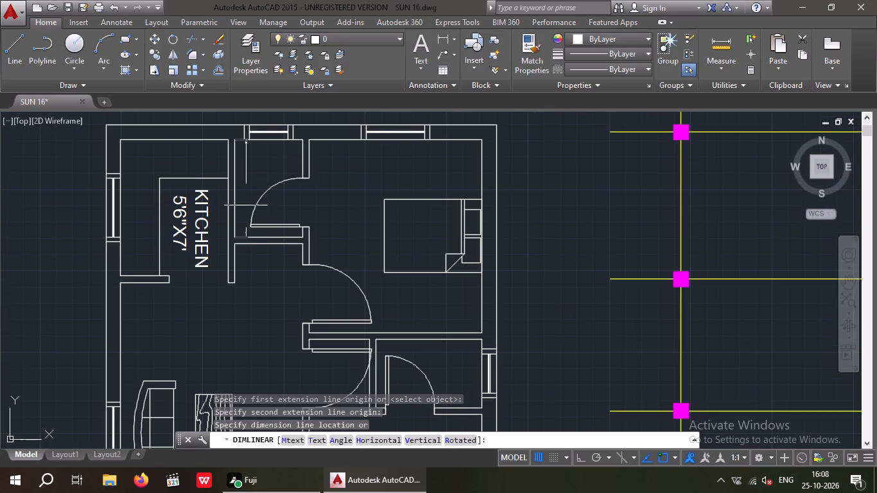
key(Escape)
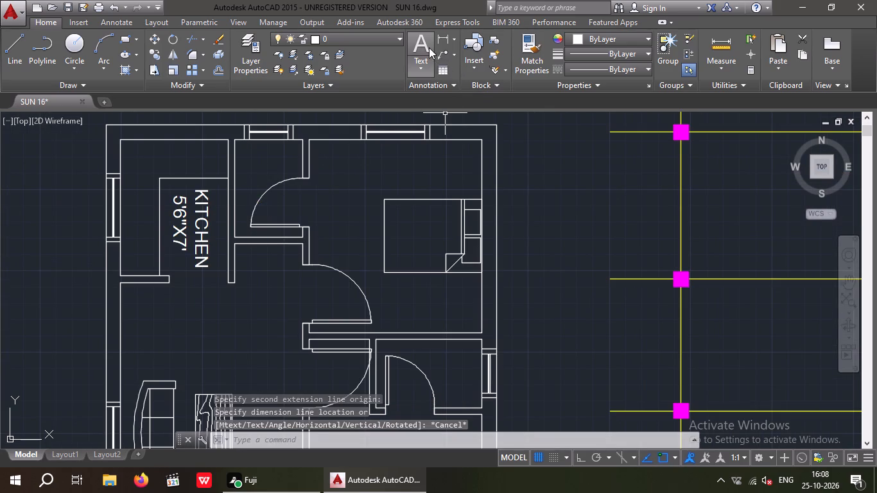
Add a 7"-high multiline text north of the plan reading TOILET, with 3'10"X5' on the second line.
click(428, 46)
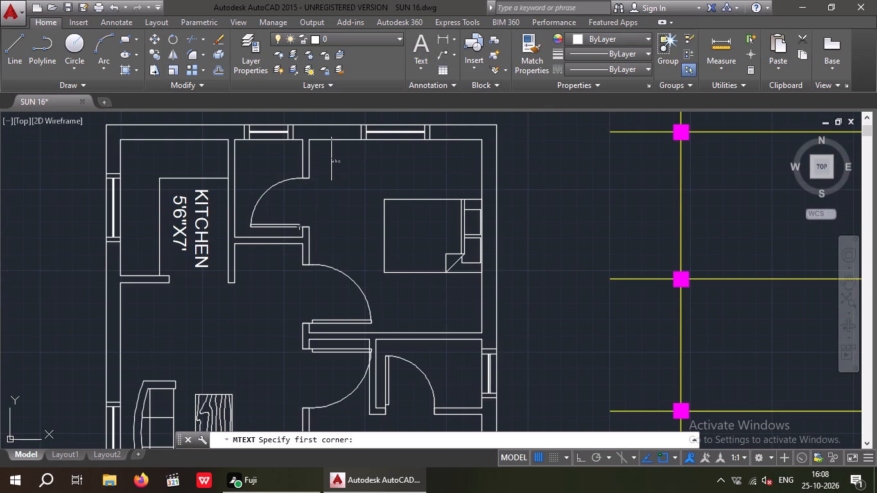
scroll(331, 159, down, 4)
middle_drag(309, 151, 325, 259)
drag(261, 172, 268, 179)
click(510, 213)
click(132, 53)
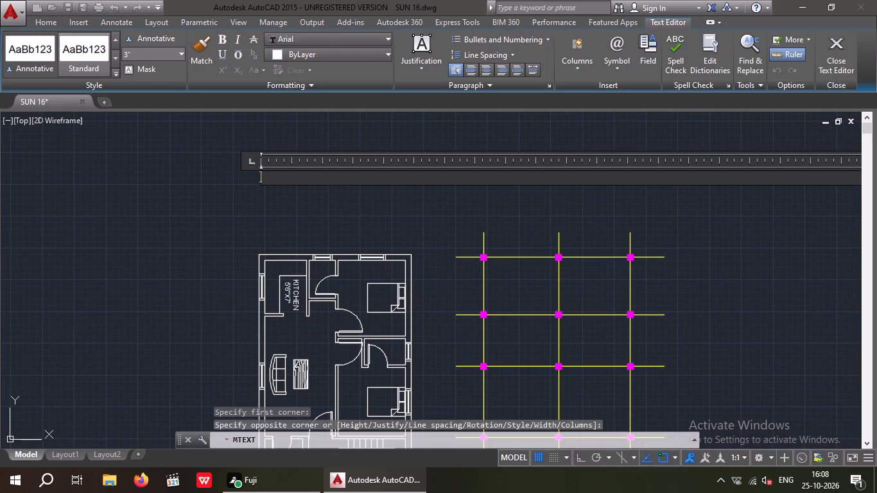
key(7)
key(shift+quotedbl)
key(Return)
text(TOILET)
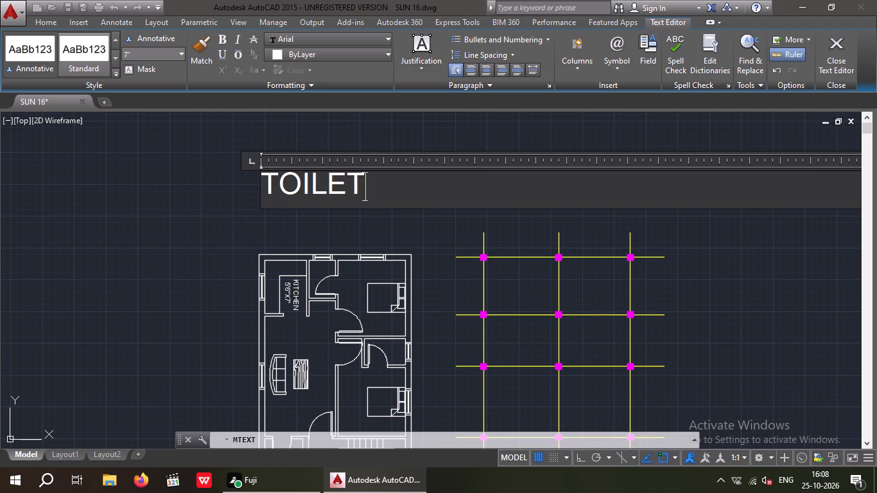
key(Return)
text(3'10")
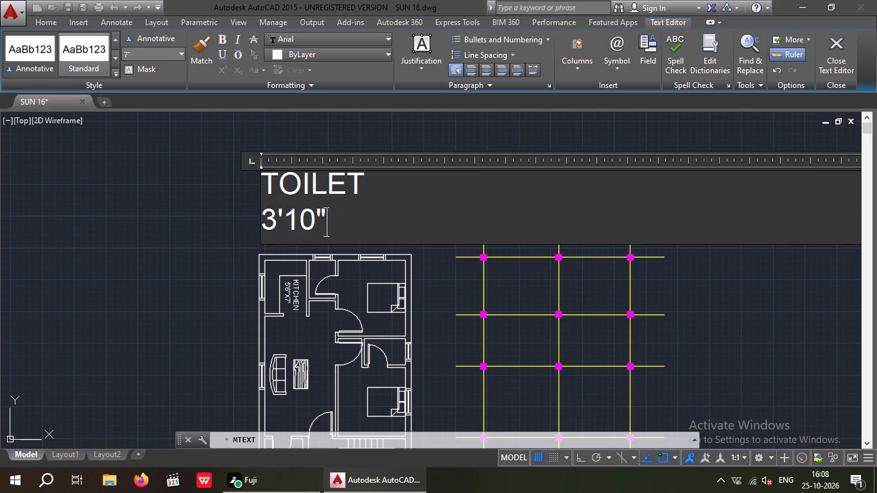
key(x)
text(5')
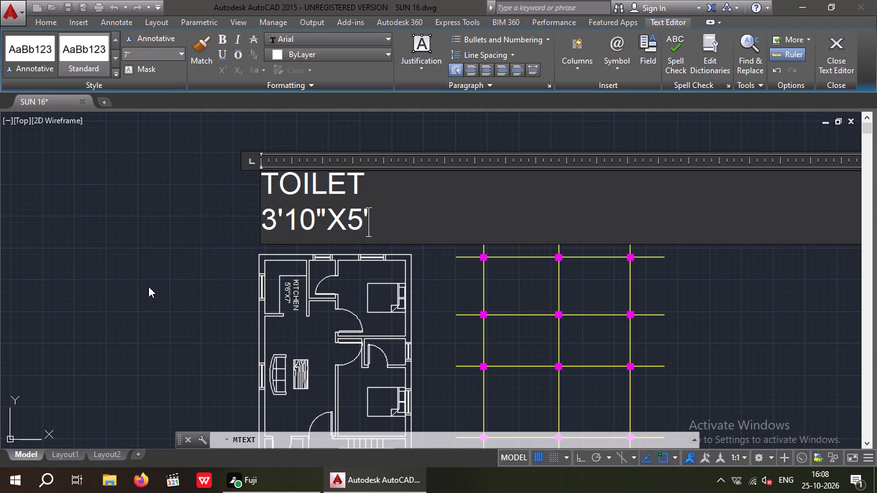
click(148, 286)
Move the new TOILET label from north of the plan into the small room between the kitchen and the north bedroom.
drag(304, 157, 242, 193)
drag(241, 195, 235, 191)
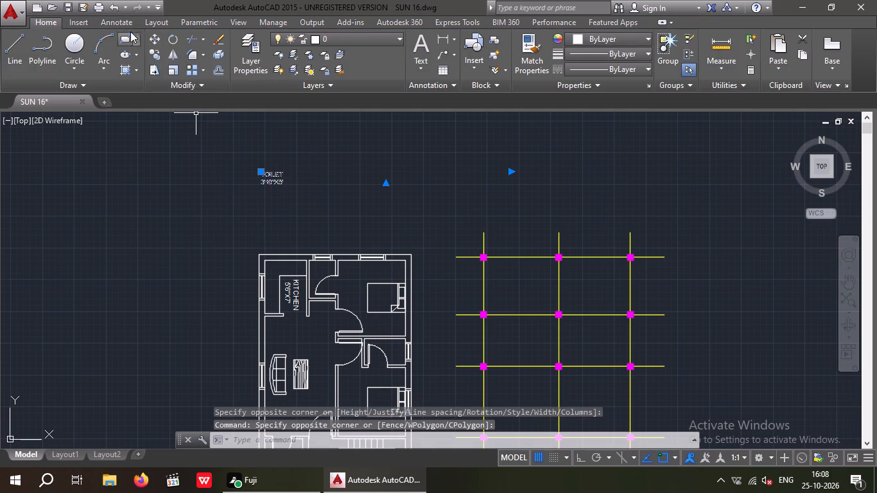
click(151, 33)
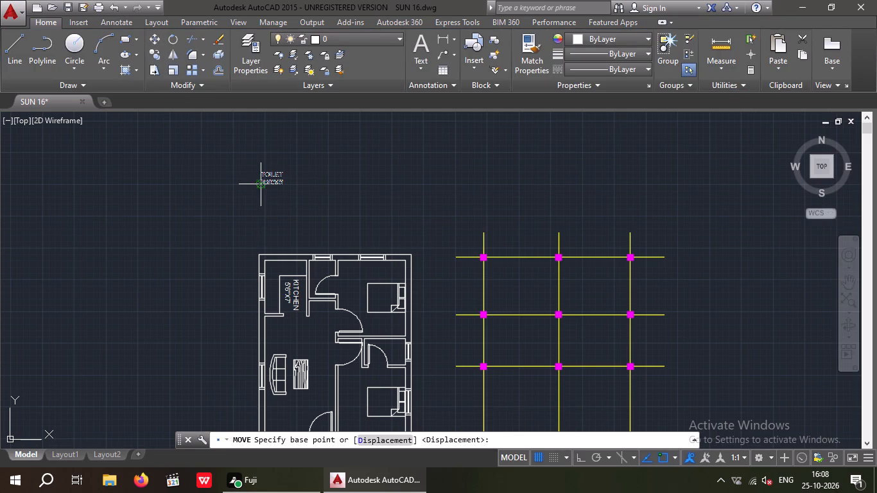
click(261, 183)
scroll(325, 288, up, 3)
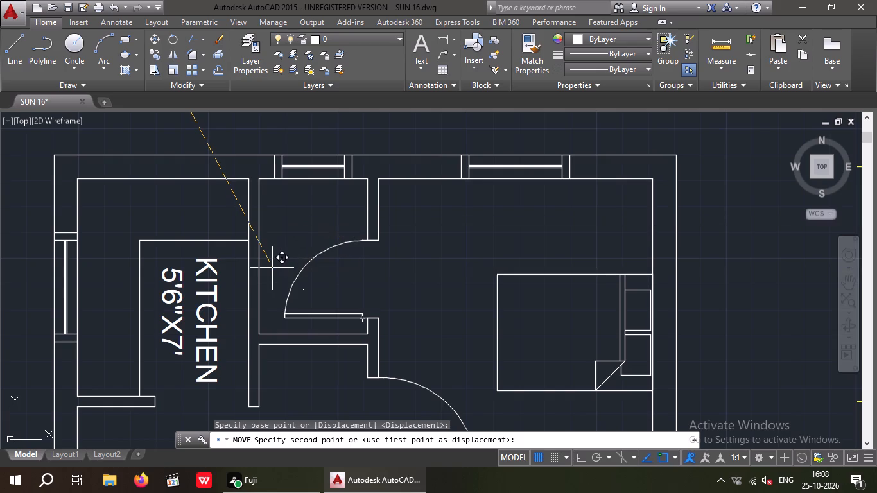
click(271, 268)
Measure the inside width and depth of the small room between the two bedrooms with linear dimensions, without placing them.
scroll(274, 265, down, 2)
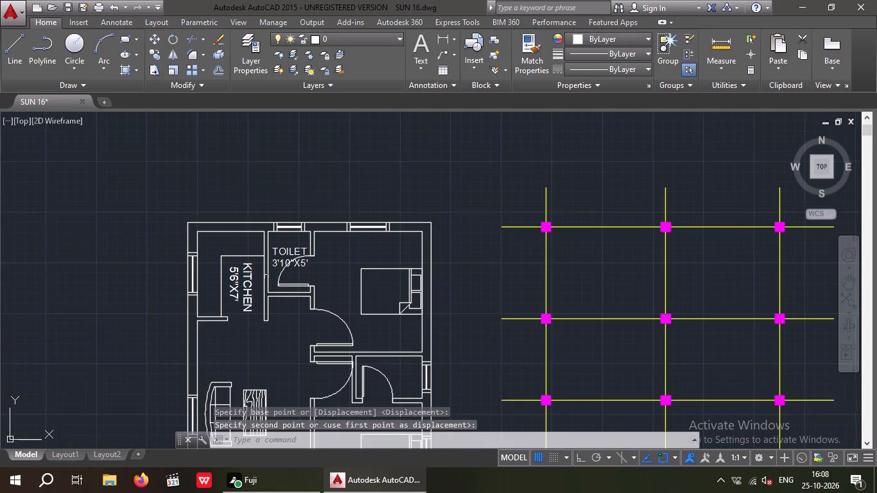
middle_drag(261, 282, 244, 221)
middle_drag(232, 230, 202, 183)
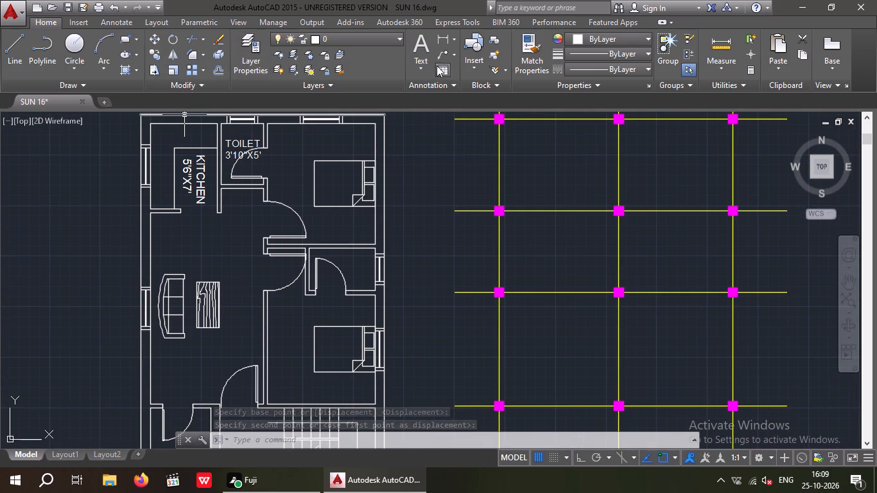
click(441, 39)
scroll(327, 251, up, 3)
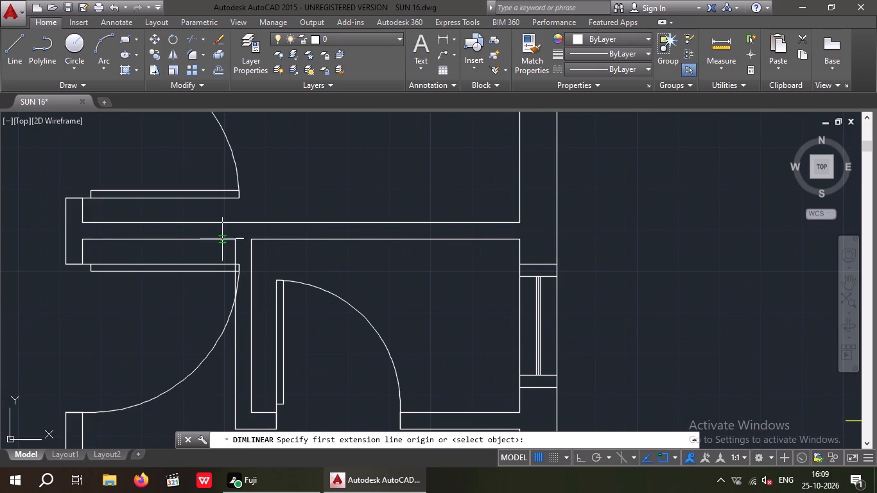
click(252, 238)
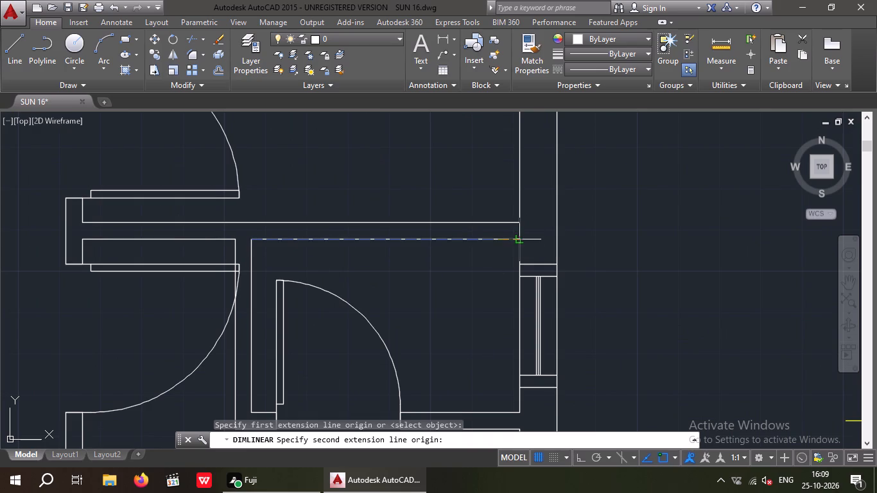
drag(519, 241, 512, 252)
scroll(474, 270, up, 1)
scroll(464, 281, down, 1)
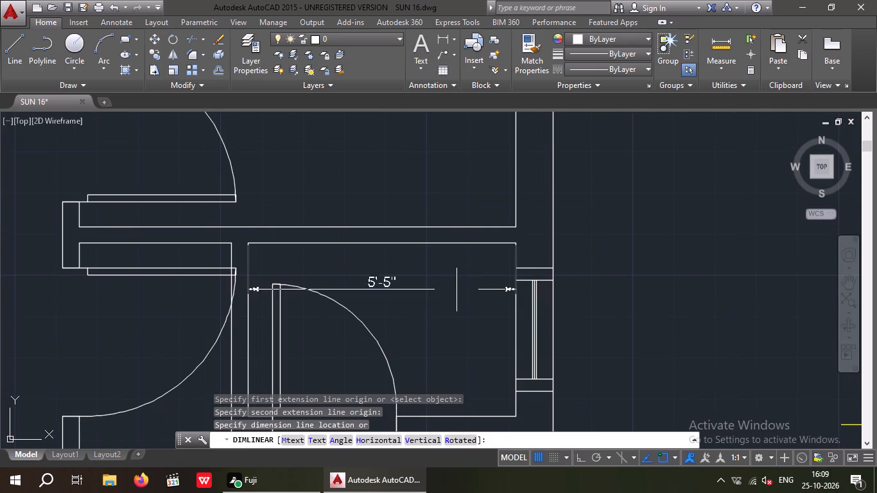
key(space)
key(space)
click(516, 242)
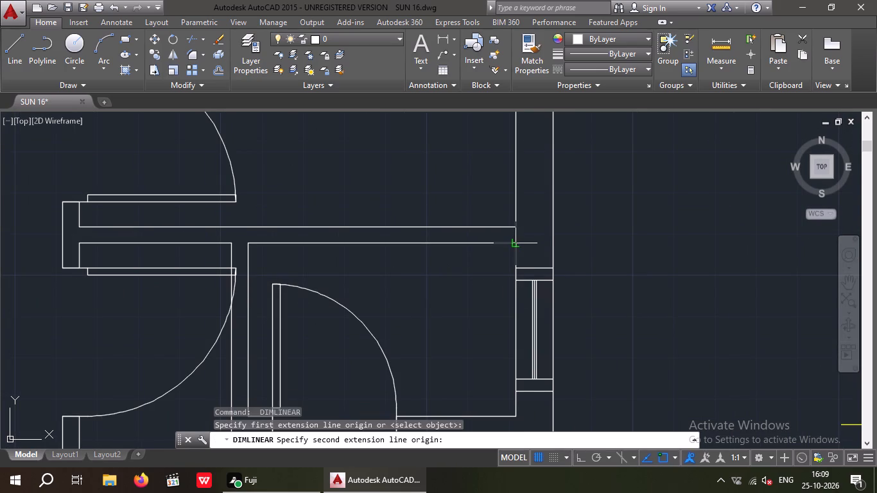
drag(514, 413, 514, 407)
scroll(489, 343, up, 1)
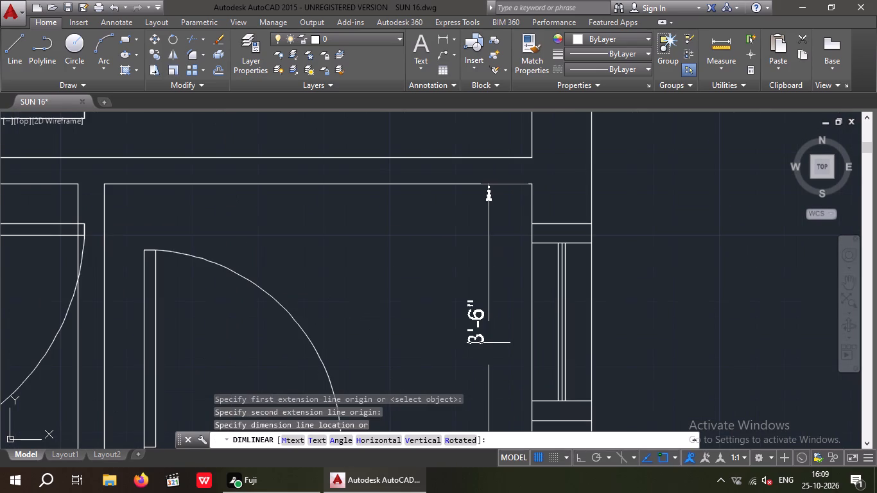
key(Escape)
Add a 7"-high multiline text in the room between the bedrooms reading TOILET, with 5'5"X3'6" on the second line.
scroll(472, 306, down, 3)
middle_drag(455, 311, 396, 303)
scroll(396, 297, down, 1)
middle_drag(388, 311, 378, 331)
click(423, 43)
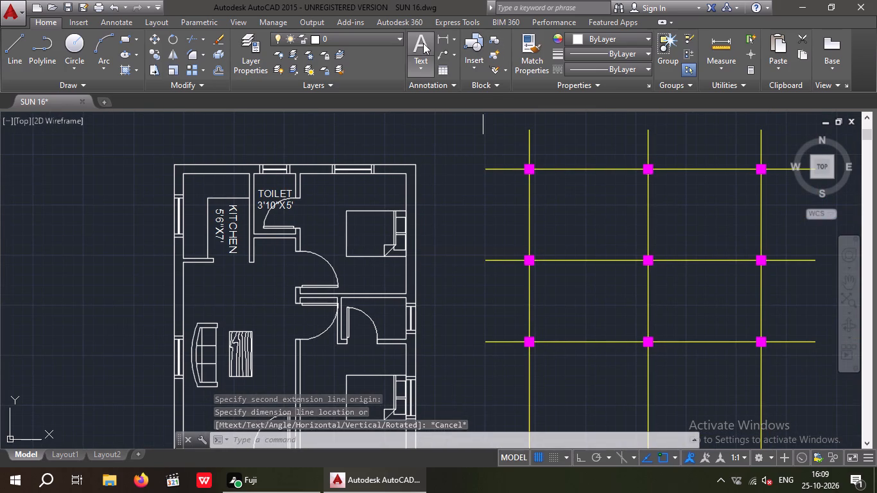
scroll(383, 334, up, 2)
drag(338, 257, 338, 267)
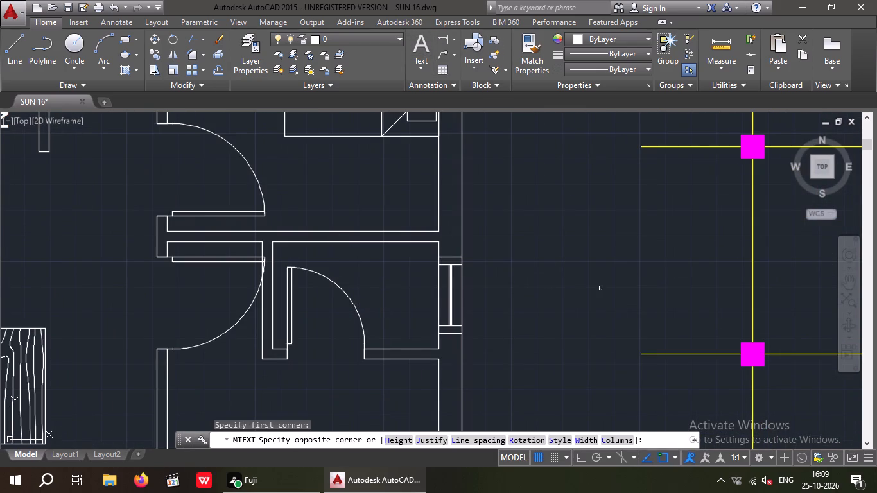
click(664, 284)
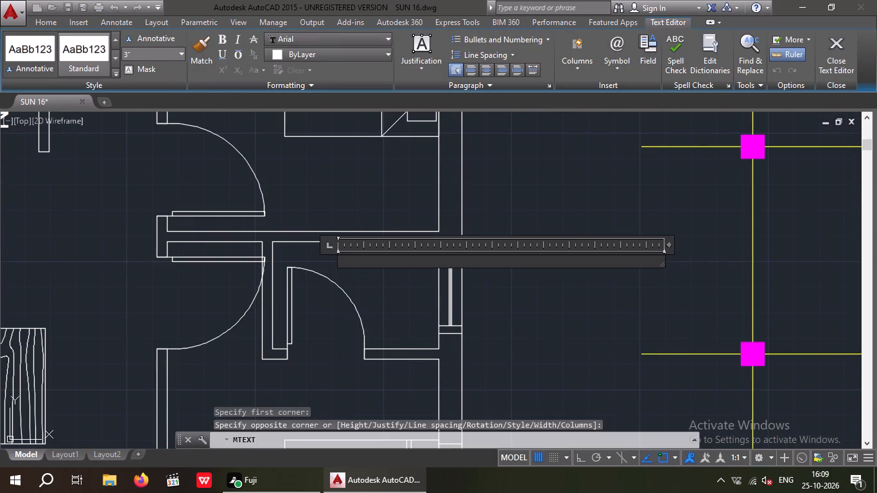
click(157, 56)
key(7)
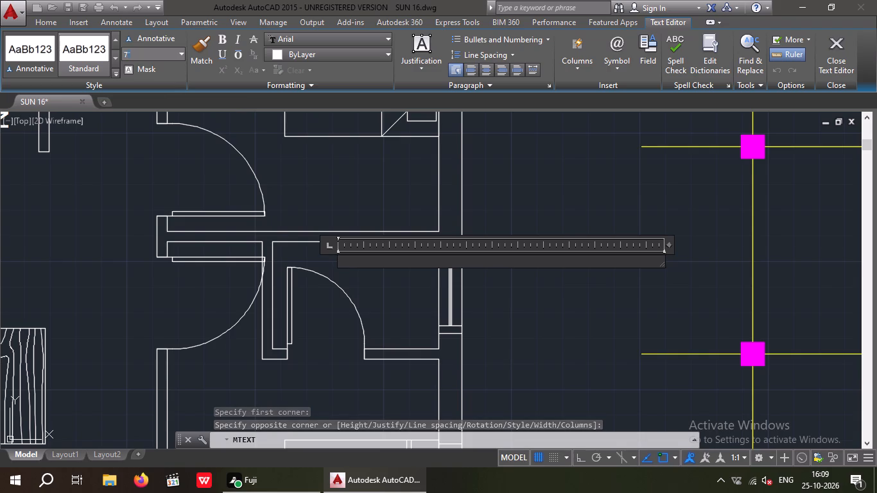
key(shift+quotedbl)
key(Return)
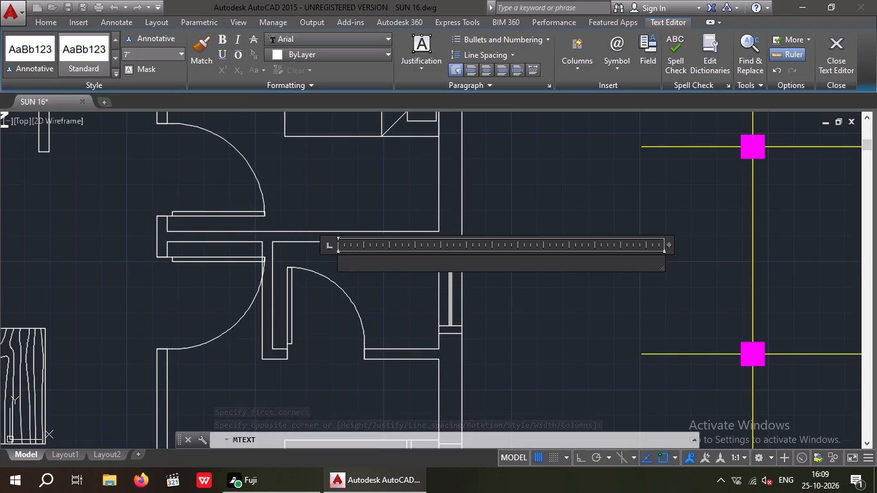
text(TOILET)
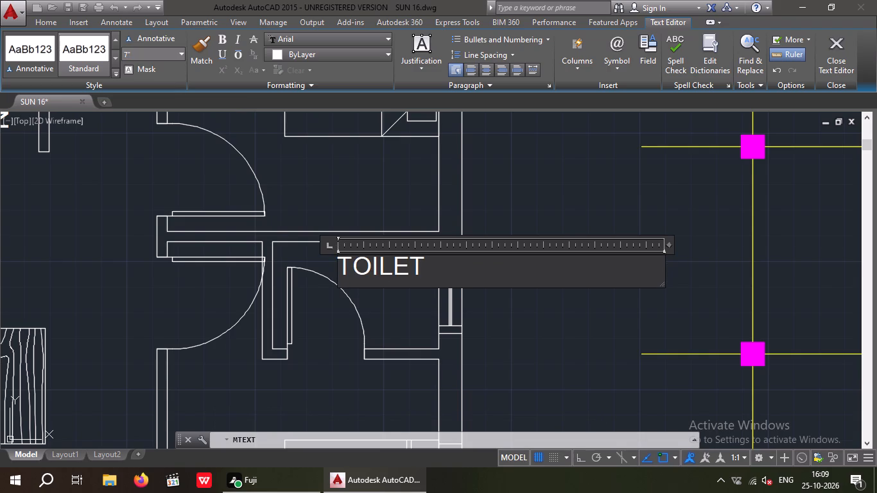
key(Return)
text(5'5"X3'6)
key(shift+quotedbl)
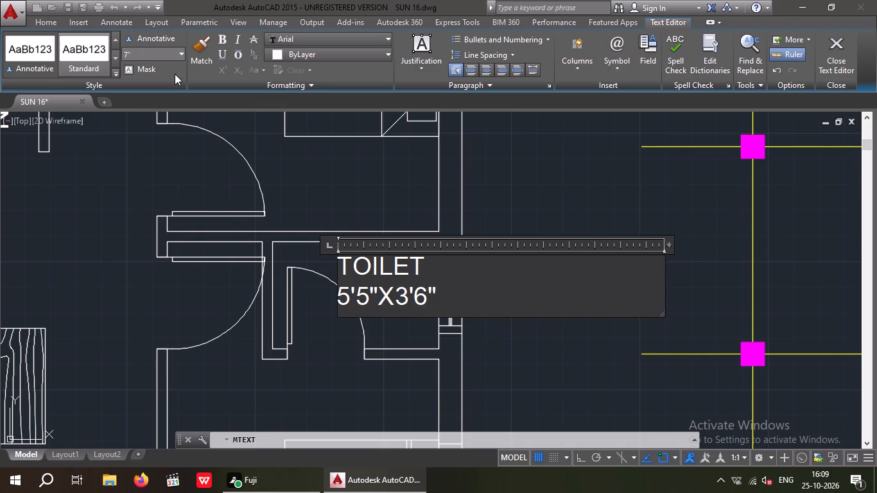
click(350, 180)
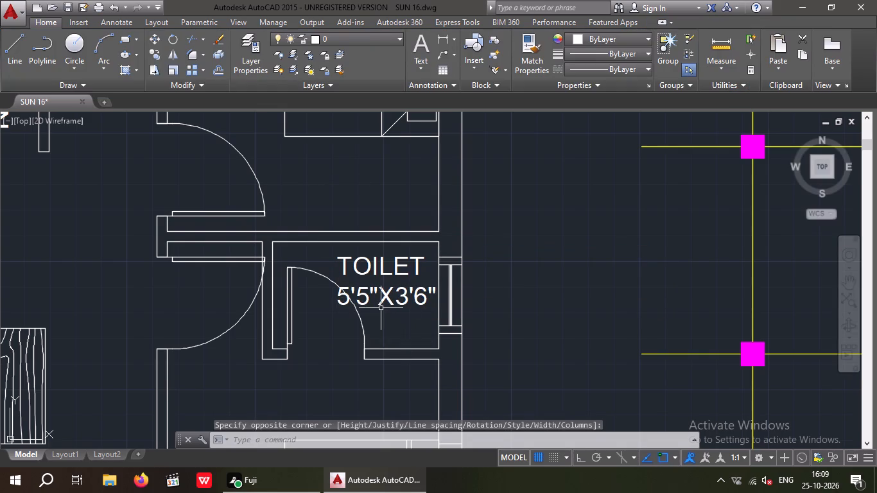
Move the 5'5"X3'6" TOILET label slightly southwest so it sits roughly centred in its room.
drag(391, 314, 387, 307)
click(383, 296)
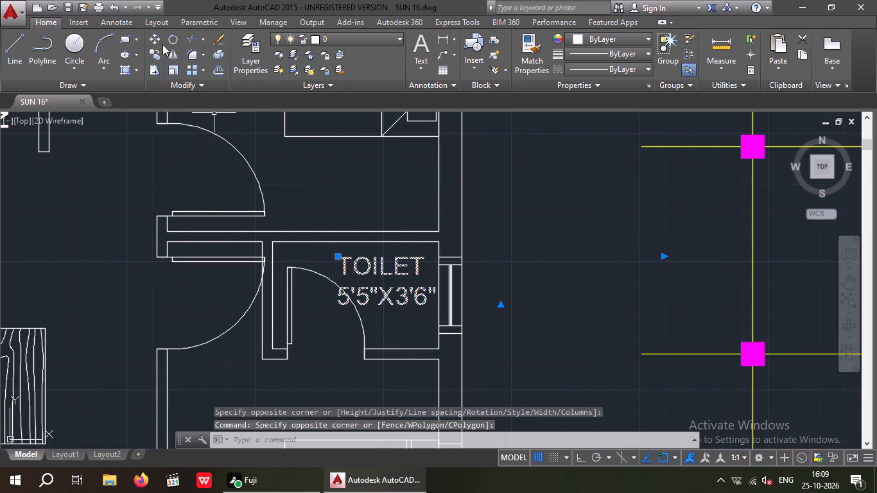
click(143, 33)
click(153, 35)
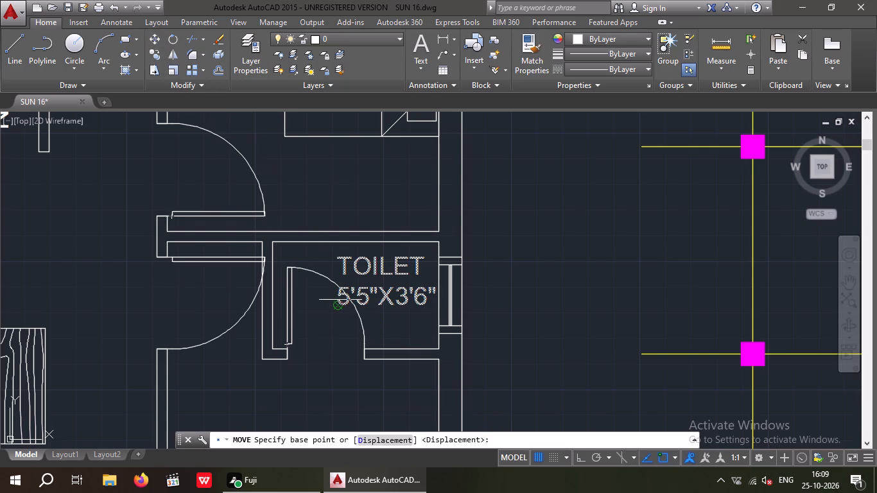
click(340, 300)
scroll(313, 329, up, 2)
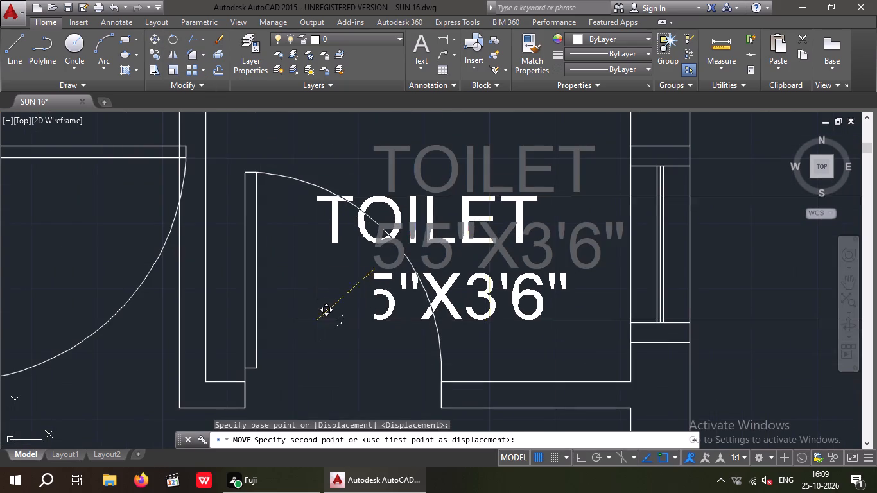
click(313, 322)
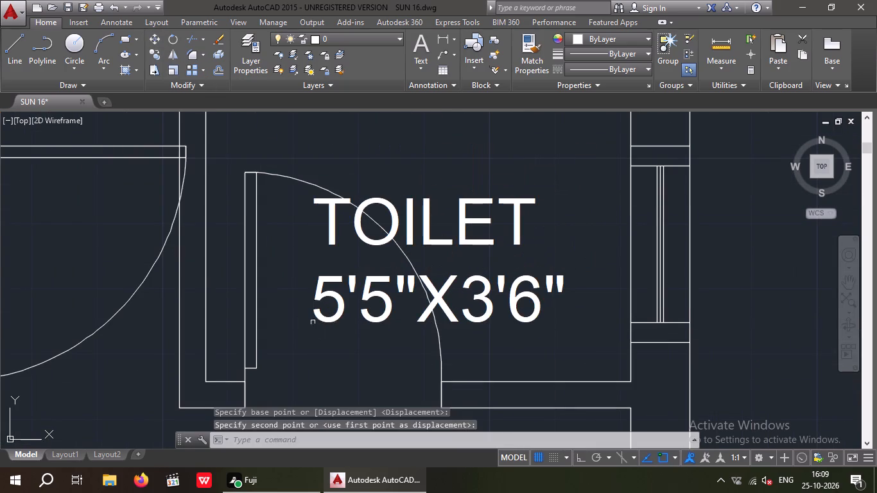
Measure the inside width of the toilet beside the kitchen with a linear dimension, without placing it.
scroll(317, 258, down, 2)
middle_drag(318, 260, 318, 309)
scroll(329, 239, down, 1)
middle_drag(326, 257, 308, 331)
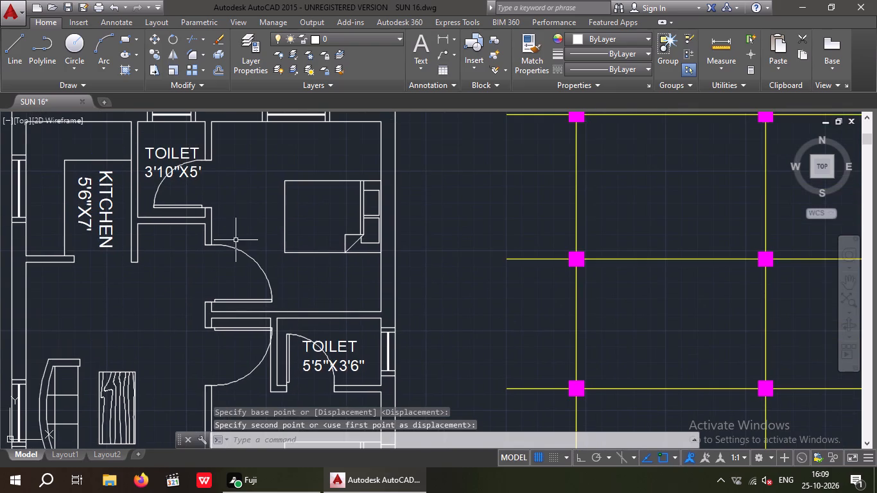
click(442, 40)
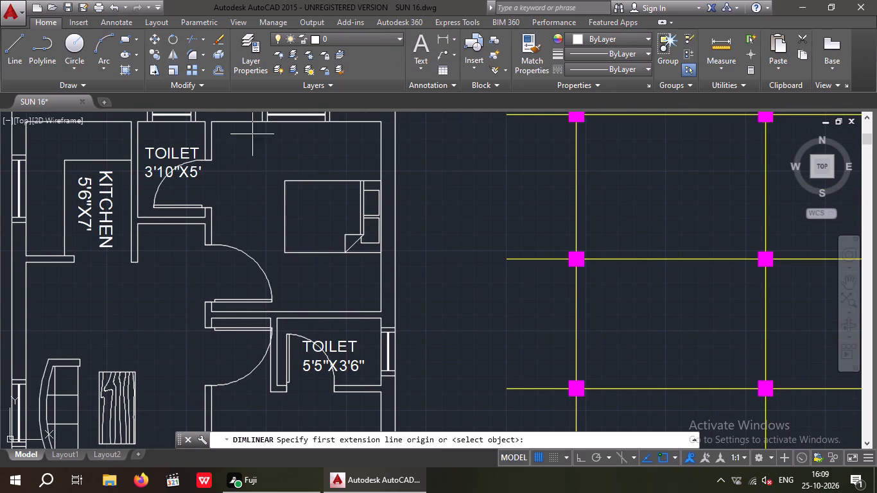
middle_drag(154, 144, 162, 189)
scroll(146, 167, up, 3)
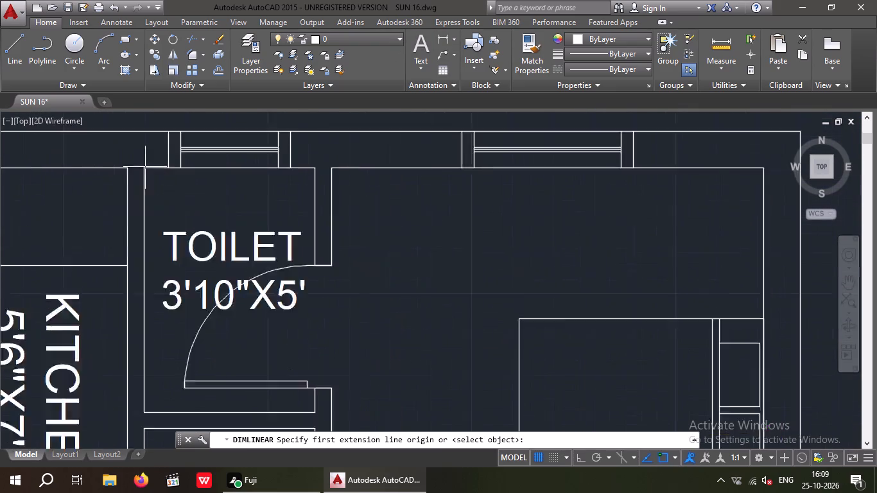
click(141, 166)
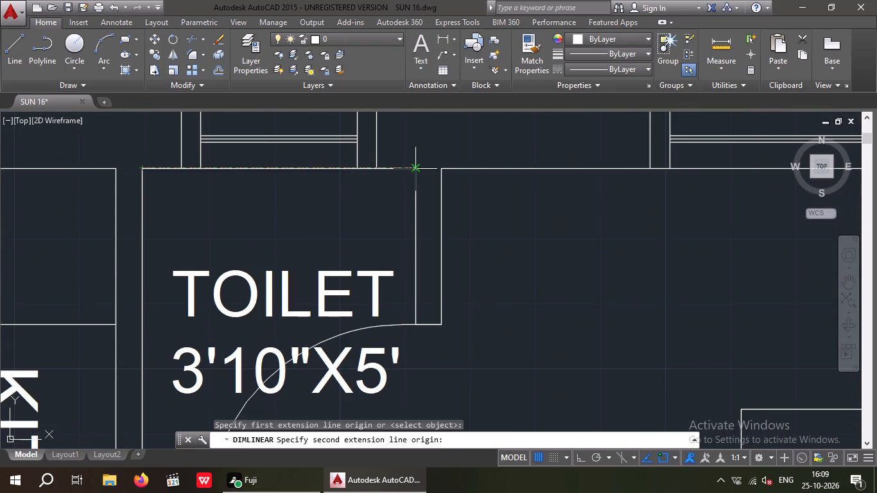
drag(414, 171, 401, 194)
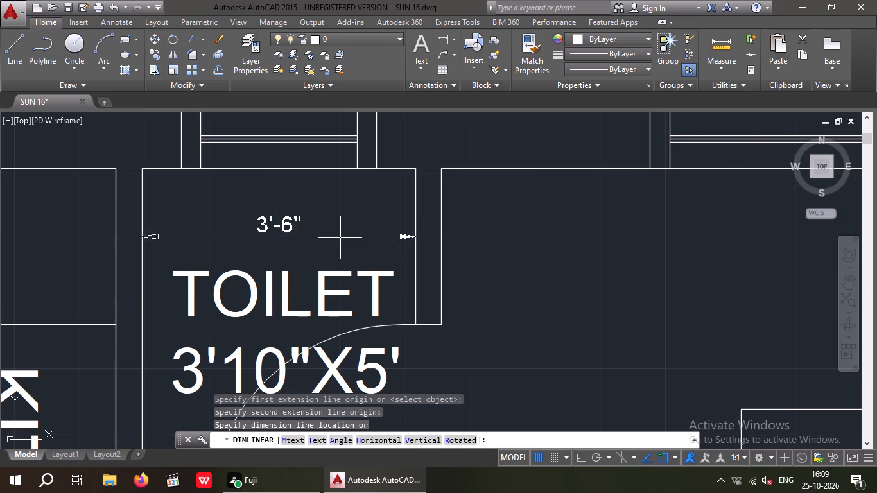
key(Escape)
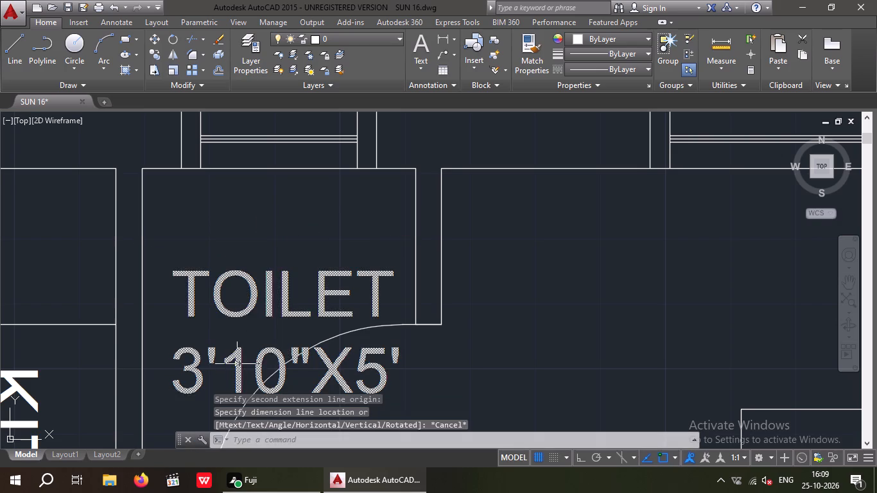
Change the size line of the TOILET label beside the kitchen to 3'6"X5'.
double_click(240, 363)
click(284, 365)
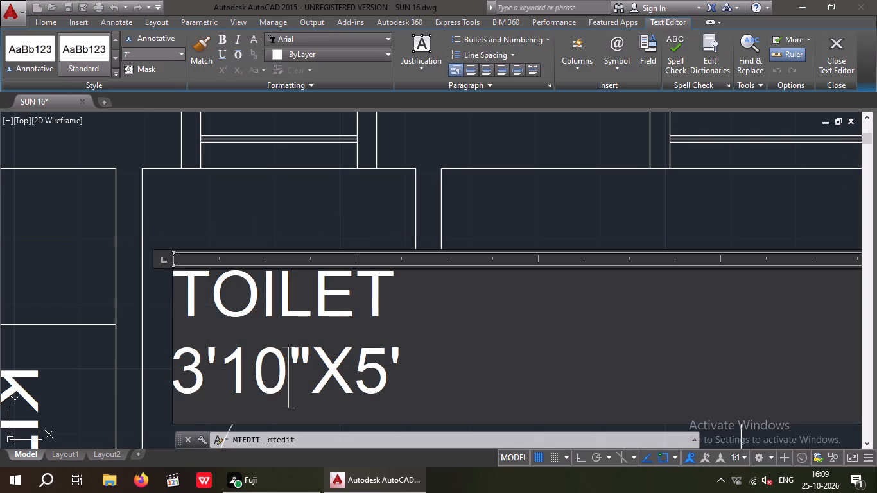
key(BackSpace)
key(BackSpace)
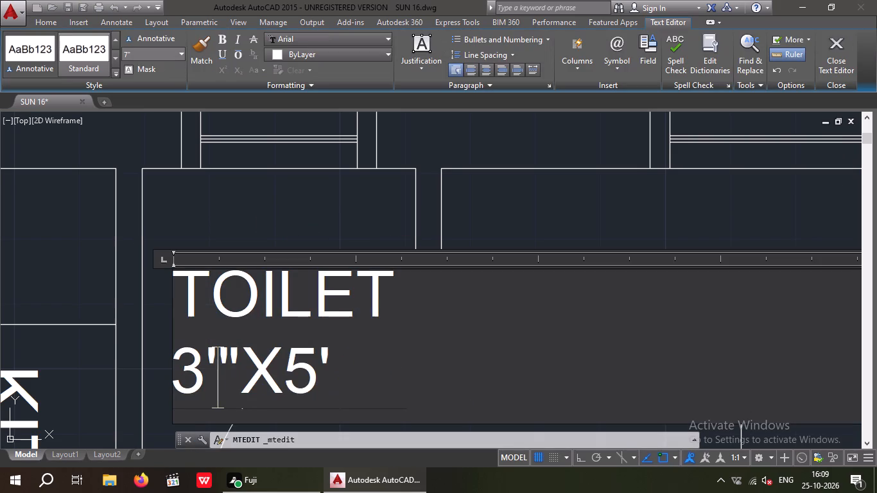
key(6)
click(543, 229)
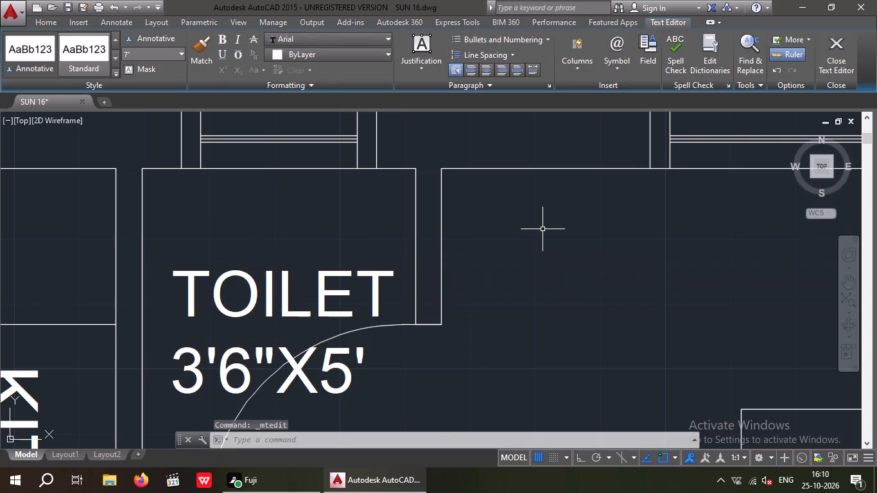
Measure the inside width of the hall along its south wall with a linear dimension, without placing it.
scroll(541, 219, down, 3)
middle_drag(537, 235, 463, 247)
middle_drag(460, 254, 427, 207)
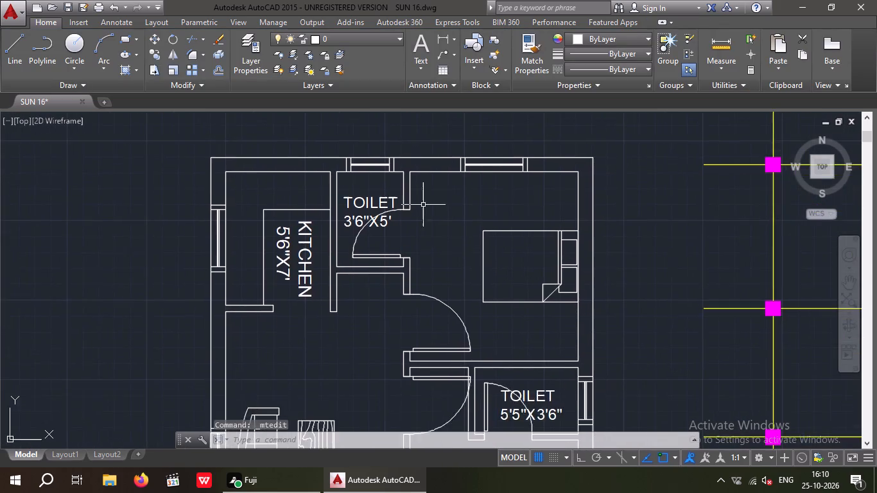
scroll(422, 214, down, 2)
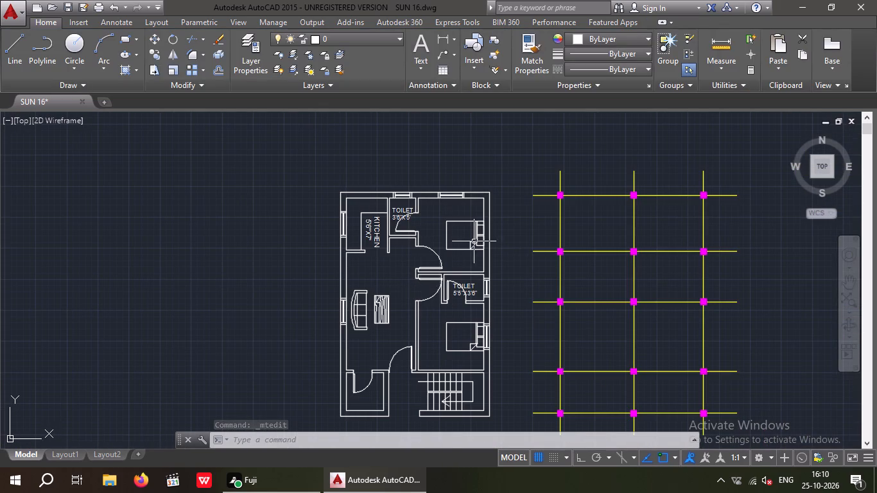
click(446, 37)
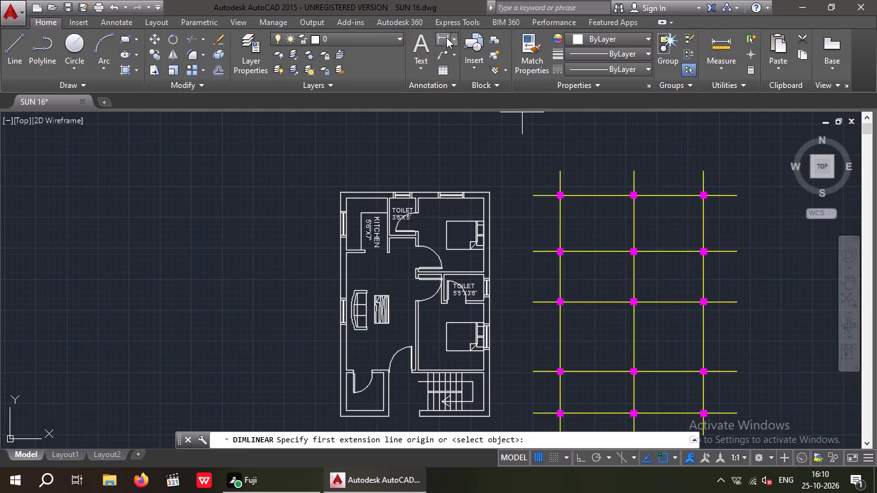
scroll(361, 391, up, 1)
scroll(359, 318, down, 1)
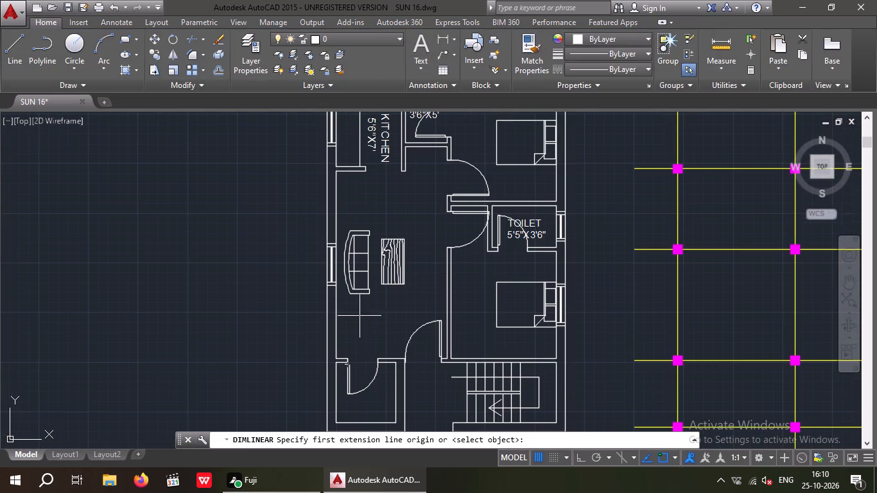
scroll(348, 386, up, 2)
scroll(356, 346, down, 2)
middle_drag(357, 339, 359, 367)
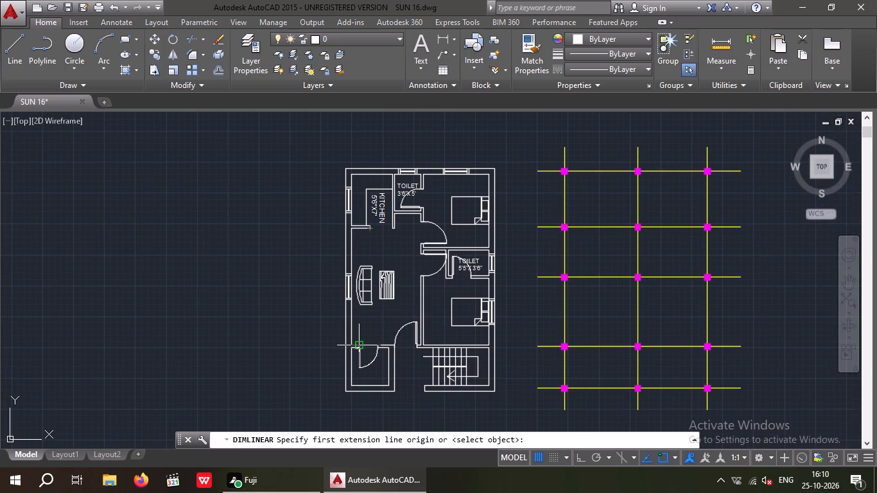
scroll(357, 342, up, 2)
drag(338, 351, 362, 351)
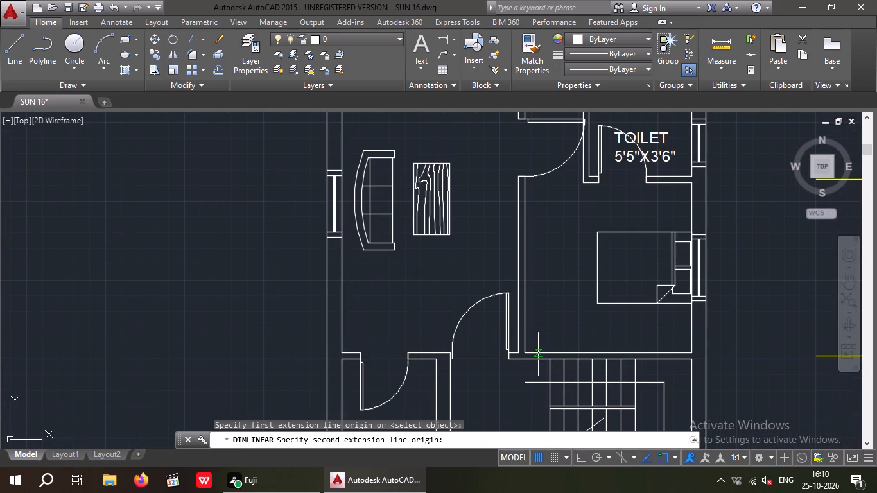
click(518, 351)
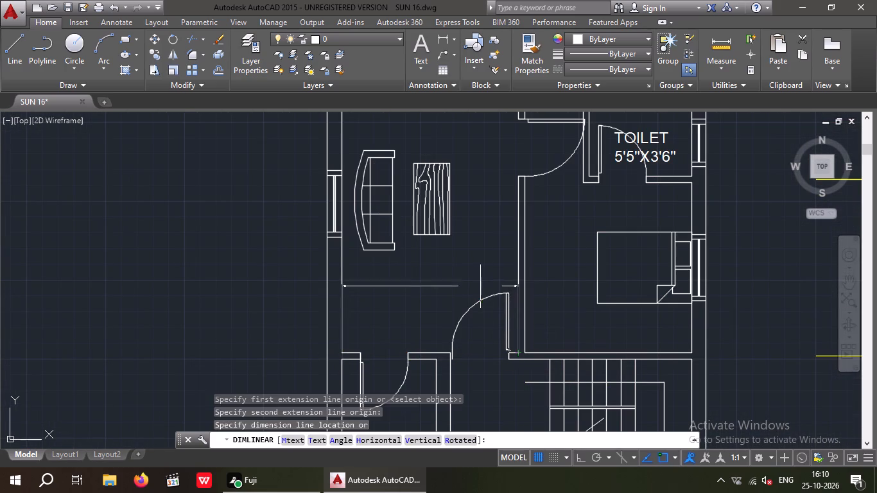
scroll(468, 288, up, 3)
scroll(463, 285, down, 4)
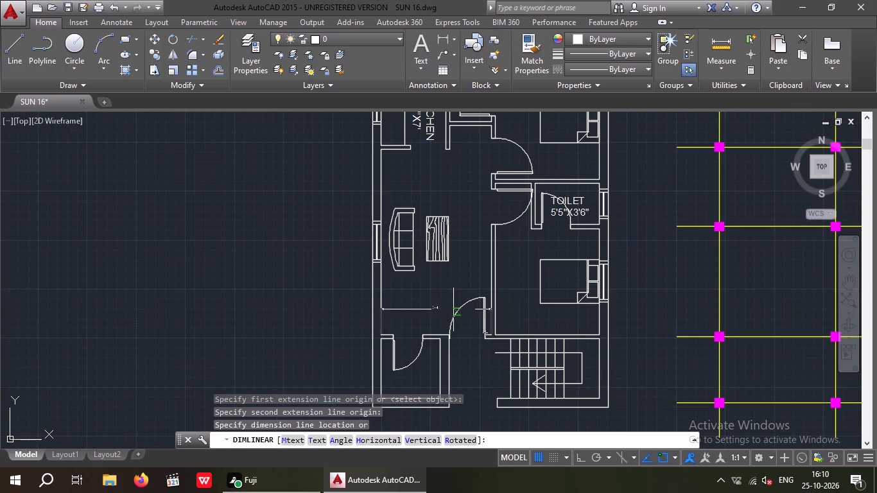
key(Escape)
Measure the hall's inside length along its west wall, from the kitchen wall to the south wall, without placing the dimension.
key(space)
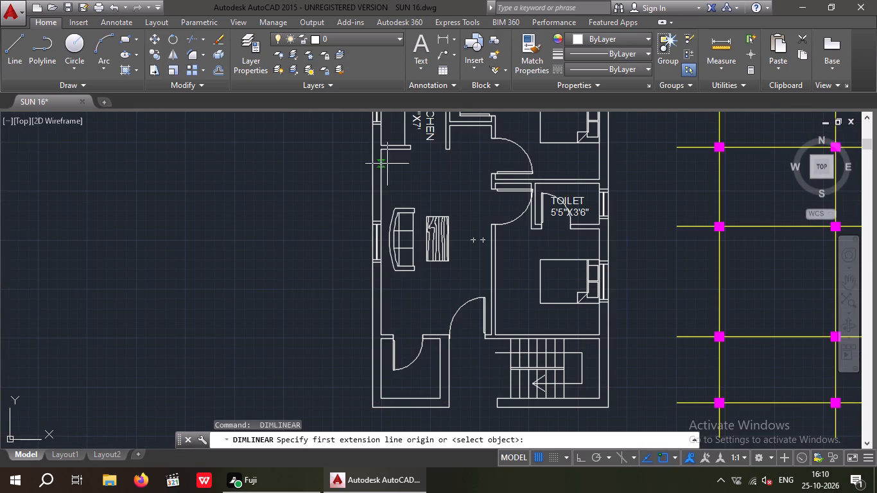
click(381, 145)
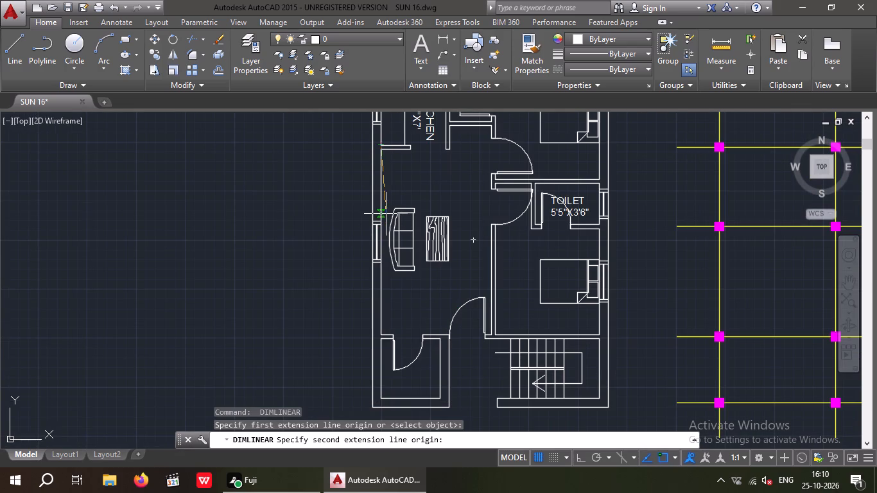
key(Escape)
key(space)
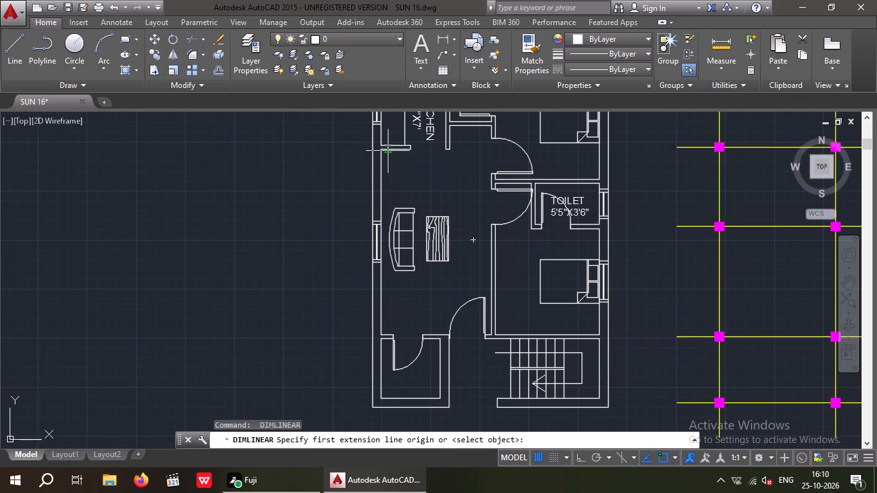
scroll(387, 148, up, 2)
click(372, 151)
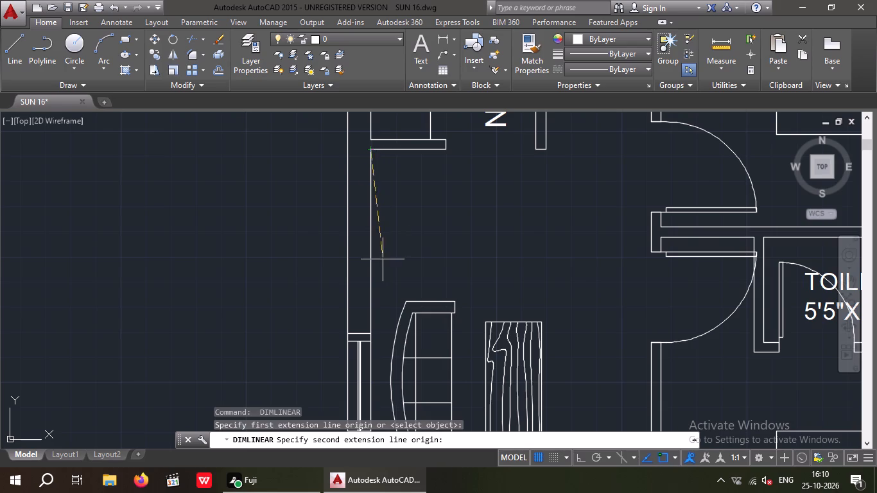
middle_drag(382, 257, 388, 189)
scroll(388, 203, down, 3)
scroll(385, 297, up, 3)
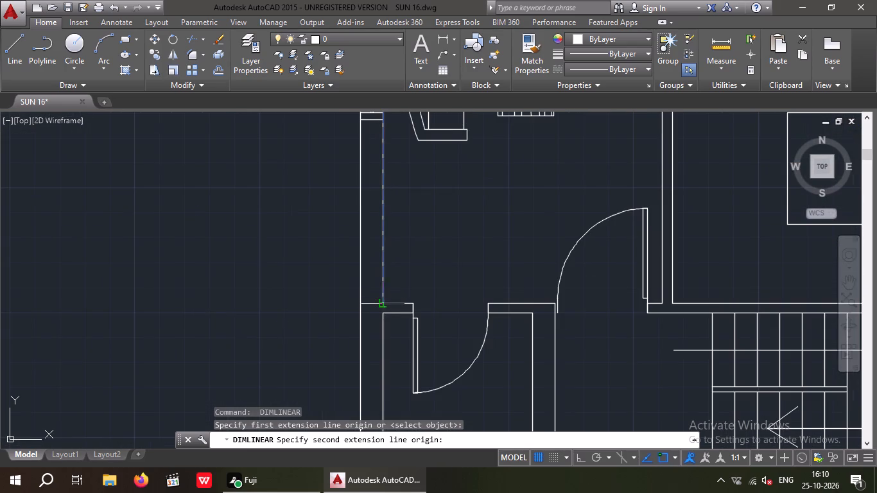
drag(385, 302, 391, 302)
middle_drag(428, 256, 395, 361)
scroll(413, 243, down, 2)
scroll(421, 176, up, 3)
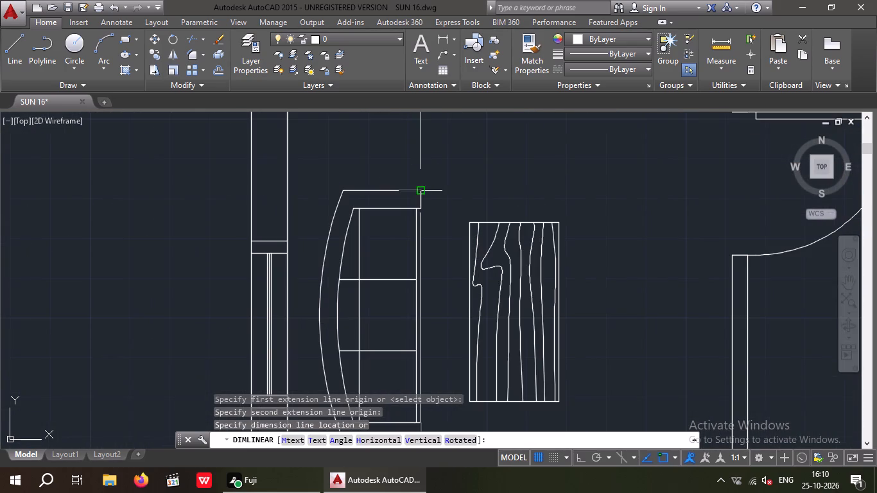
scroll(420, 238, up, 2)
scroll(419, 230, down, 2)
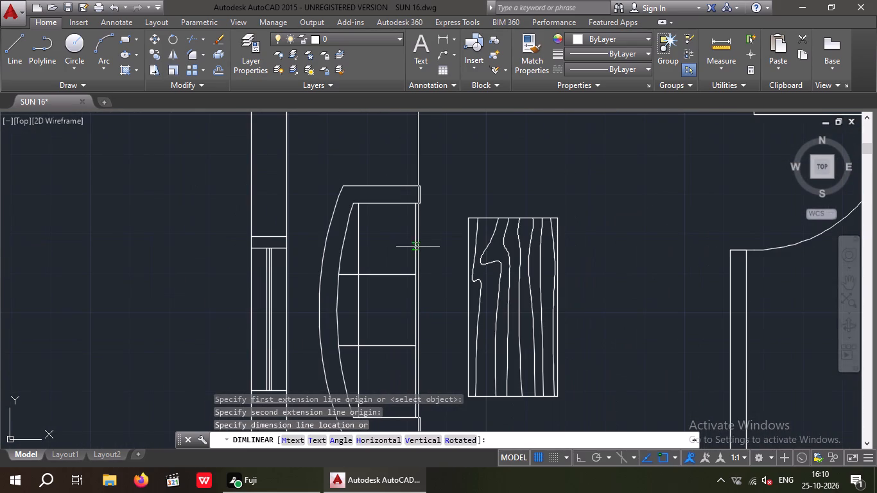
key(Escape)
scroll(417, 245, down, 3)
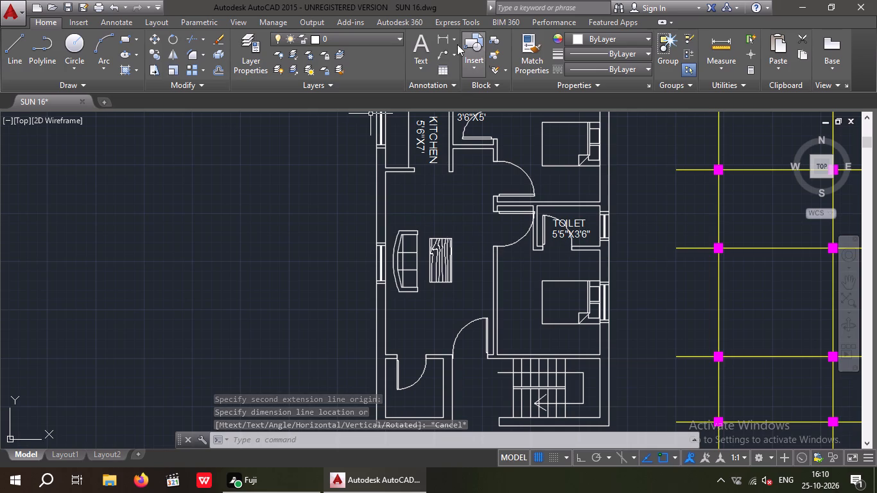
Add an 8"-high multiline text in the hall above the sofa reading HALL & DINNING, with 9'4"X15'9" on the second line.
click(422, 45)
click(397, 199)
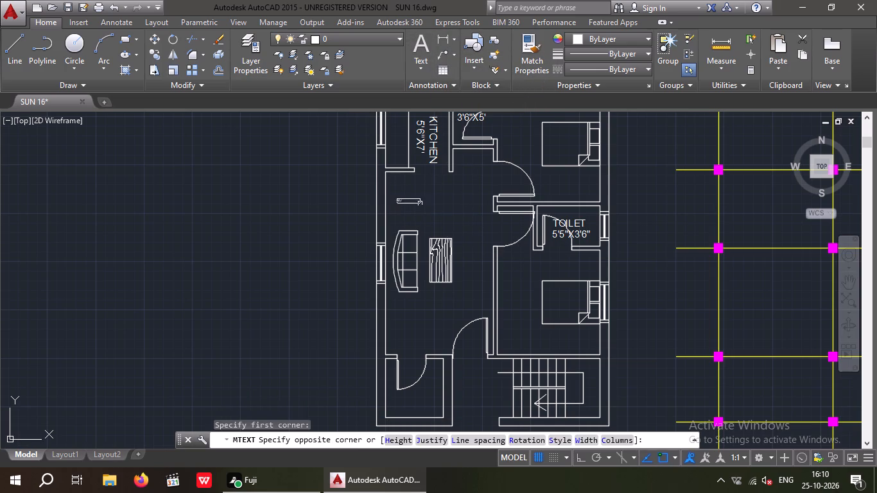
click(709, 227)
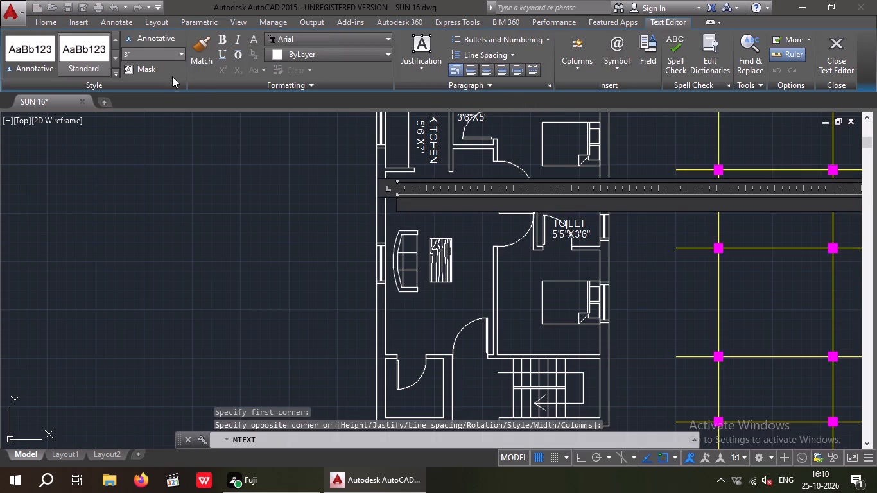
click(140, 55)
key(BackSpace)
key(8)
key(shift+quotedbl)
key(Return)
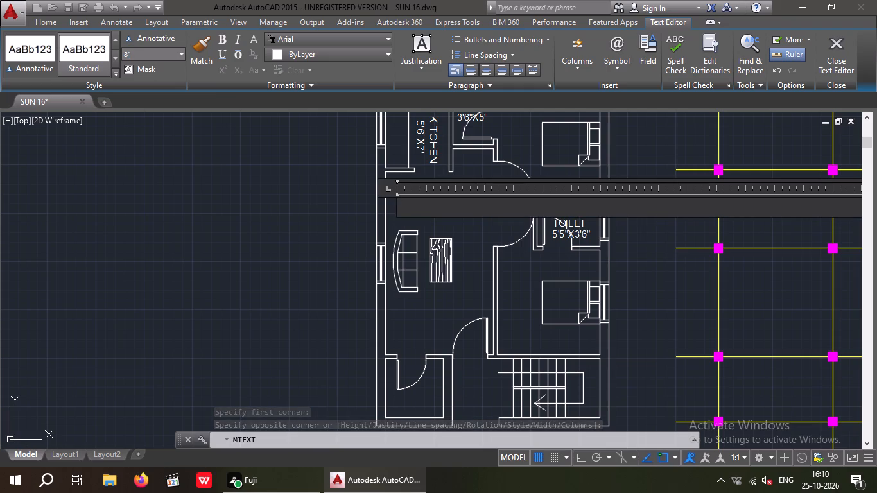
text(HALL)
key(space)
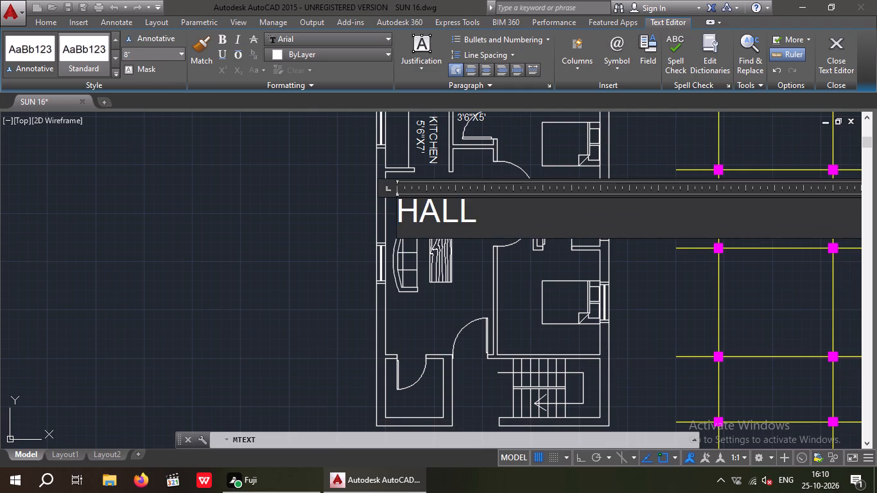
text(&)
key(space)
text(DI)
text(NNING)
key(Return)
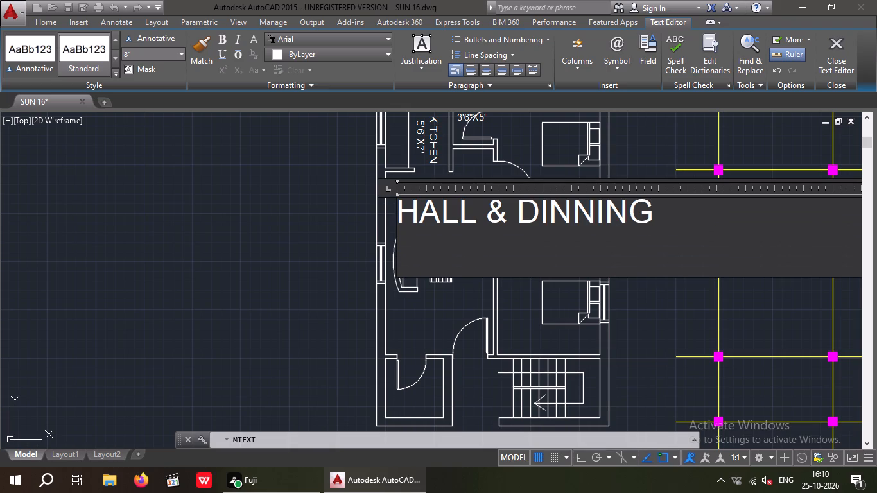
text(9'4")
text(X15'9")
Indent the 9'4"X15'9" line of the hall label with five spaces so it centres under HALL & DINNING, and finish the text.
key(Left)
key(Left)
key(Left)
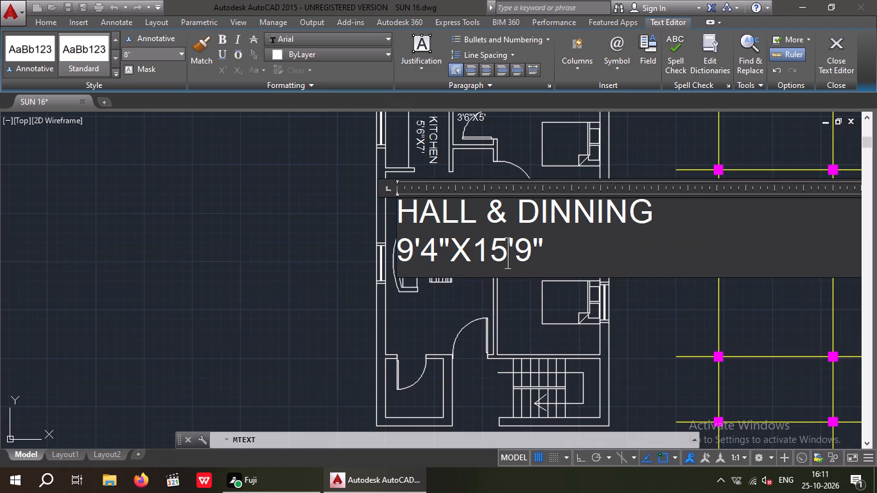
key(Left)
key(Left)
key(Left)
key(Left)
key(Left)
key(Left)
key(Left)
key(space)
key(space)
key(space)
key(space)
key(space)
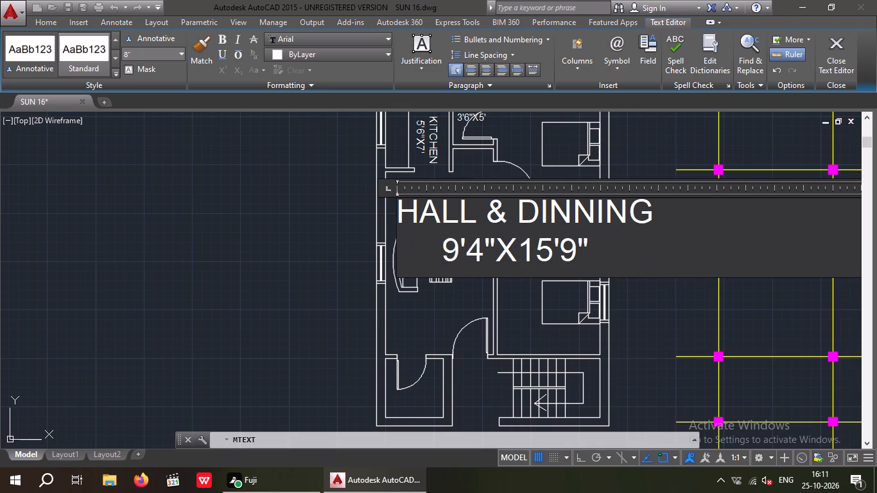
key(space)
key(BackSpace)
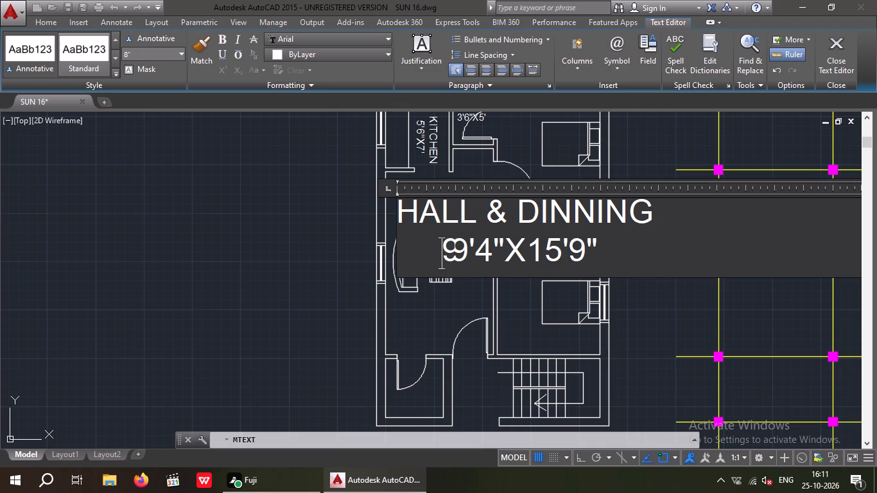
drag(116, 186, 114, 193)
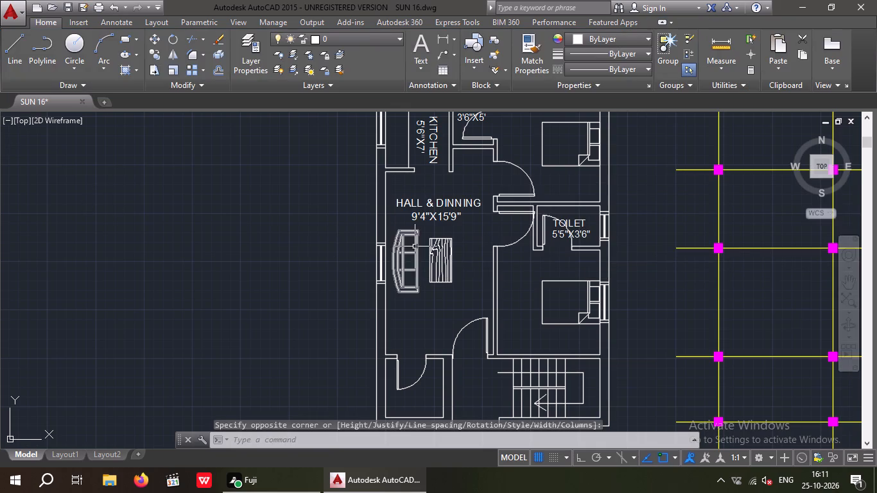
Measure the north bedroom's inside width along its north wall with a linear dimension, without placing it.
scroll(398, 215, down, 1)
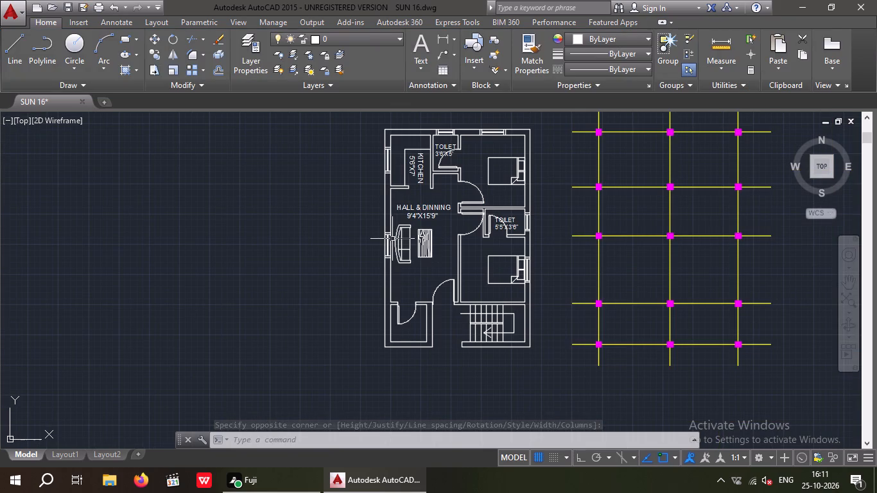
click(438, 41)
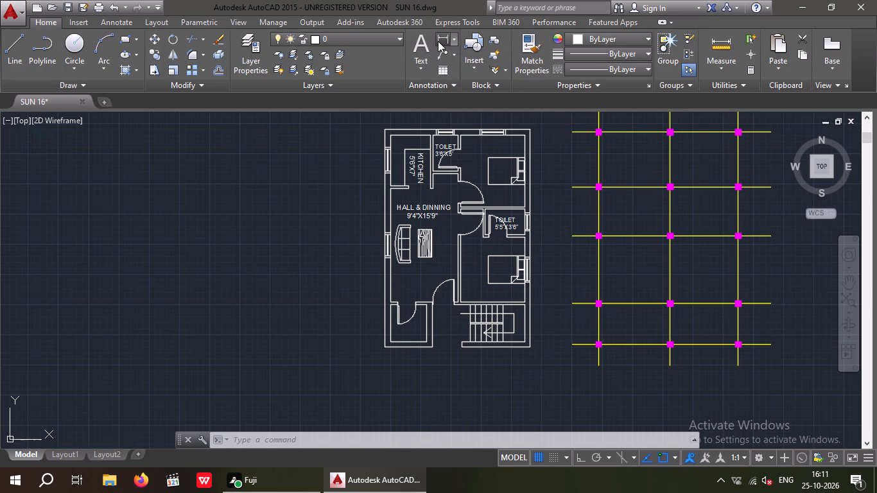
scroll(448, 142, up, 3)
middle_drag(546, 186, 405, 318)
scroll(438, 300, down, 1)
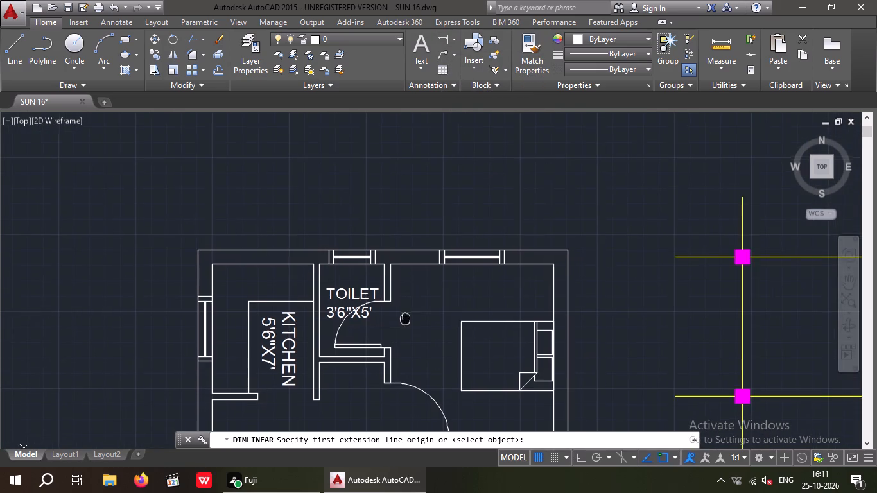
click(390, 262)
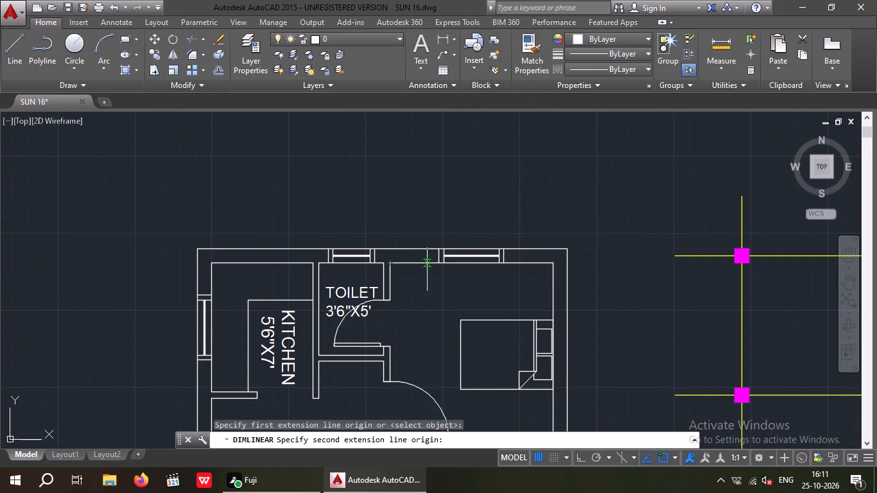
drag(553, 263, 548, 271)
scroll(508, 293, up, 2)
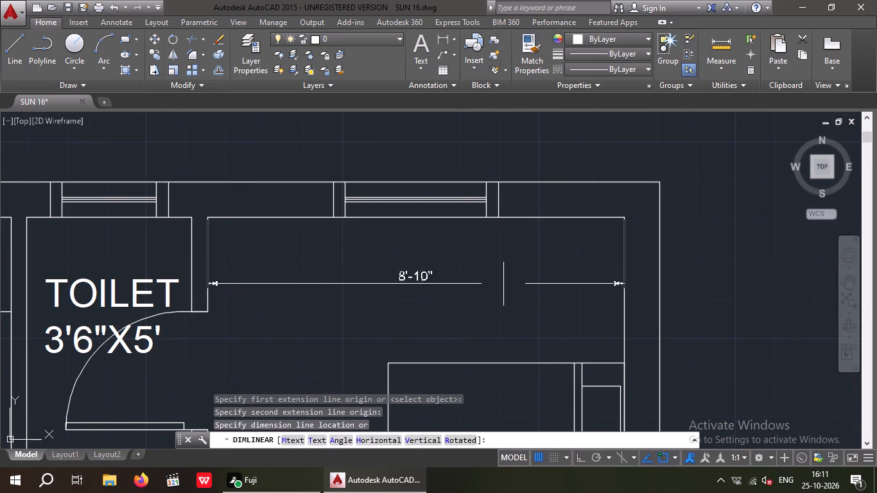
key(space)
scroll(479, 262, down, 4)
Measure the north bedroom's inside length along its east wall with a linear dimension, without placing it.
key(space)
scroll(487, 258, up, 1)
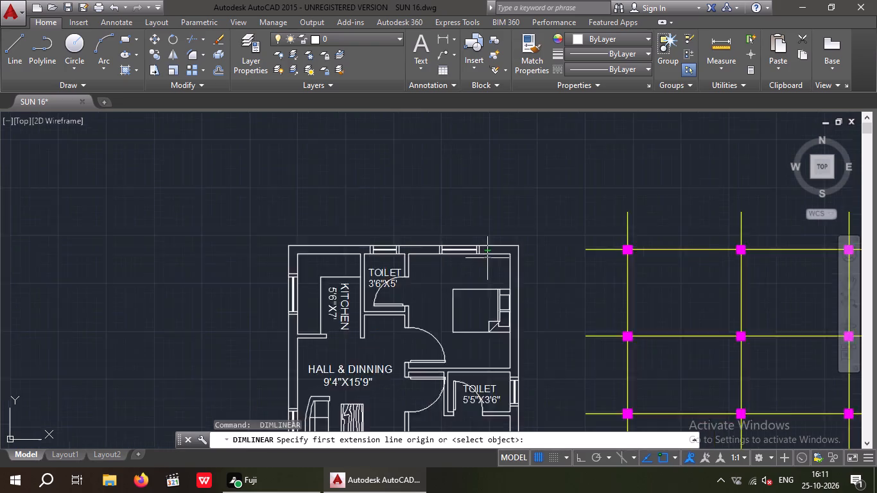
scroll(487, 258, up, 2)
click(548, 247)
middle_drag(533, 264, 513, 194)
scroll(505, 207, down, 3)
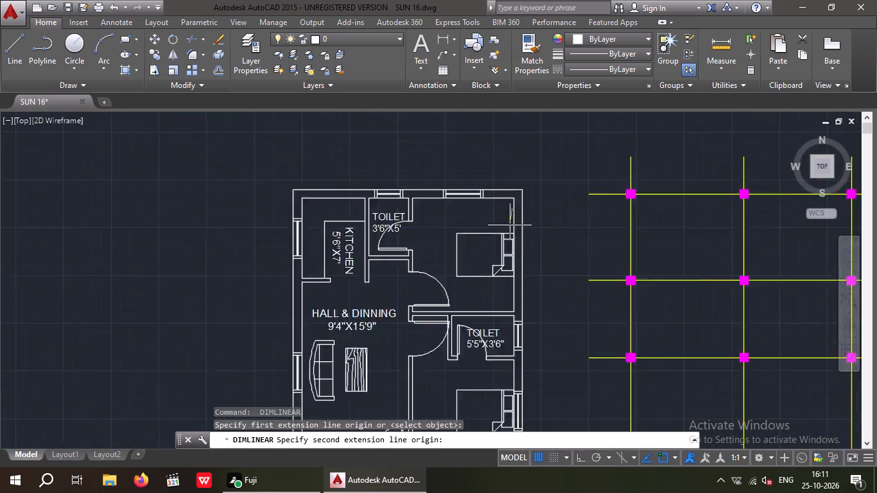
scroll(513, 293, up, 3)
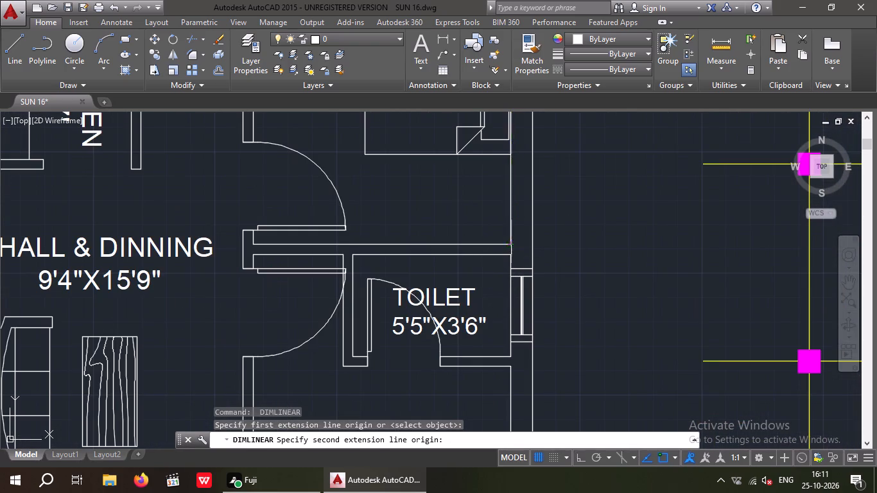
click(510, 245)
middle_drag(499, 217, 490, 344)
scroll(458, 233, down, 2)
scroll(448, 245, up, 4)
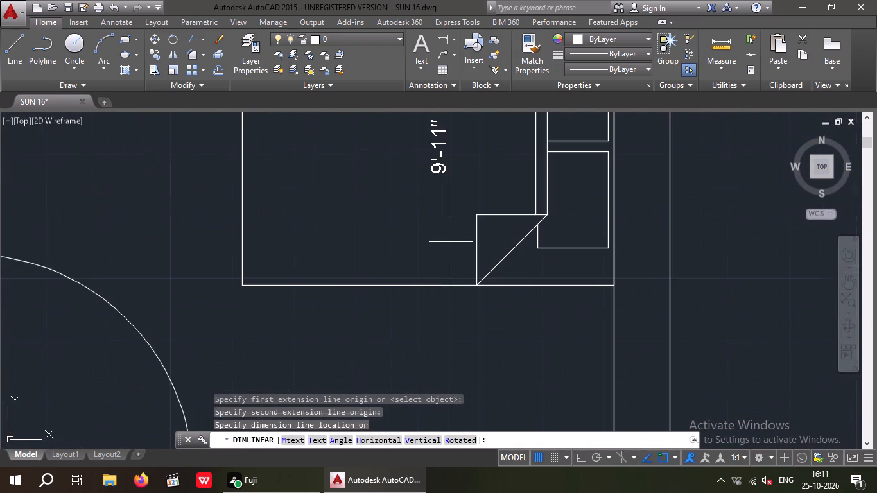
scroll(451, 241, down, 3)
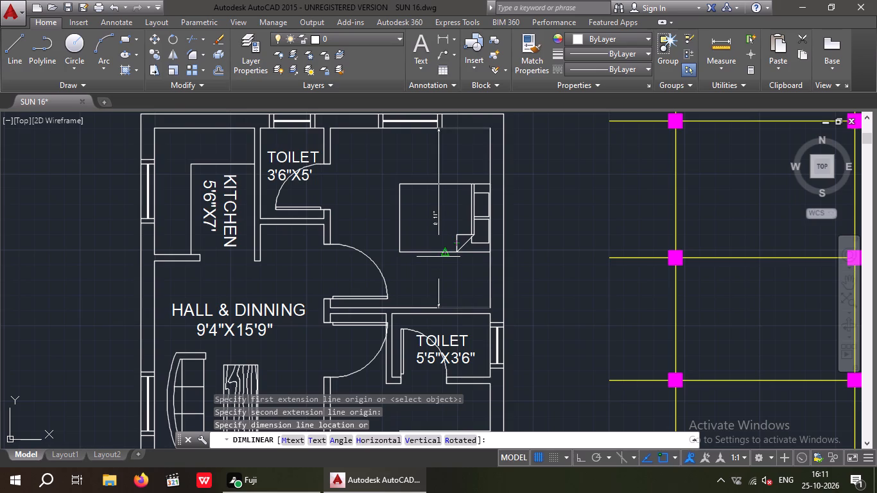
key(Escape)
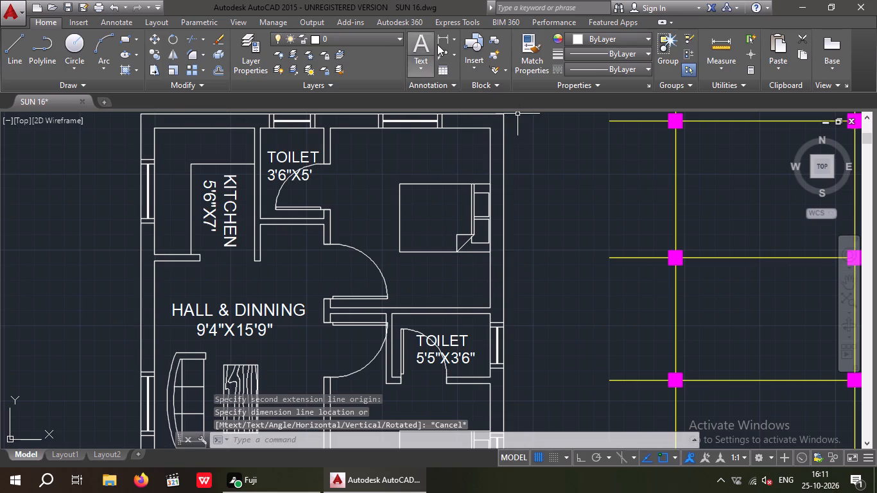
Add an 8"-high multiline text in the north bedroom above the bed reading BEDROOM, with 8'10"X9'11" on the second line.
click(419, 48)
drag(349, 150, 360, 169)
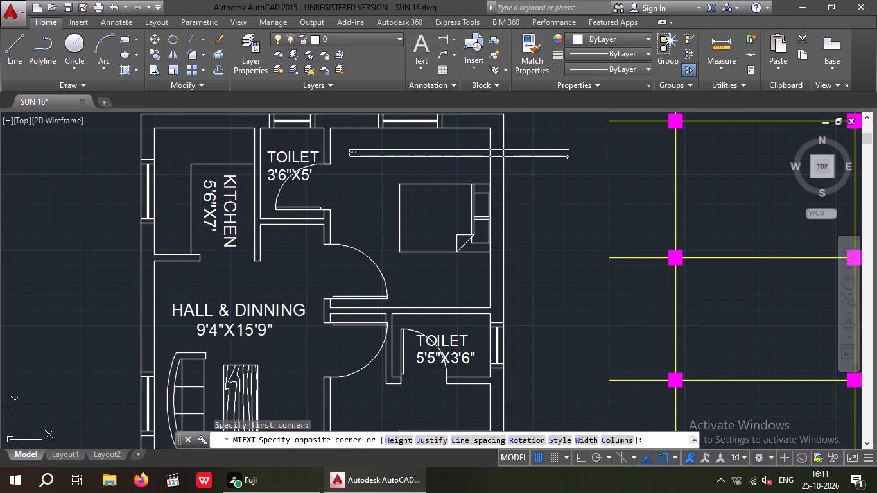
click(660, 184)
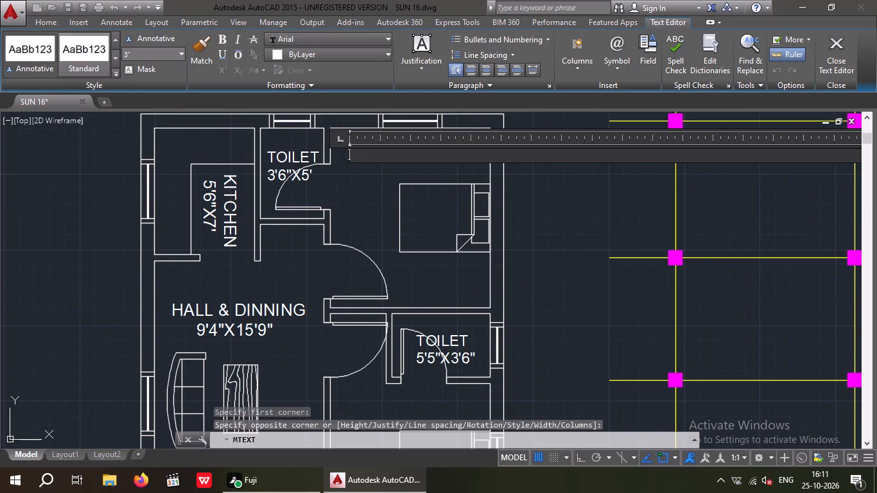
click(135, 56)
text(89)
key(BackSpace)
key(shift+quotedbl)
key(Return)
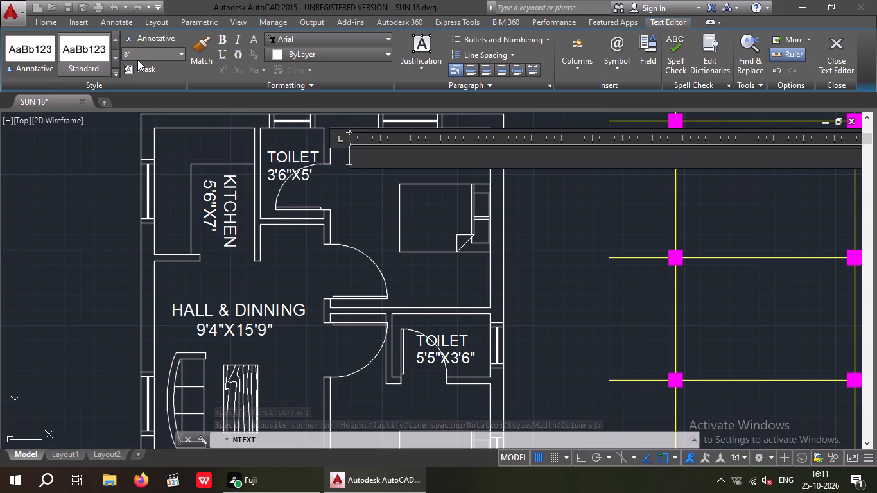
text(BEDROO)
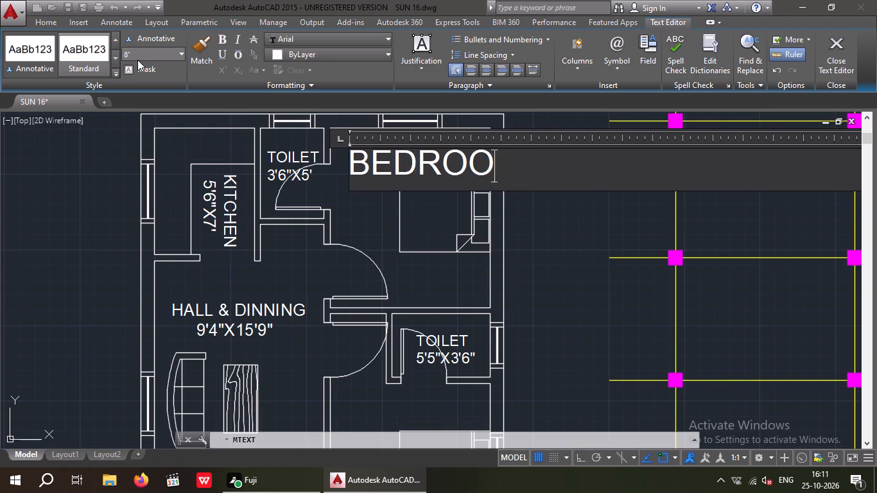
key(m)
key(Return)
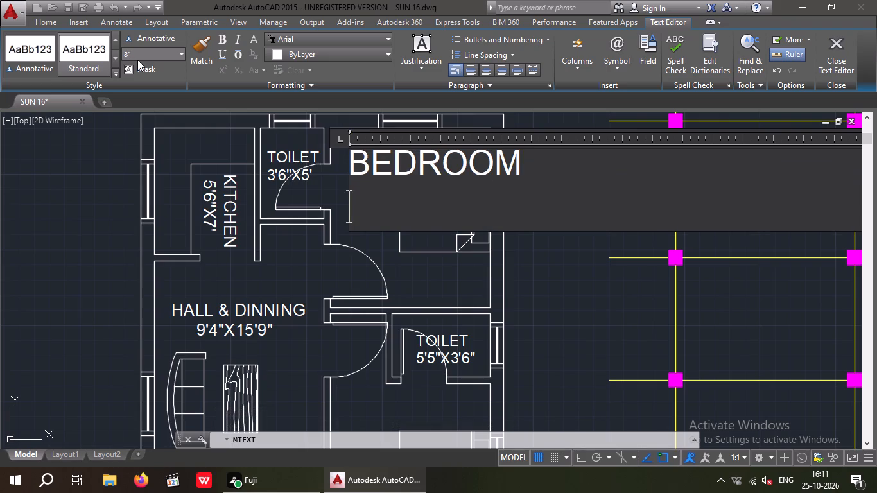
text(8'10")
key(x)
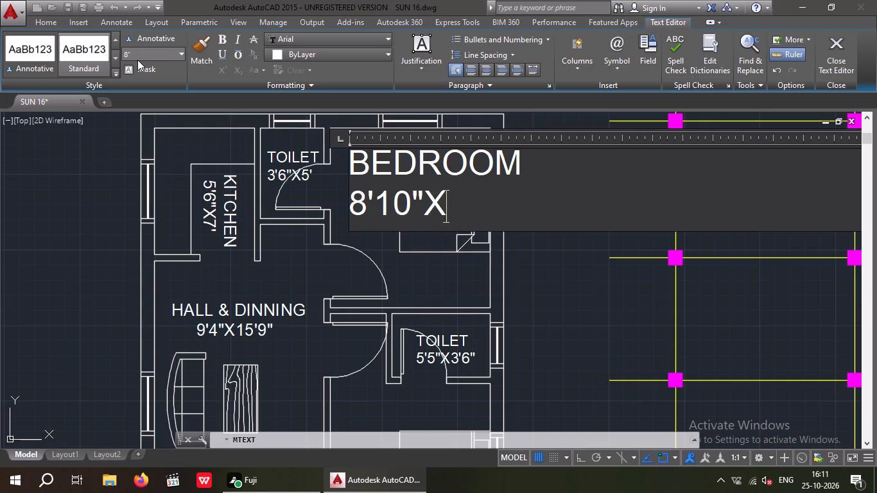
text(9'11")
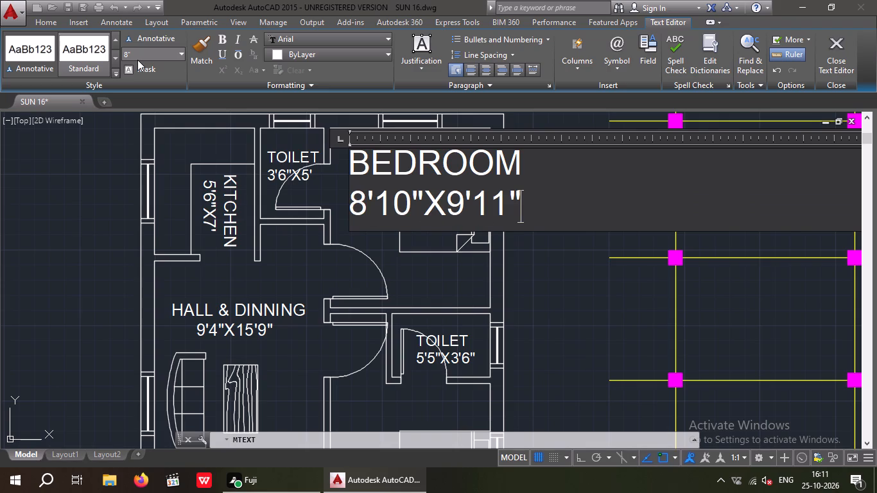
click(573, 277)
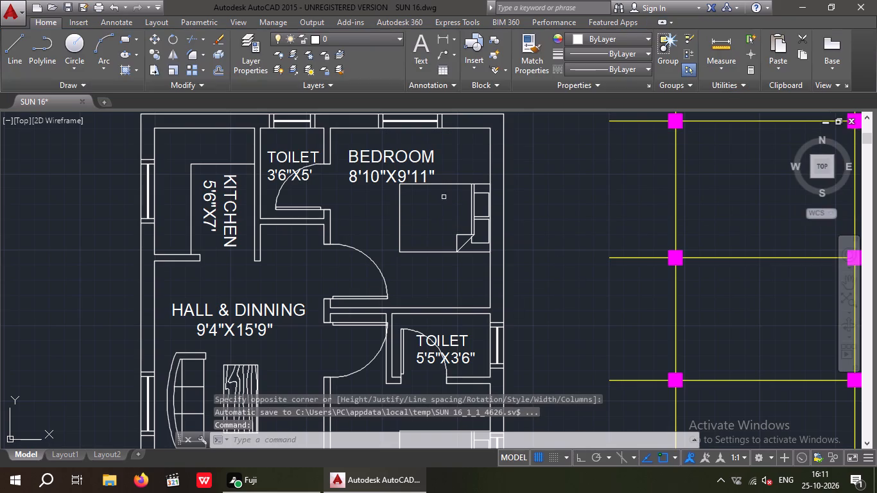
Rotate the BEDROOM label 270° about its upper-left corner with Ortho on, so it reads vertically downward.
click(422, 160)
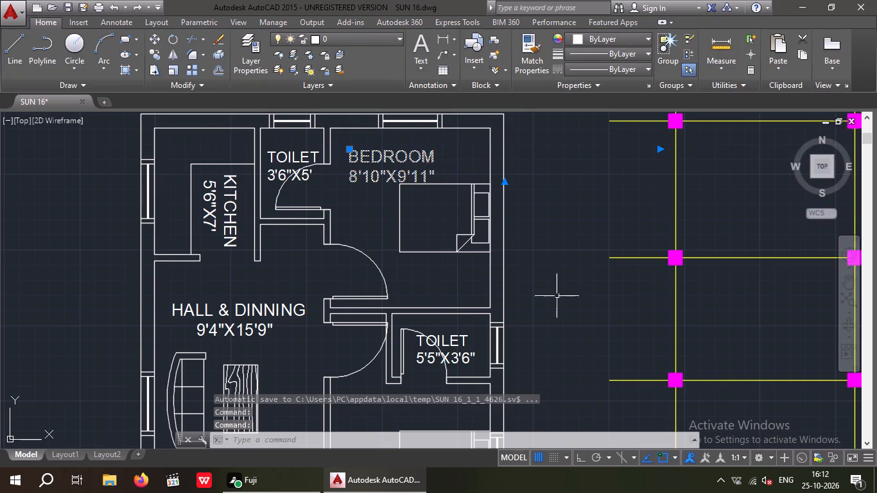
click(579, 460)
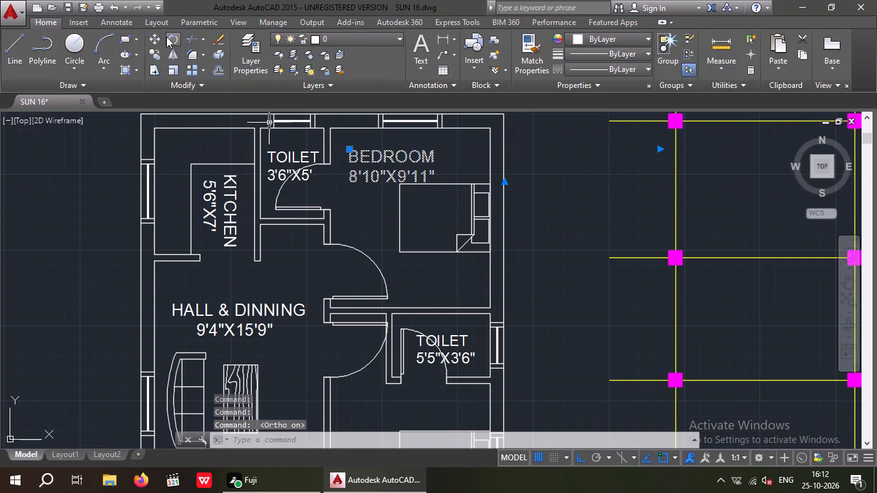
click(171, 37)
drag(436, 147, 436, 159)
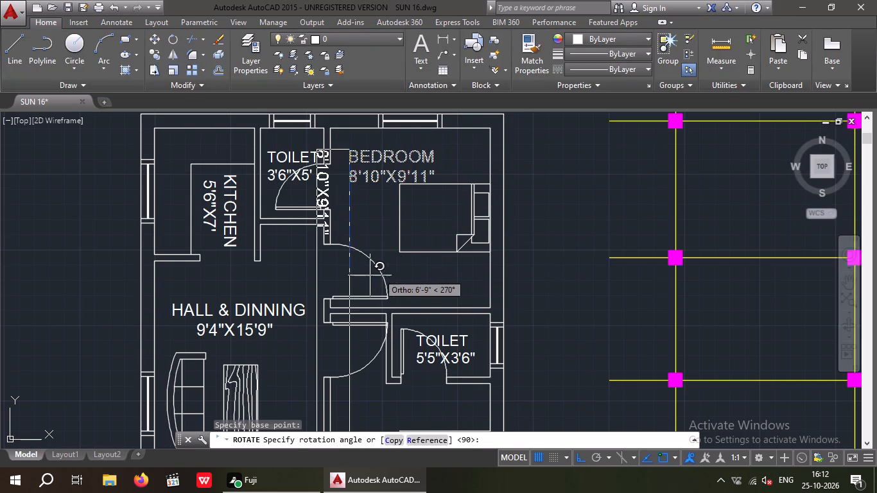
click(341, 347)
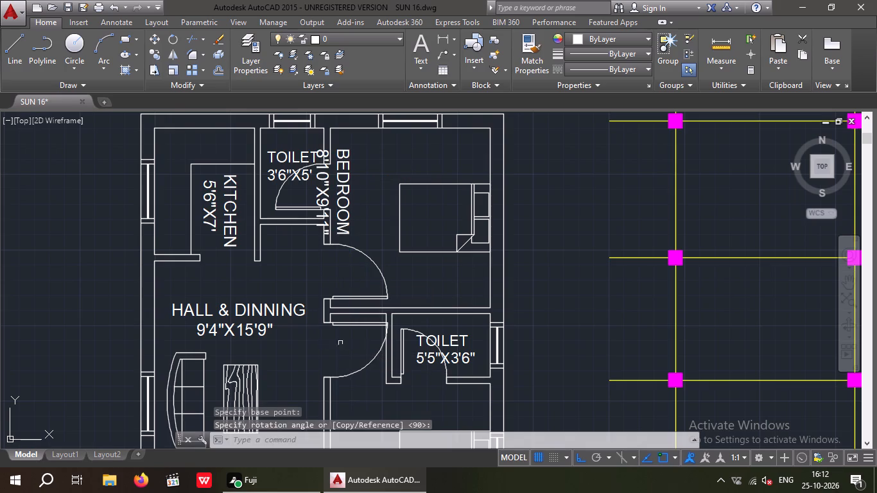
Move the rotated BEDROOM label into the north bedroom, between the toilet wall and the bed, with Ortho off.
drag(369, 203, 351, 217)
click(342, 222)
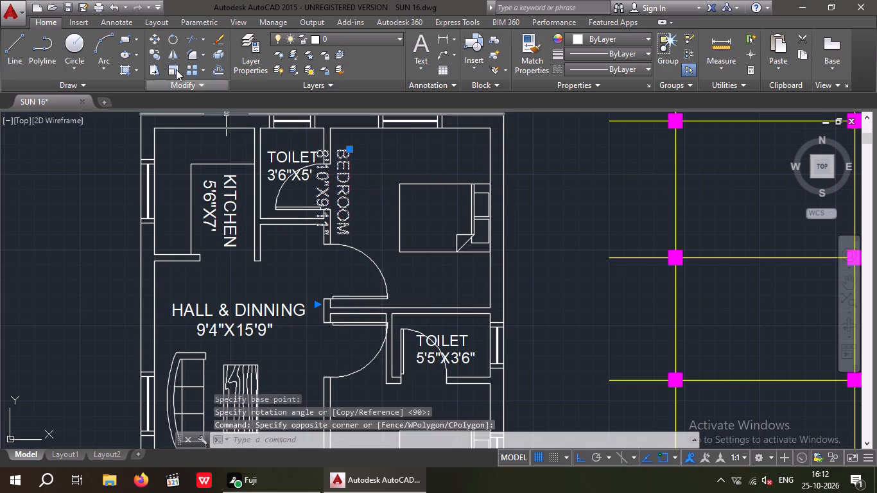
click(156, 39)
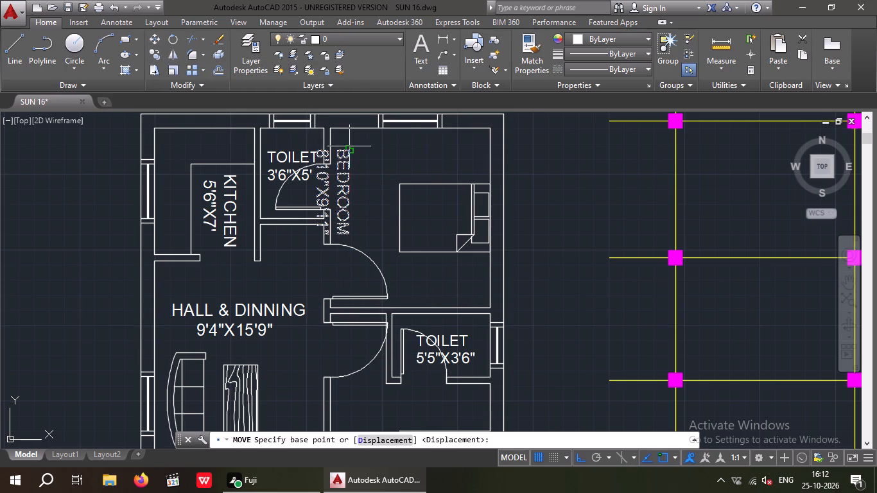
click(349, 148)
scroll(396, 194, up, 2)
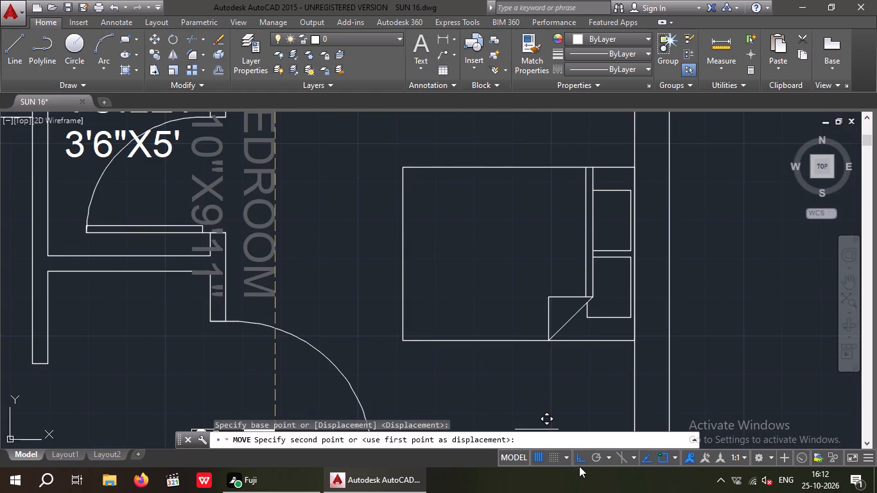
click(581, 463)
middle_drag(444, 241, 435, 292)
scroll(427, 207, down, 2)
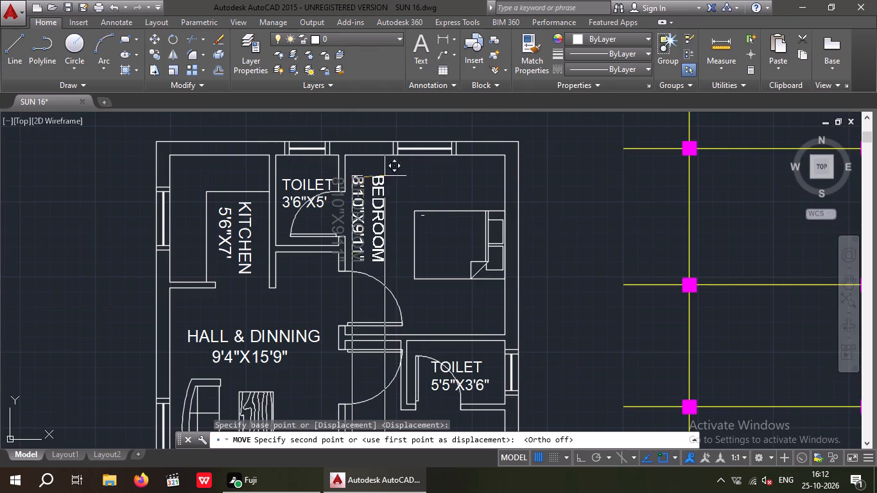
scroll(396, 189, up, 1)
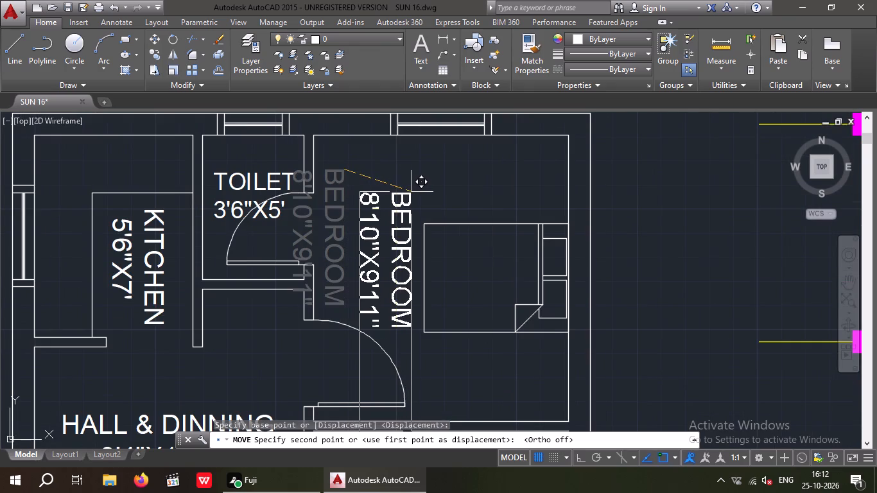
click(412, 192)
scroll(418, 177, down, 2)
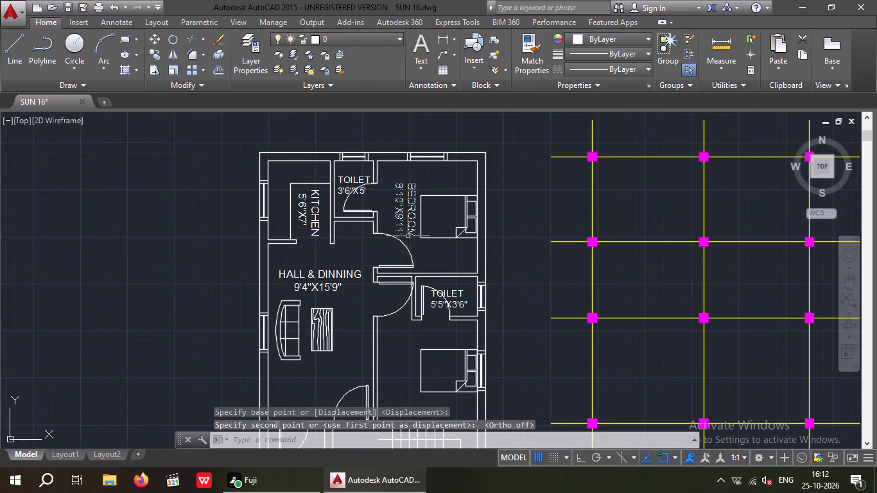
Copy the vertical BEDROOM label from the north bedroom into the south bedroom, between the hall wall and the bed.
scroll(430, 268, down, 2)
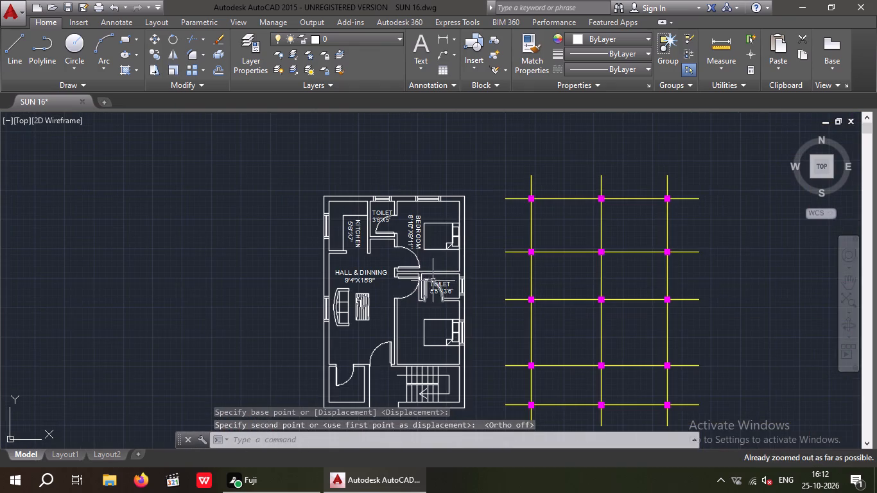
middle_drag(433, 279, 442, 237)
scroll(431, 173, up, 3)
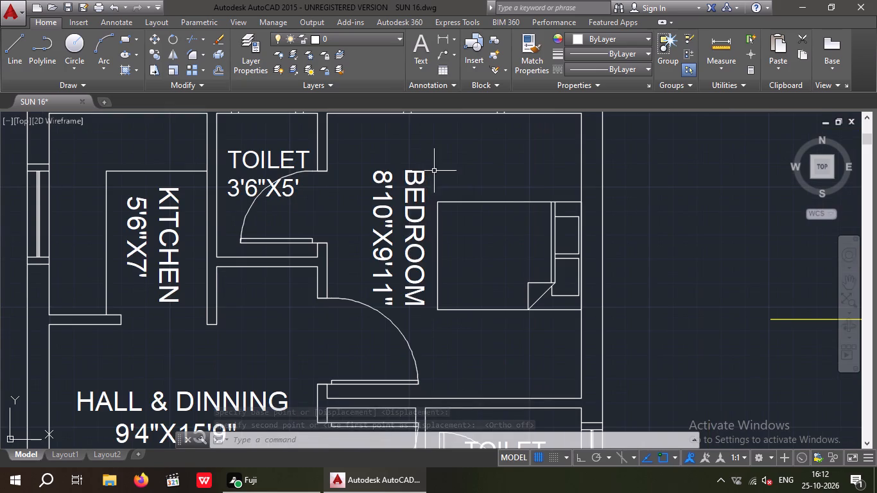
drag(433, 167, 400, 190)
click(398, 191)
click(155, 53)
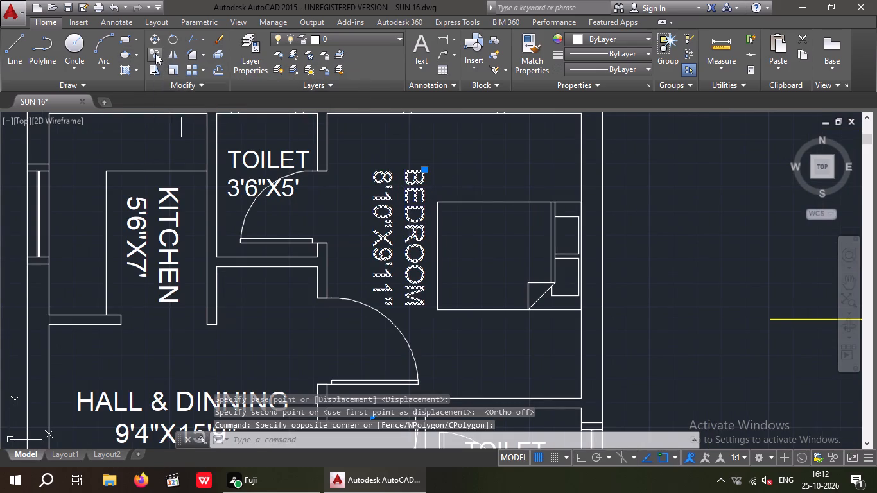
click(415, 169)
scroll(415, 174, down, 3)
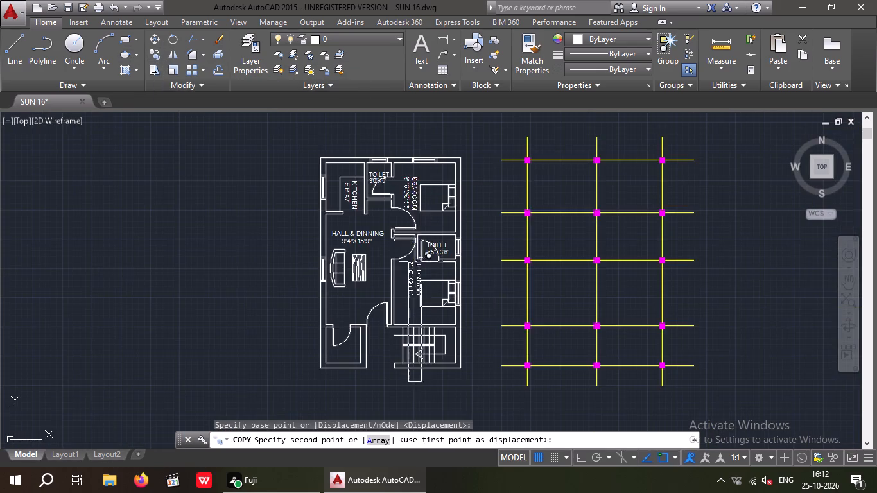
scroll(414, 272, up, 4)
click(410, 271)
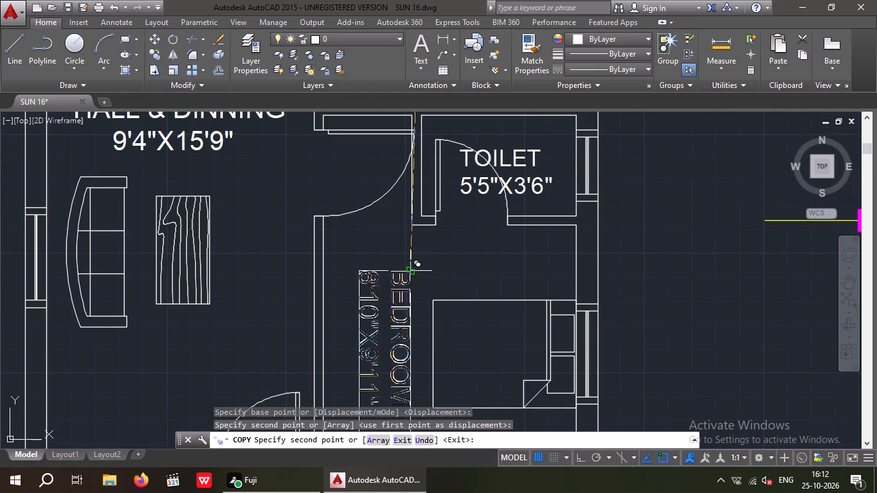
scroll(408, 241, down, 1)
key(Escape)
key(Escape)
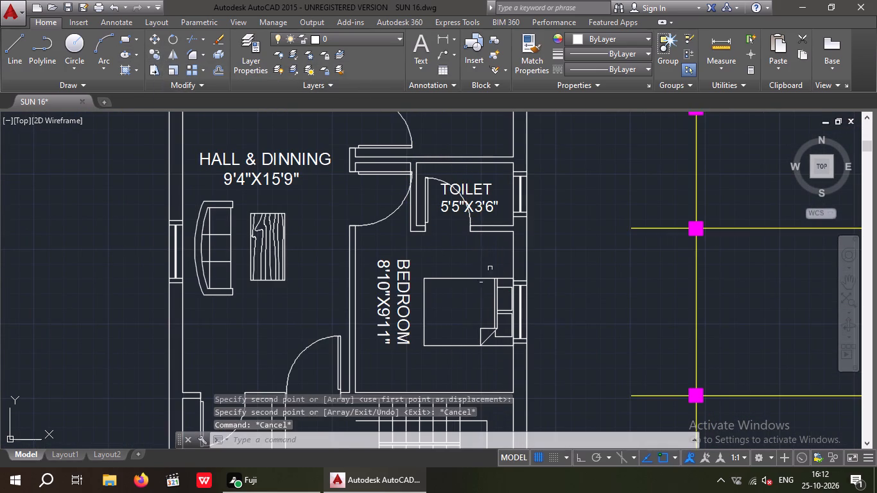
Measure the south bedroom's inside width along its south wall with a linear dimension, without placing it.
click(447, 40)
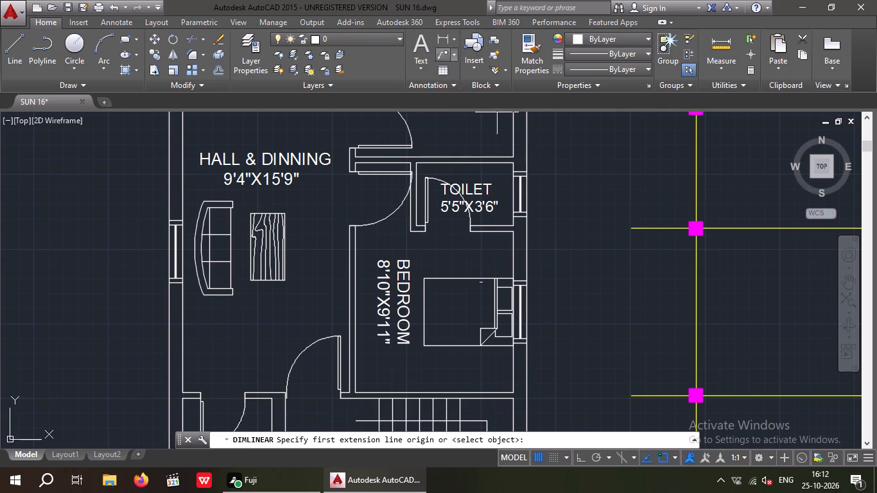
scroll(357, 396, up, 2)
middle_drag(376, 374, 376, 372)
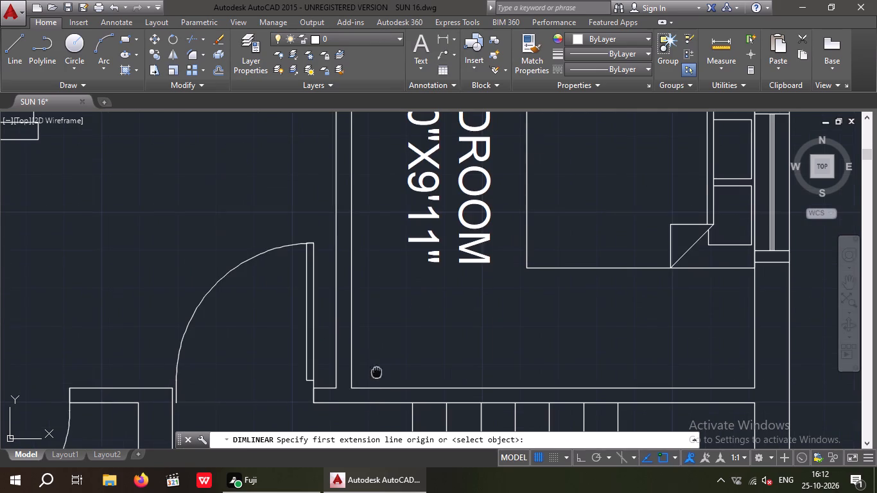
middle_drag(376, 372, 318, 318)
drag(292, 329, 366, 334)
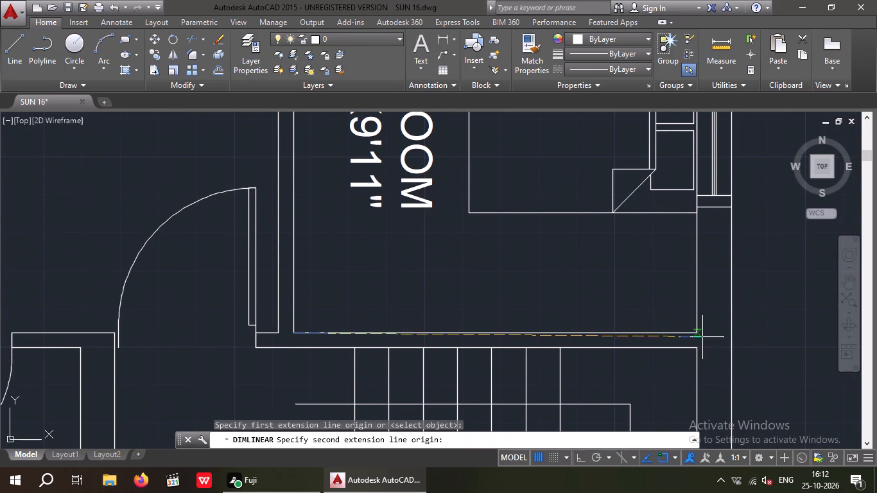
click(696, 332)
scroll(595, 295, up, 1)
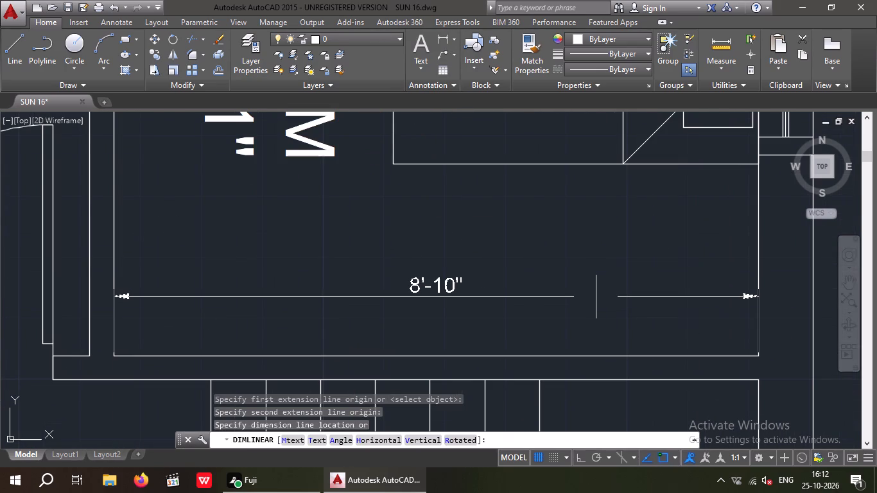
key(space)
Measure the south bedroom's inside length along its east wall, from the toilet wall to the south wall, without placing the dimension.
scroll(584, 308, down, 3)
key(space)
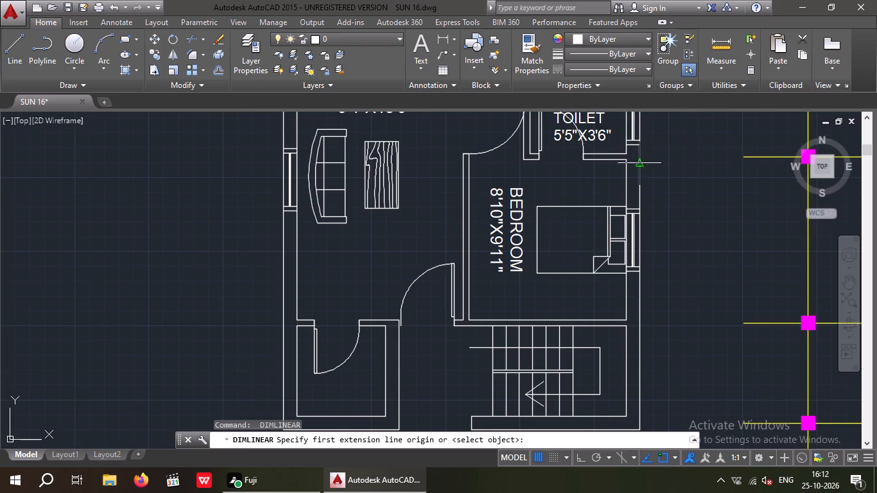
click(625, 159)
scroll(616, 319, up, 1)
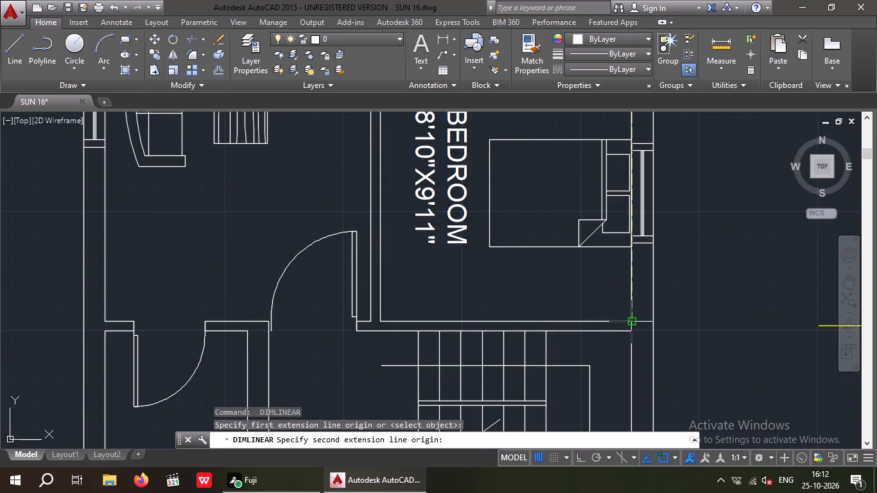
click(632, 320)
scroll(673, 225, up, 3)
scroll(672, 211, down, 3)
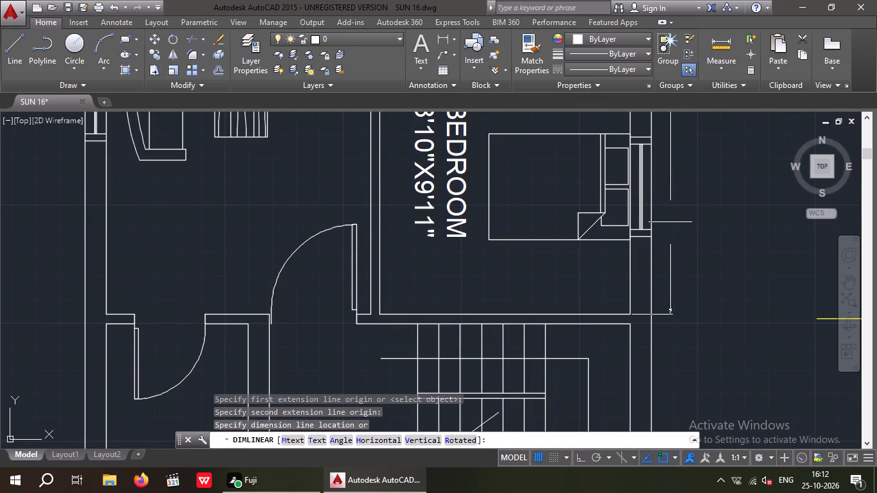
key(Escape)
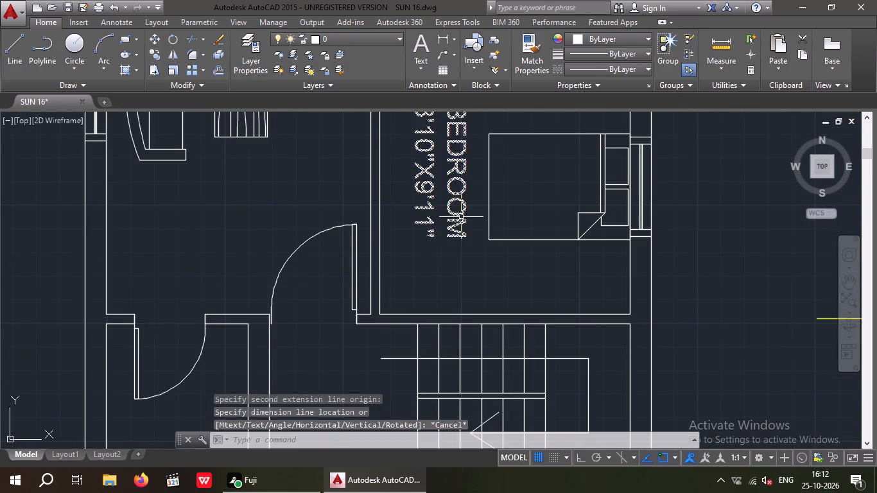
Change the second line of the south bedroom's label to 8'10"X9', indented with three leading spaces under BEDROOM.
double_click(460, 214)
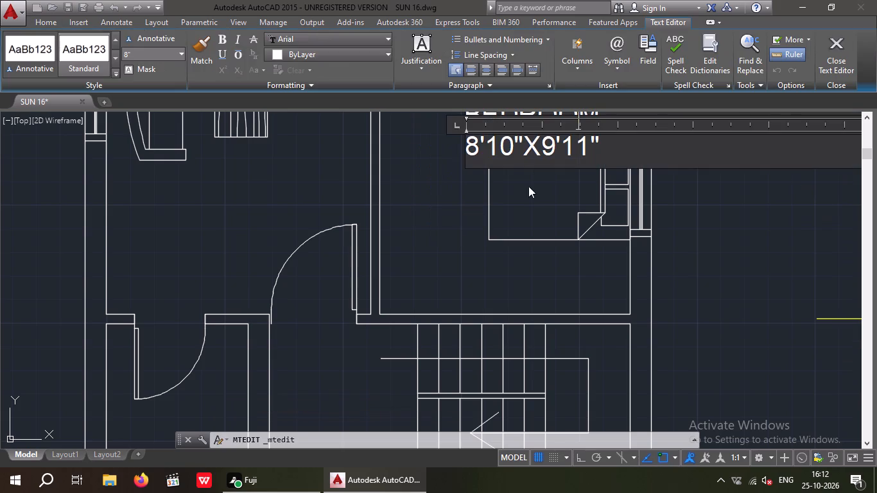
click(603, 139)
key(BackSpace)
key(BackSpace)
key(BackSpace)
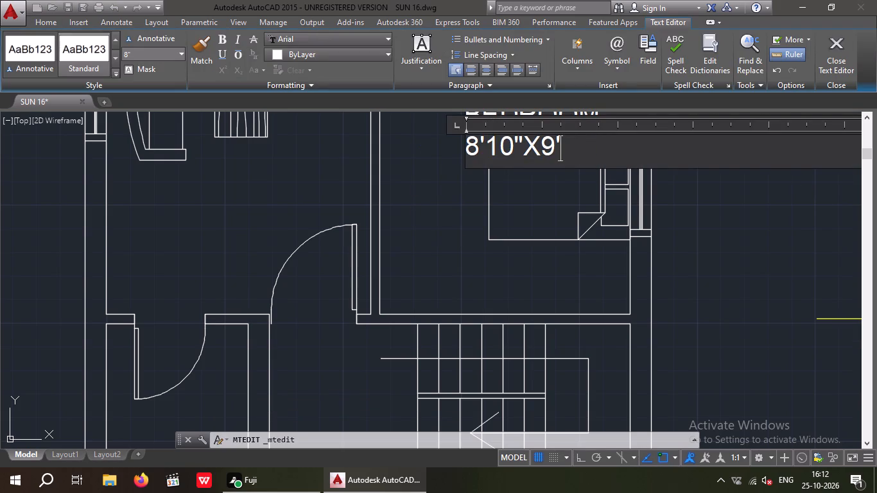
key(Left)
key(Left)
key(Left)
key(Left)
key(Left)
key(Left)
key(Left)
key(Left)
key(space)
key(space)
key(space)
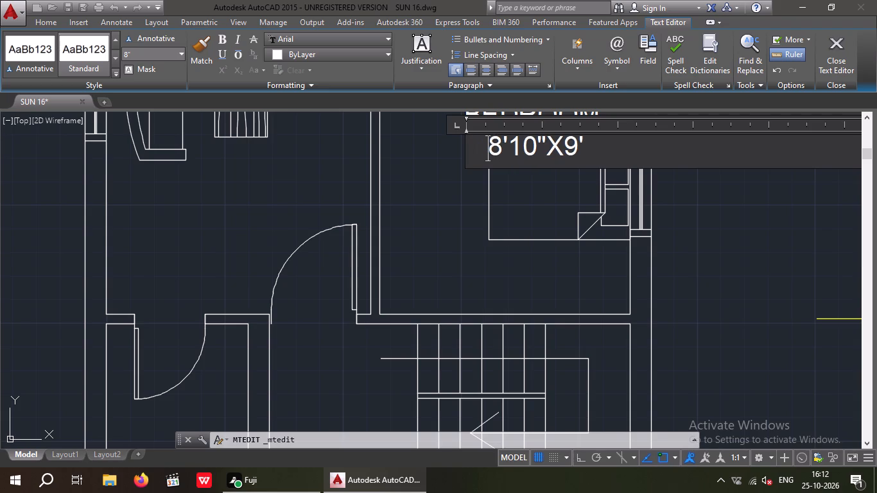
click(410, 242)
scroll(410, 249, down, 2)
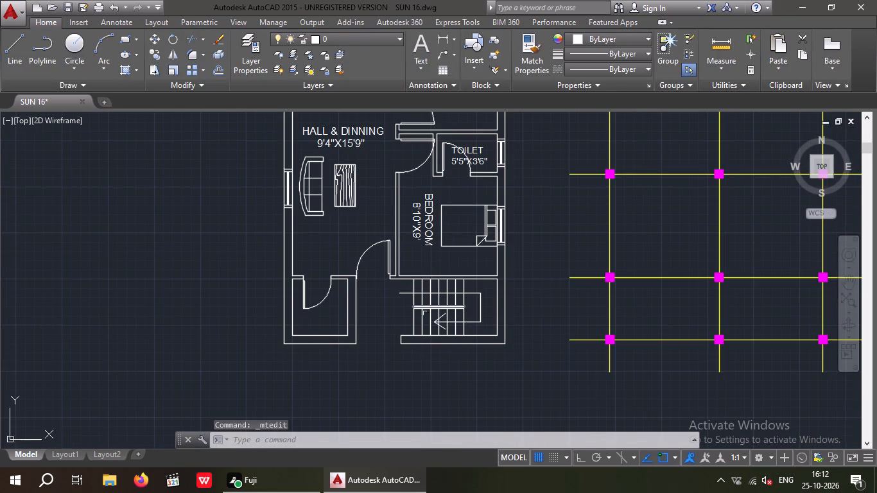
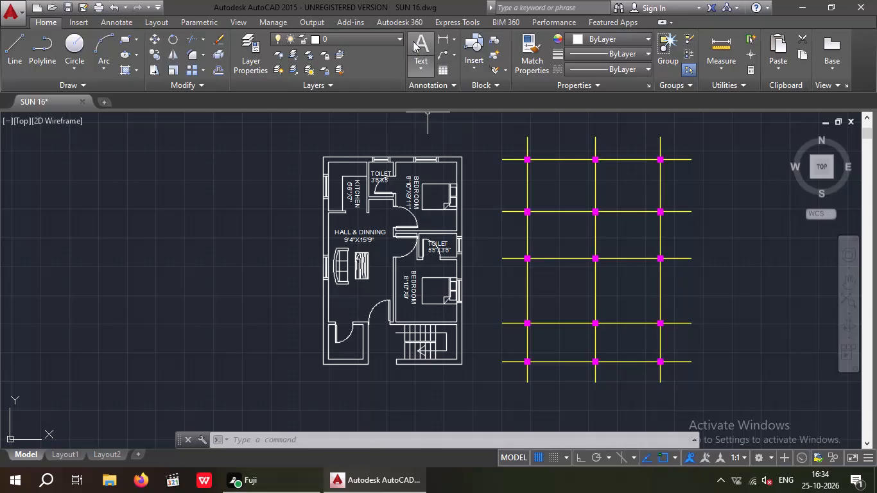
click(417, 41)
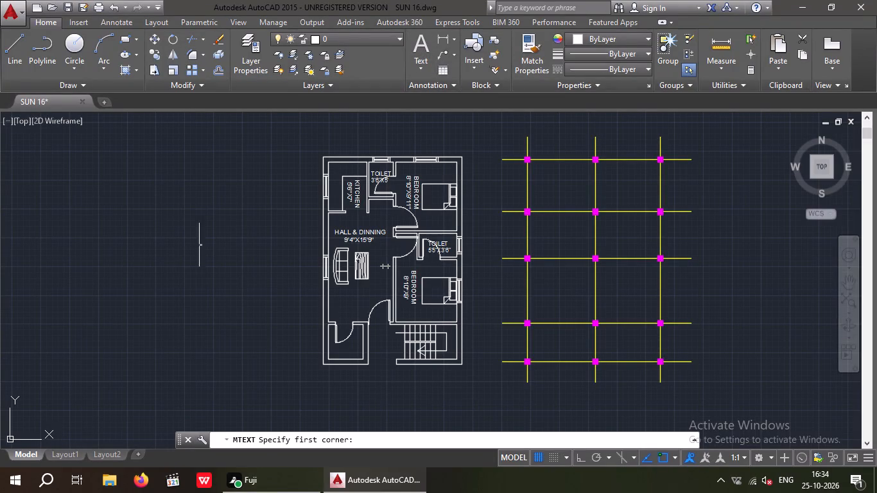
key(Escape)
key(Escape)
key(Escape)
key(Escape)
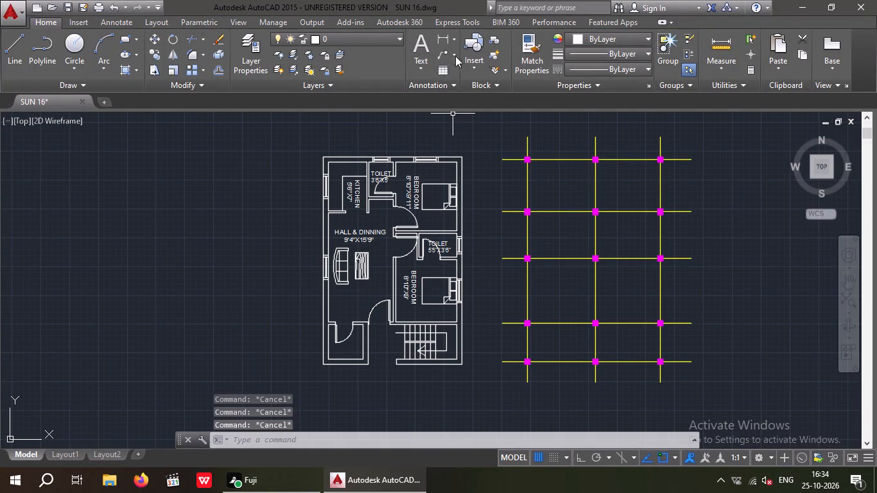
Measure the inside width of the small southwest room along its south wall with a linear dimension, without placing it.
click(443, 43)
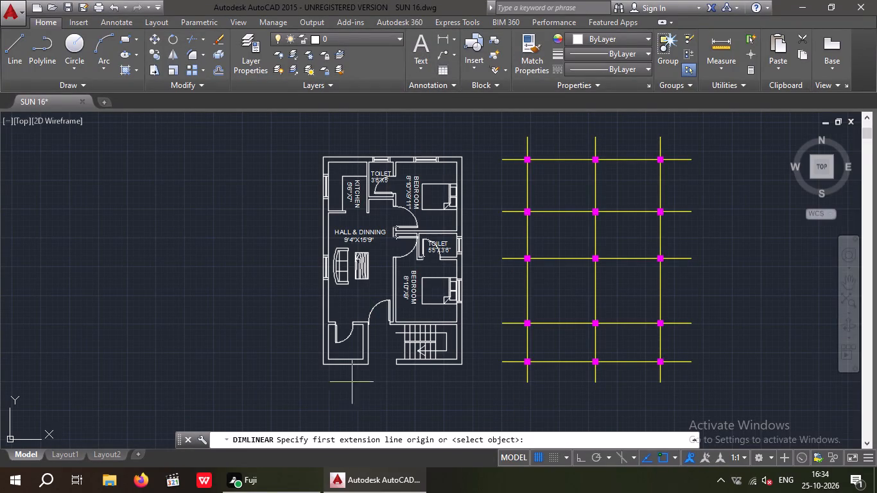
scroll(342, 340, up, 2)
drag(306, 394, 306, 395)
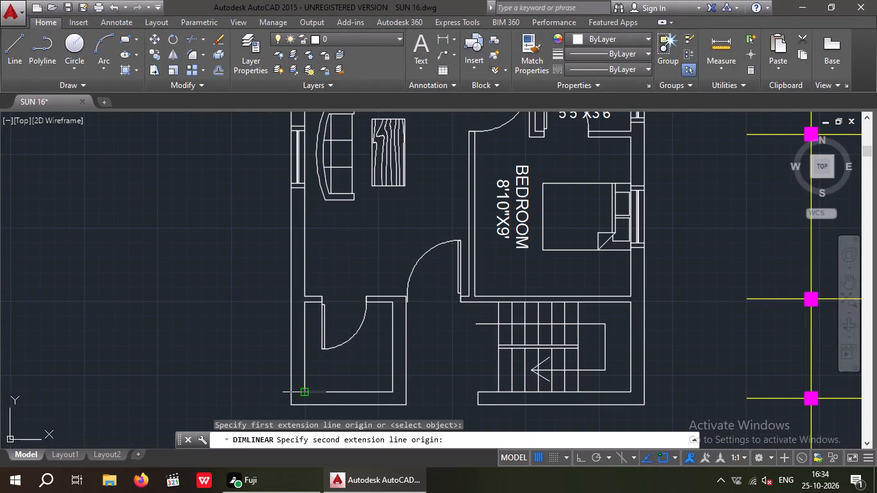
drag(306, 395, 317, 398)
click(393, 391)
scroll(381, 379, up, 3)
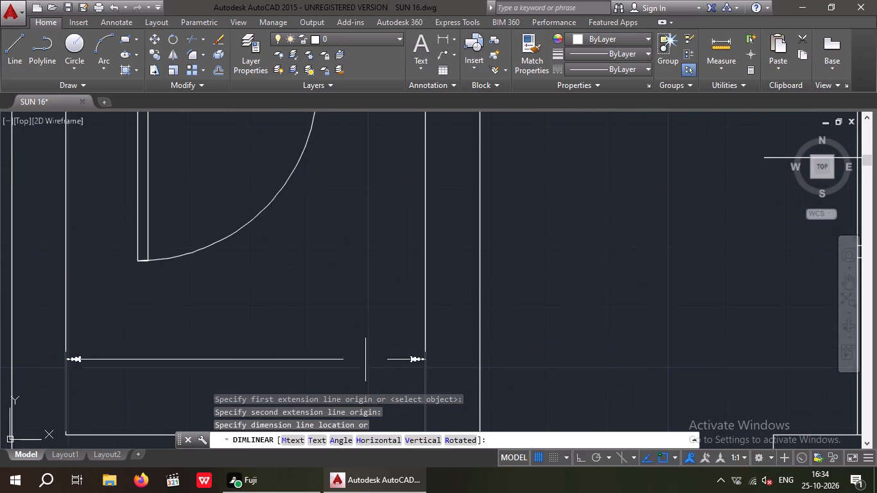
scroll(363, 355, down, 2)
key(space)
Measure the small southwest room's inside length along its east wall with a linear dimension, without placing it.
key(space)
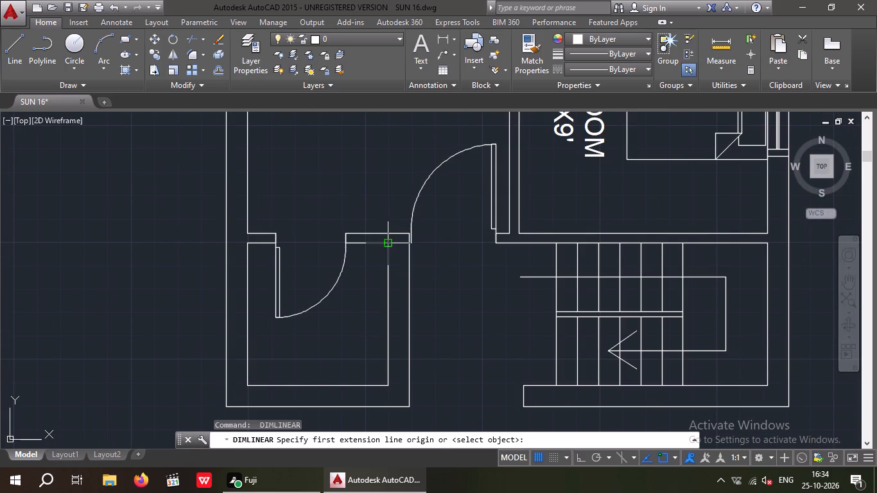
drag(385, 247, 387, 261)
scroll(390, 392, up, 1)
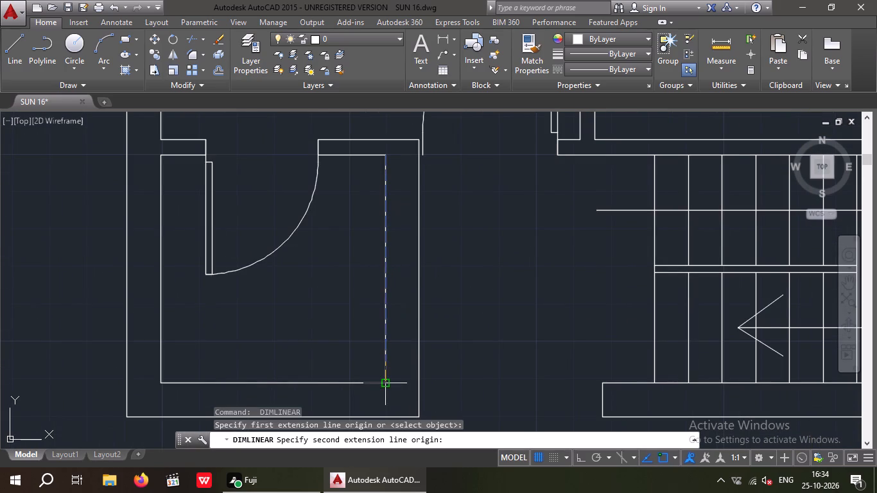
click(385, 383)
scroll(347, 313, up, 2)
scroll(345, 320, down, 4)
key(Escape)
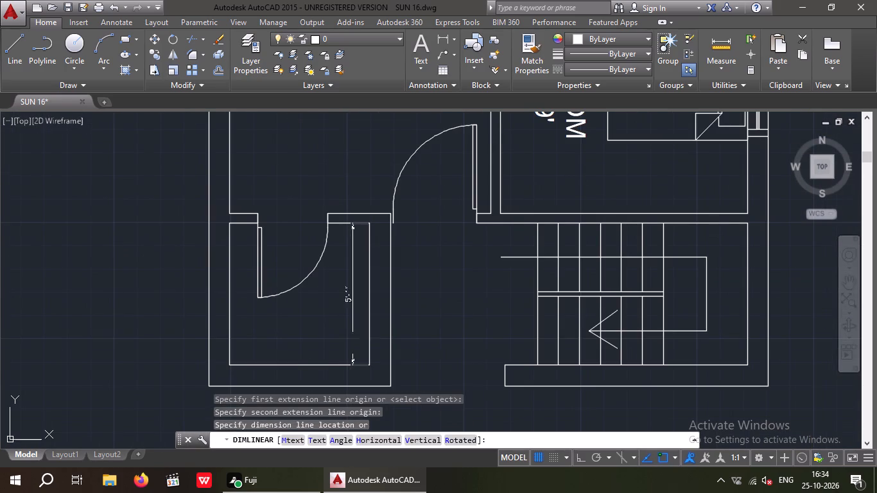
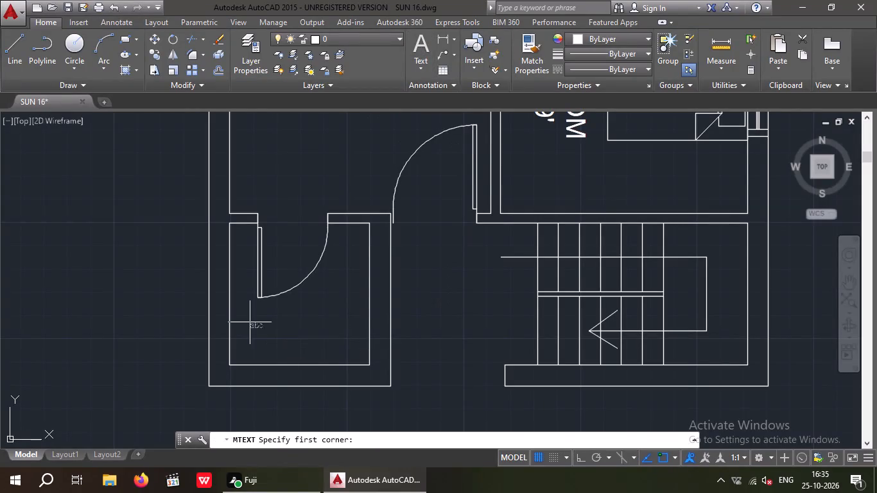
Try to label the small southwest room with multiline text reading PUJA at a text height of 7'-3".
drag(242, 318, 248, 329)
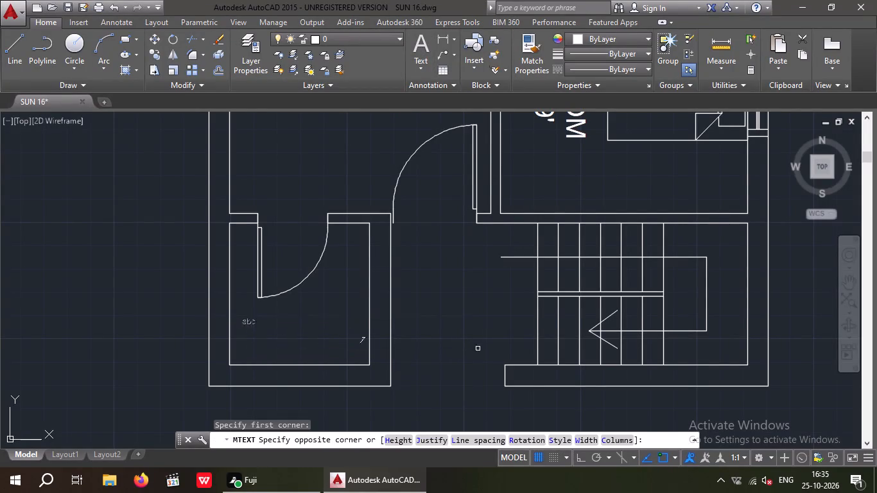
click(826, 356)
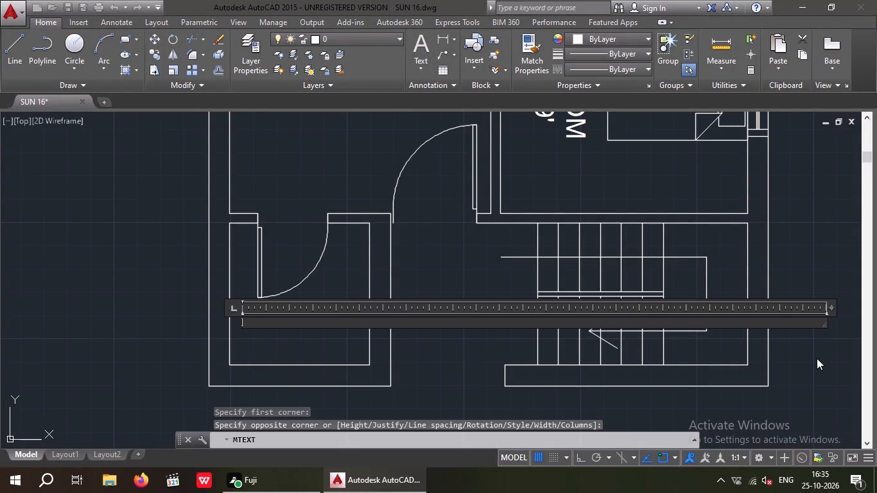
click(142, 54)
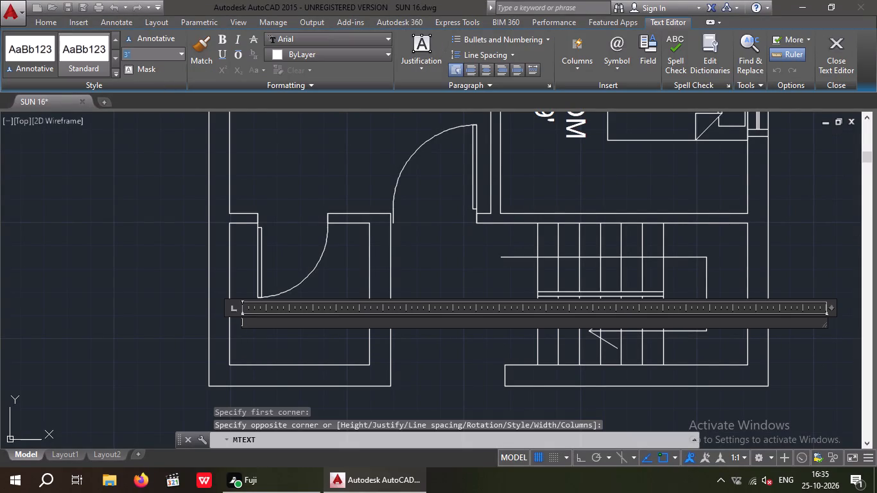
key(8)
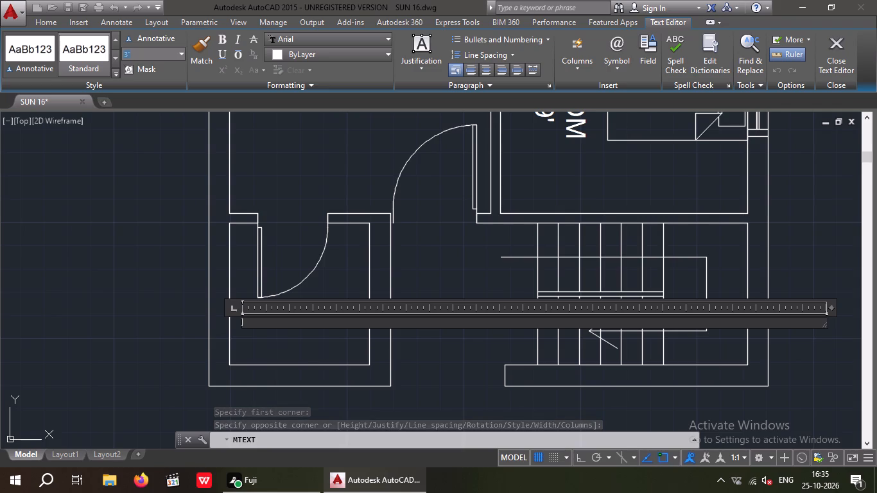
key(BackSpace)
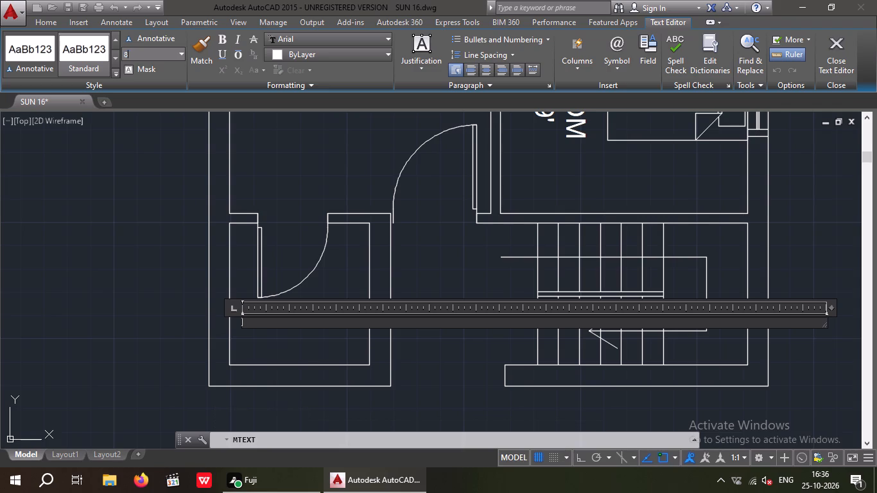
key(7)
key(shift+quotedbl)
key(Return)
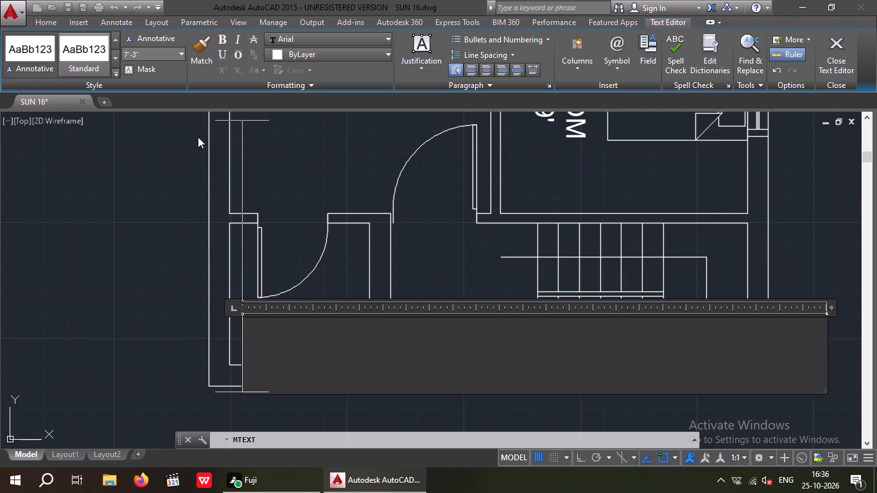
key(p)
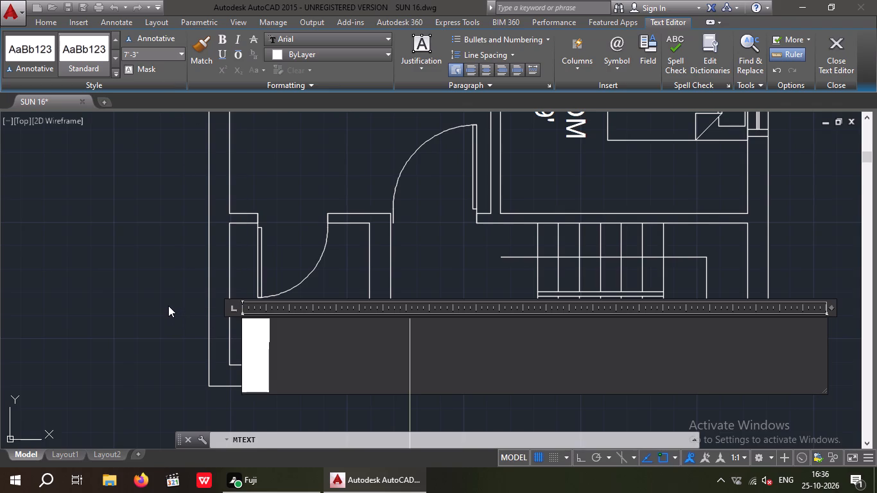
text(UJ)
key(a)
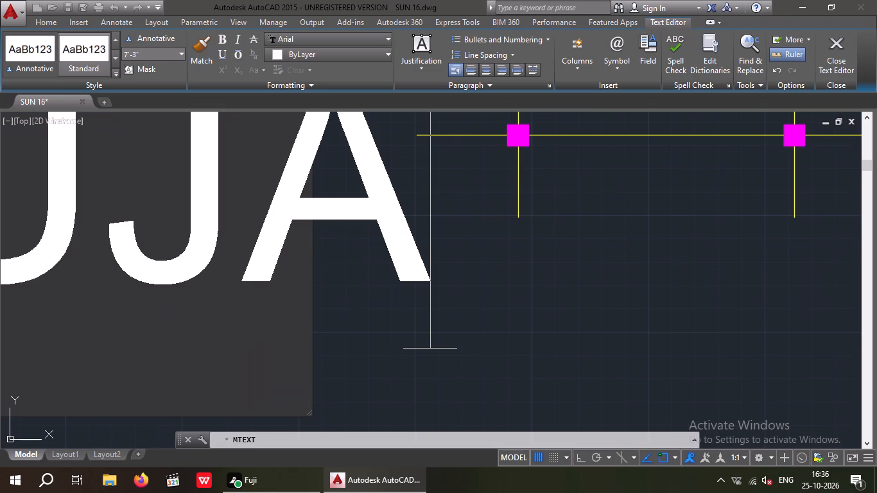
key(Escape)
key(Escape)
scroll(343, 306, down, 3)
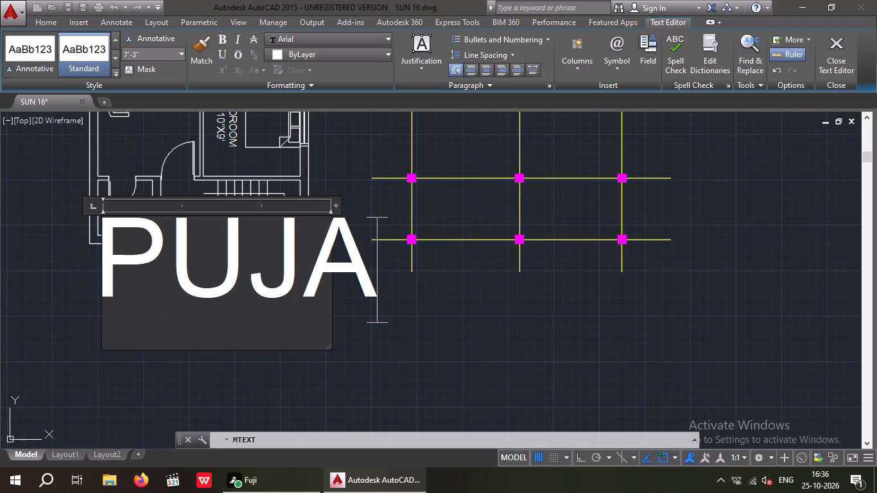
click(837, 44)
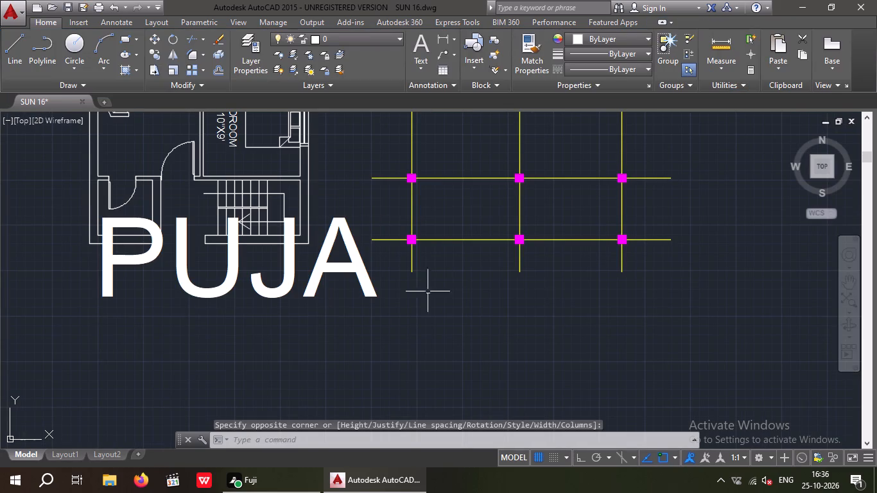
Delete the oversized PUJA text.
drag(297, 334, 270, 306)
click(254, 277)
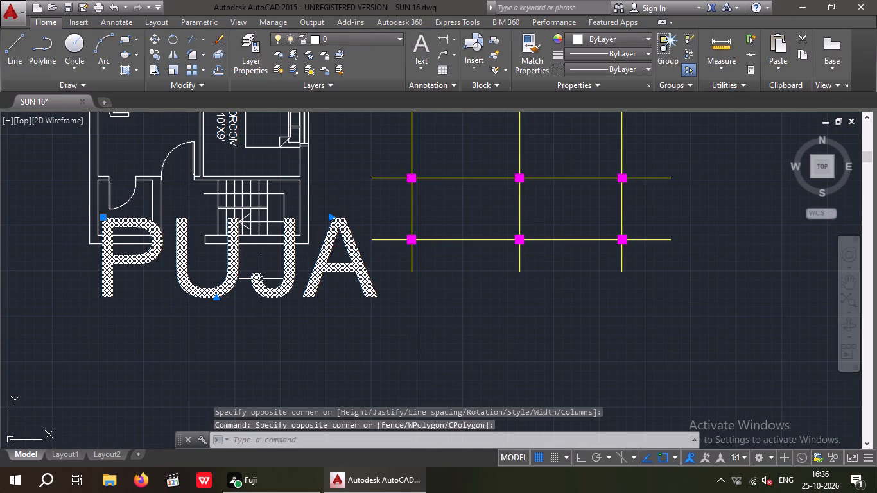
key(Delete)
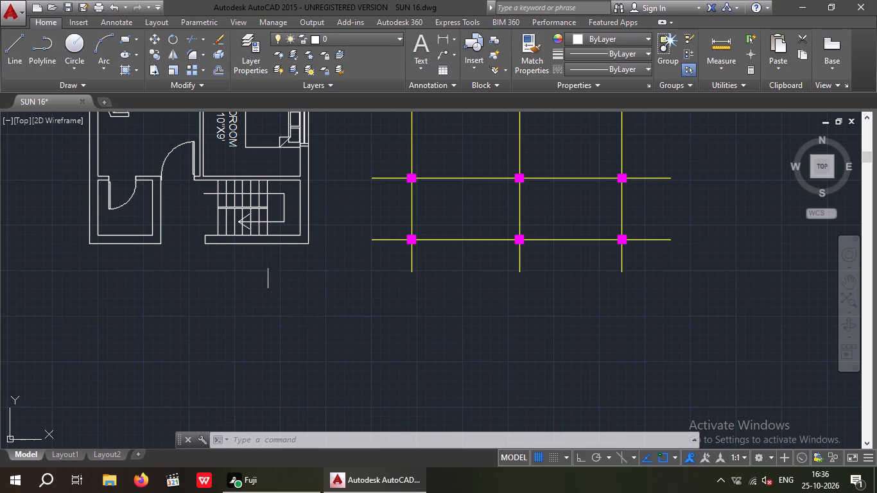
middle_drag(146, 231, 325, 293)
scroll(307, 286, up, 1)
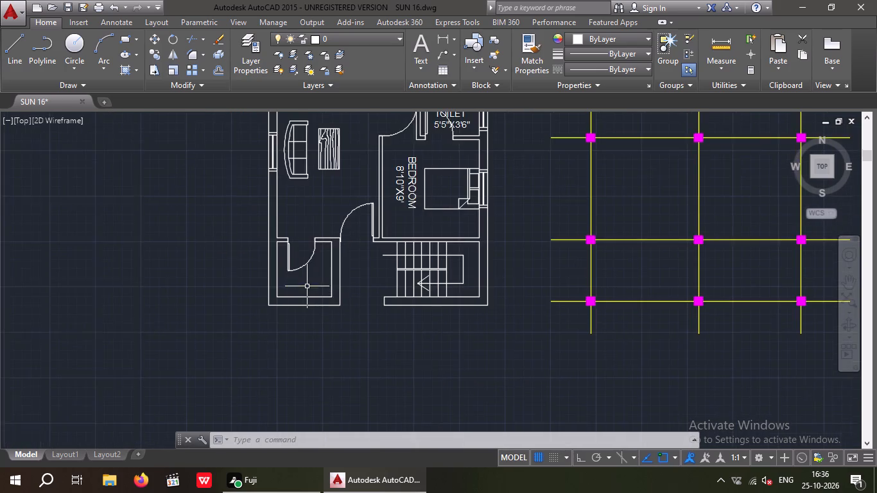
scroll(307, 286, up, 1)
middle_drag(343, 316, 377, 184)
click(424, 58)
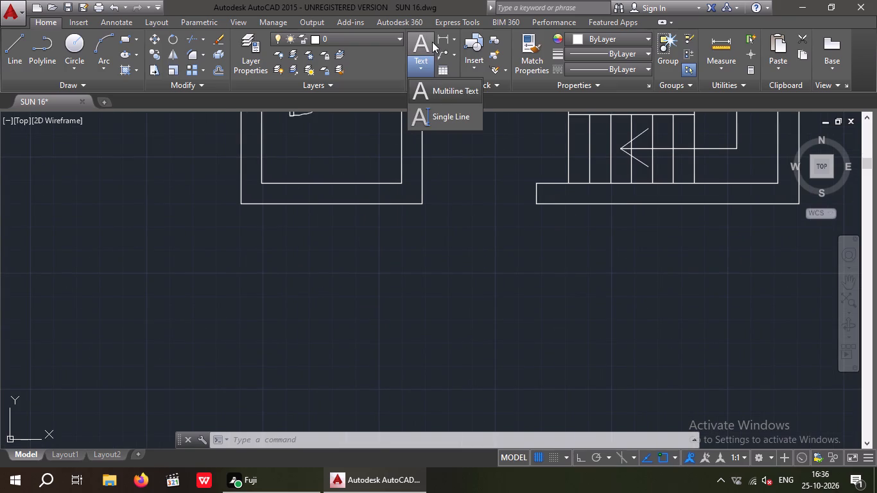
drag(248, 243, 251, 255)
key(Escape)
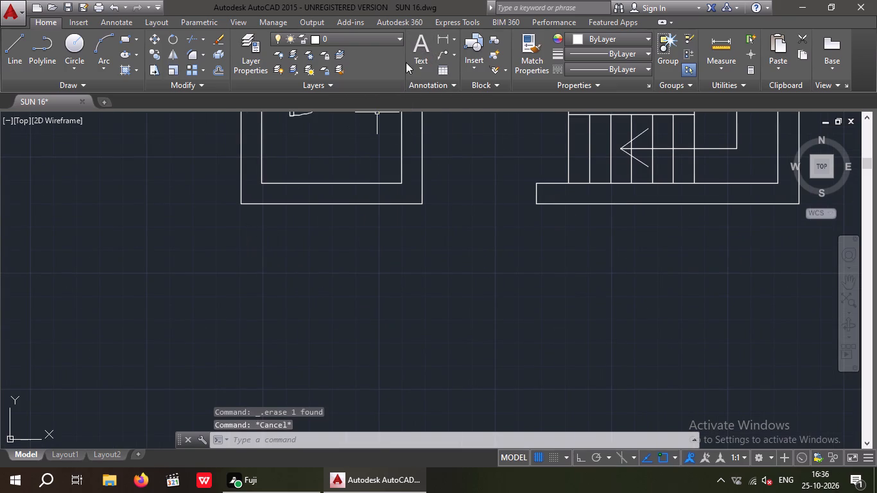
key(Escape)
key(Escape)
Add 7" high multiline text below the small southwest room, reading PUJA with 5'X5'1" on the second line.
click(423, 39)
click(216, 262)
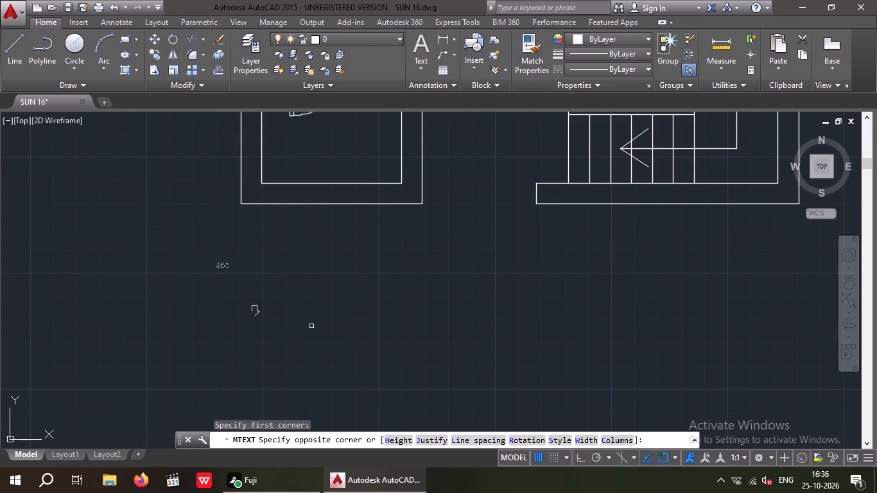
click(772, 315)
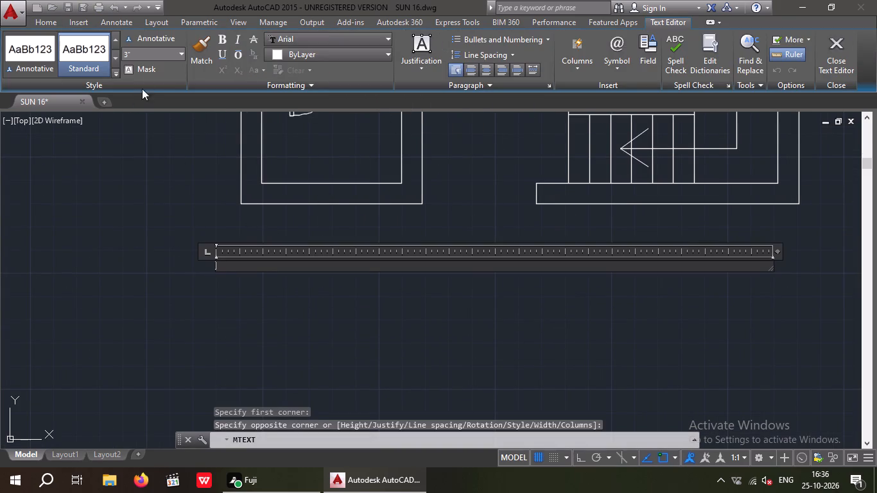
click(144, 54)
key(7)
key(shift+quotedbl)
key(Return)
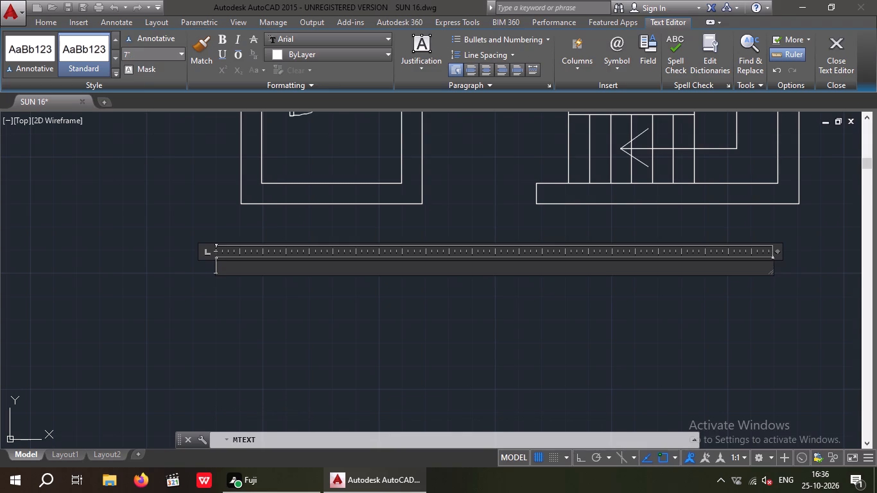
text(PUJ)
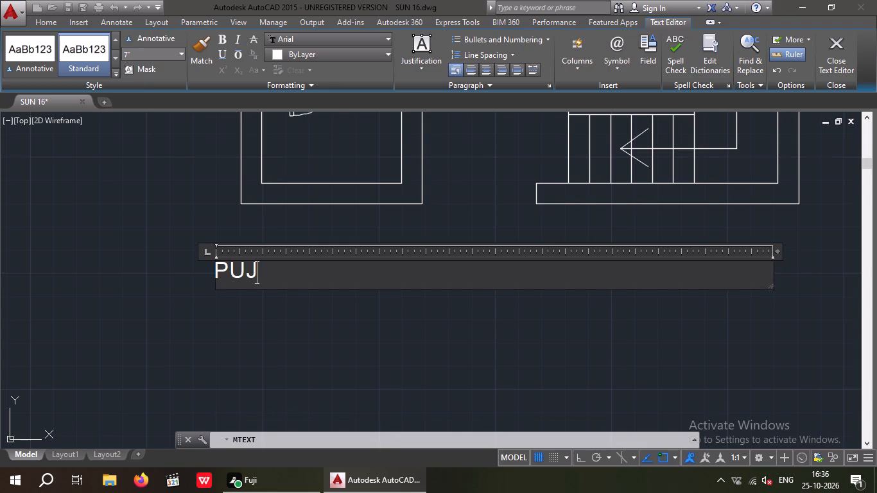
key(a)
key(Return)
key(5)
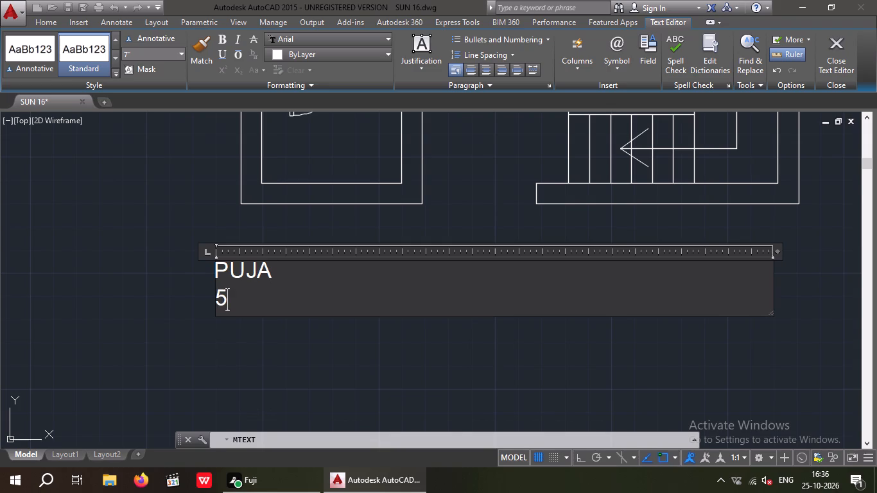
text(X5)
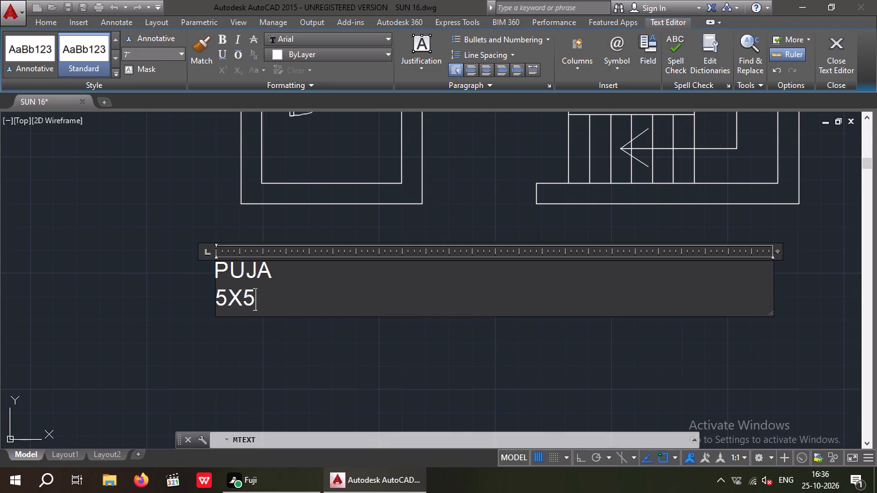
text(1")
key(Left)
key(Left)
key(apostrophe)
key(Left)
key(Left)
key(Left)
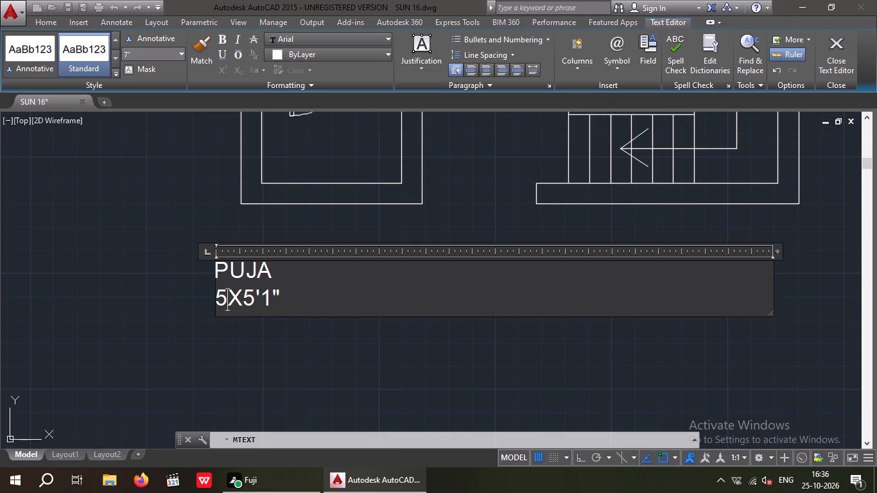
key(apostrophe)
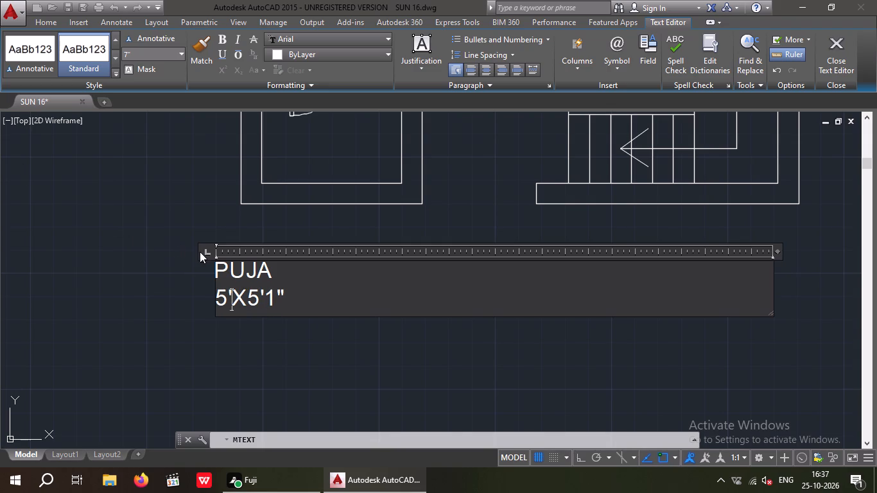
click(157, 230)
Move the PUJA 5'X5'1" label up into the small southwest room, below its door swing.
drag(279, 336, 210, 282)
drag(182, 250, 184, 259)
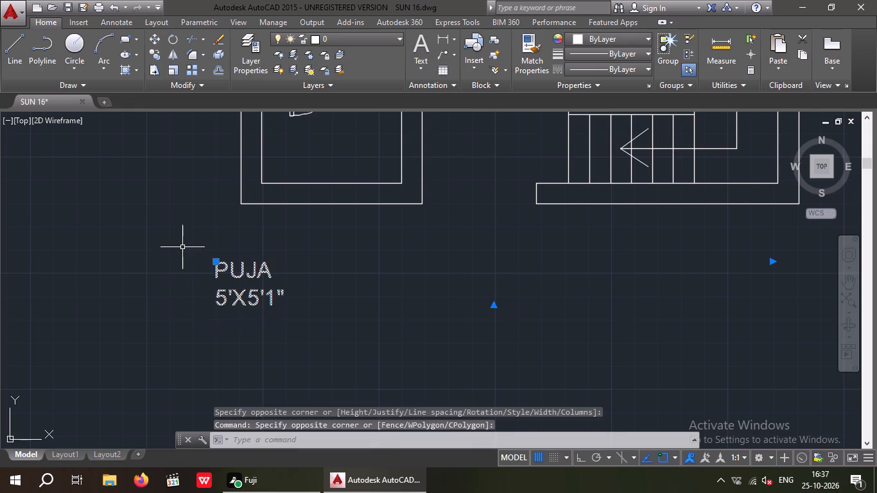
drag(184, 259, 184, 259)
click(150, 37)
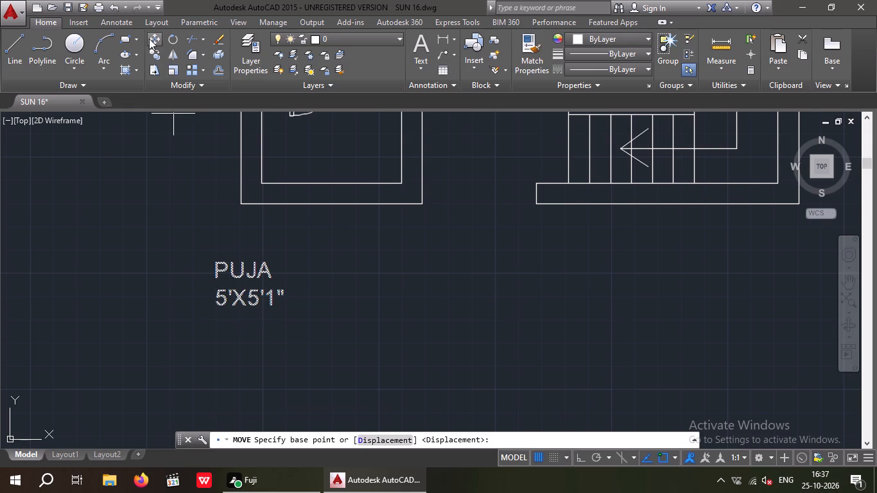
click(222, 312)
middle_drag(287, 180, 296, 282)
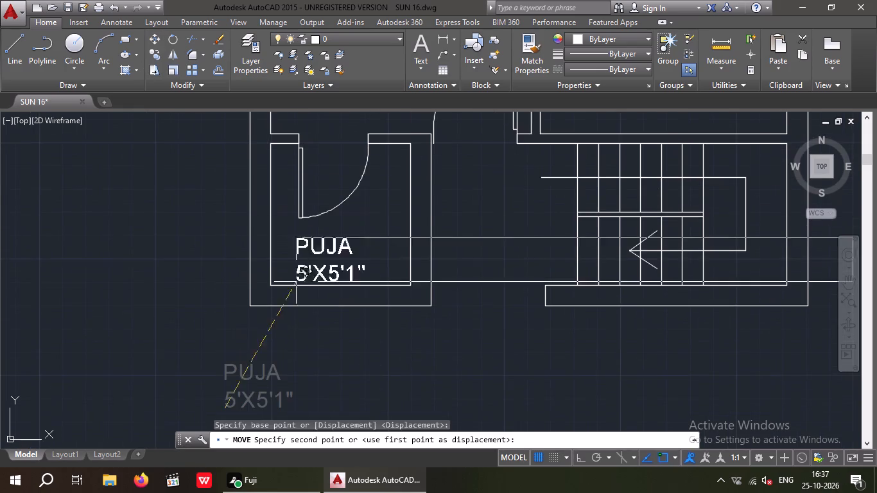
scroll(335, 258, up, 2)
click(279, 273)
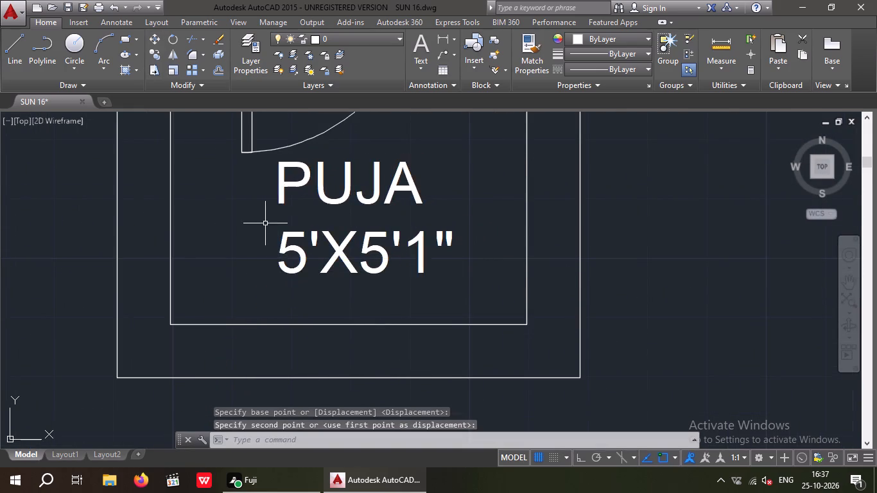
scroll(263, 219, down, 4)
middle_drag(284, 277, 294, 379)
key(Escape)
key(Escape)
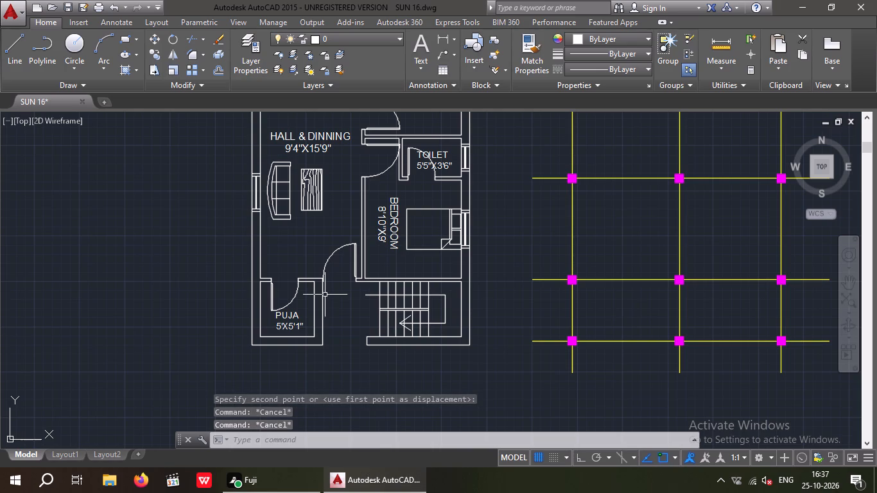
Add multiline text reading STAIRE in the empty area west of the floor plan.
middle_drag(335, 304, 390, 337)
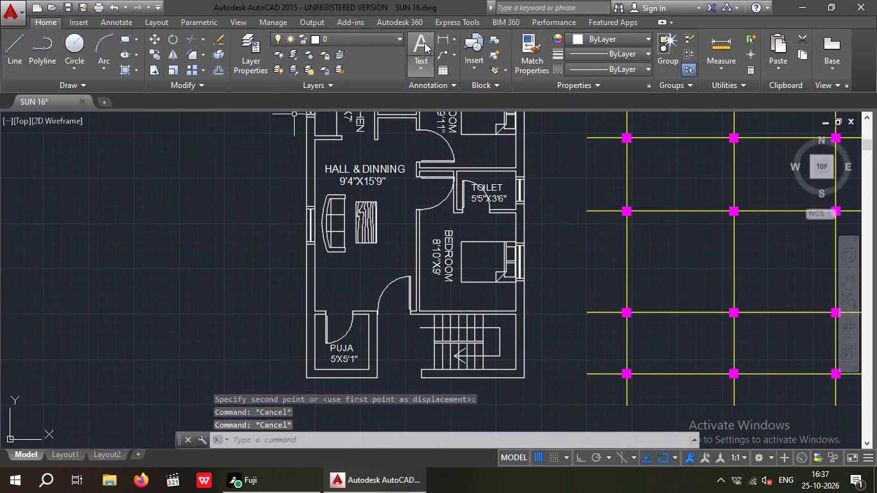
drag(424, 42, 426, 51)
drag(72, 270, 99, 289)
click(225, 313)
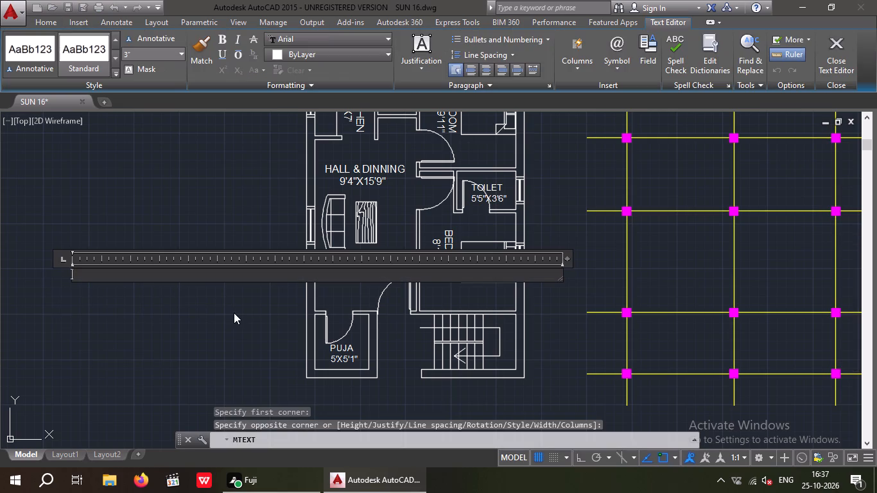
key(8)
click(141, 55)
key(8)
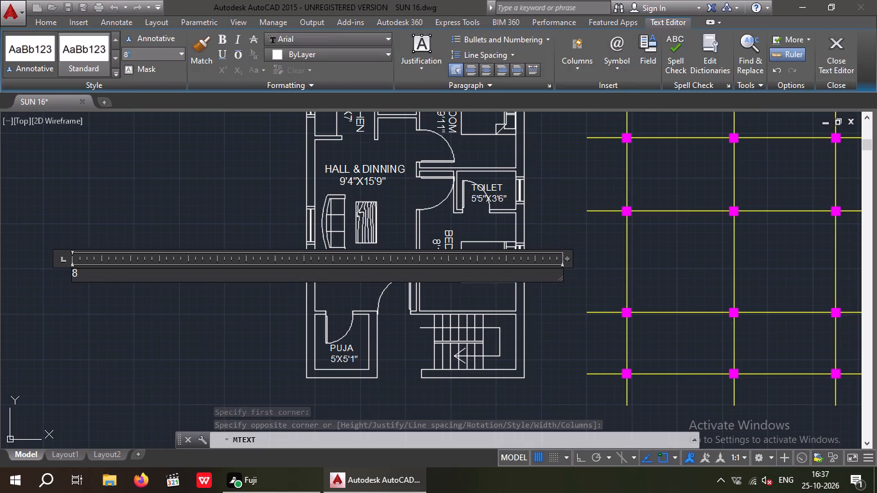
key(shift+quotedbl)
key(Return)
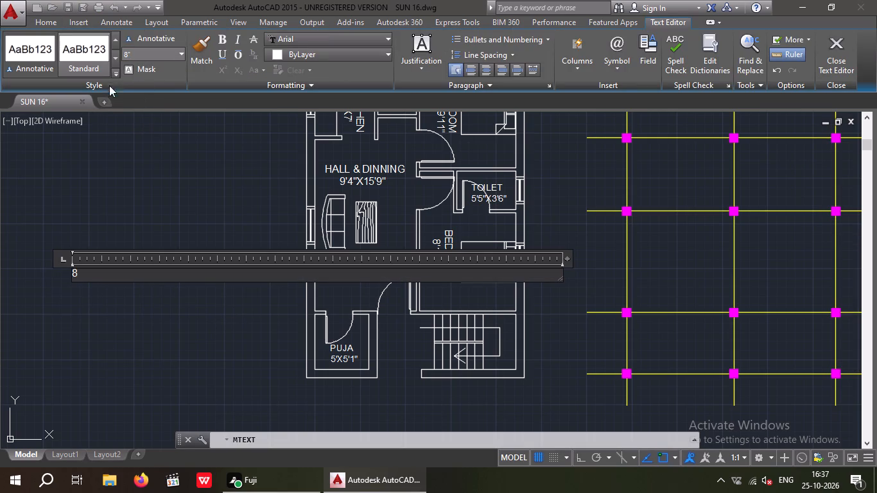
key(BackSpace)
key(BackSpace)
text(STAIRE)
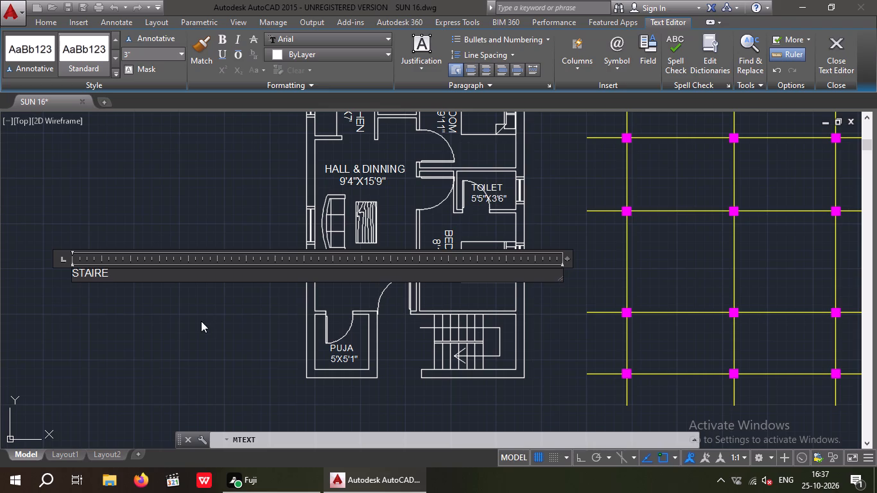
click(196, 309)
Rotate the STAIRE text to 270 degrees with Ortho on so it reads vertically downward.
scroll(78, 282, up, 3)
drag(156, 311, 103, 290)
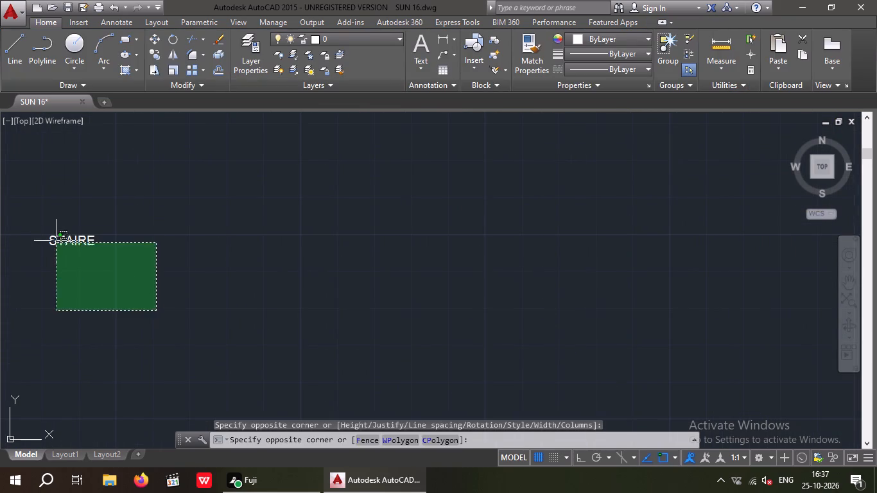
click(53, 229)
click(586, 463)
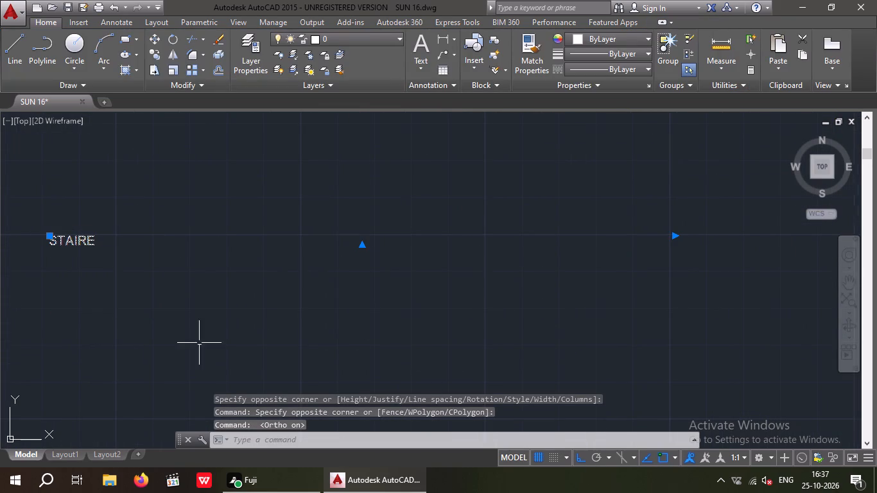
click(173, 42)
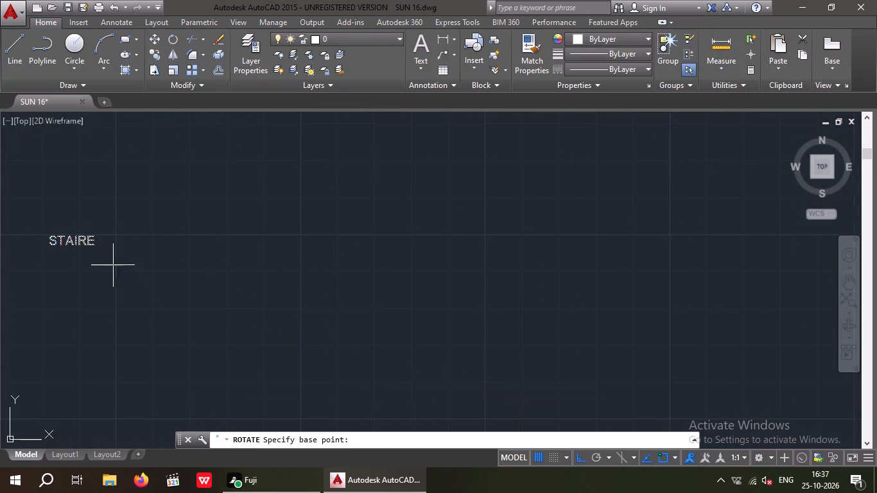
drag(98, 243, 98, 262)
click(64, 349)
Move the vertical STAIRE text to just west of the staircase treads, with Ortho off.
drag(76, 217, 46, 295)
click(35, 304)
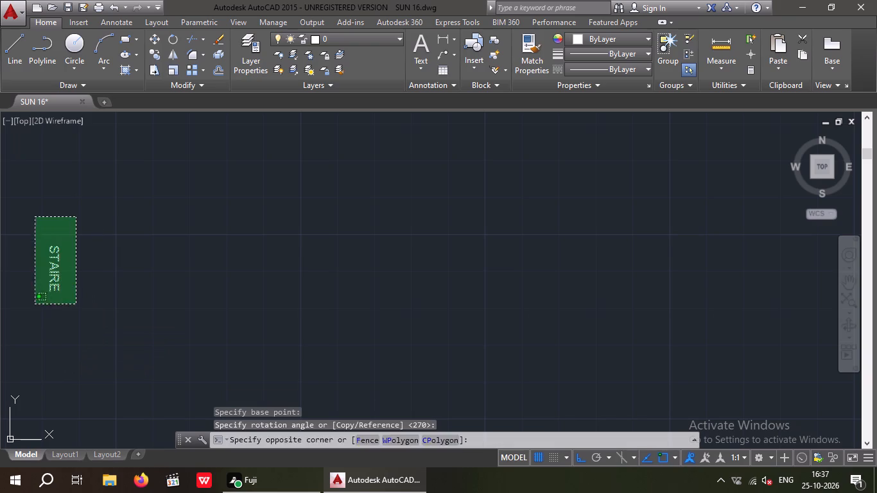
click(579, 465)
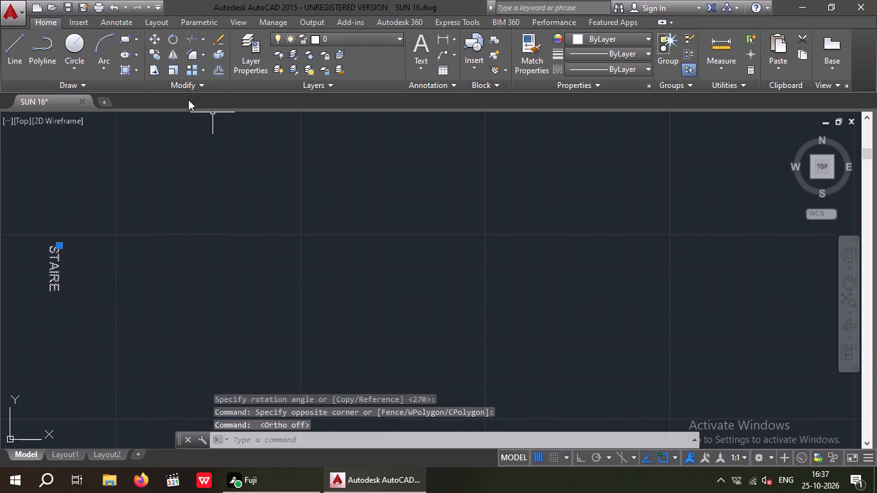
click(157, 39)
click(64, 246)
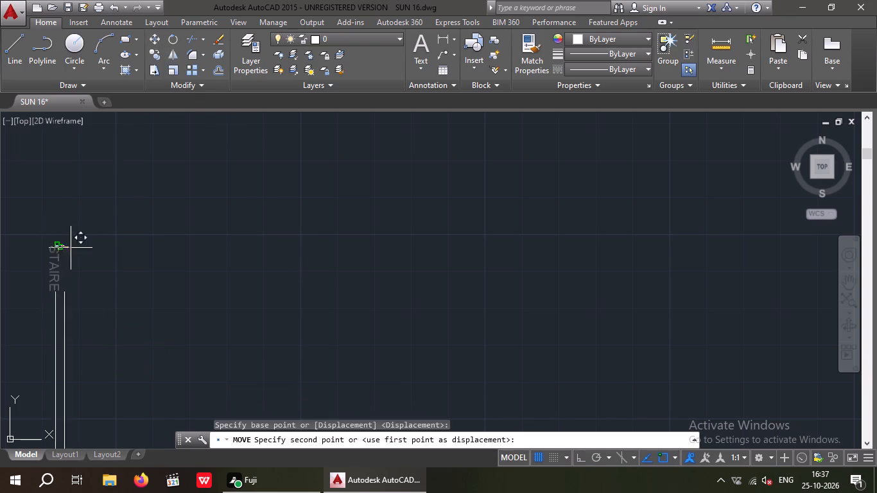
scroll(230, 249, down, 1)
middle_drag(230, 249, 96, 237)
scroll(144, 220, down, 2)
scroll(438, 310, up, 3)
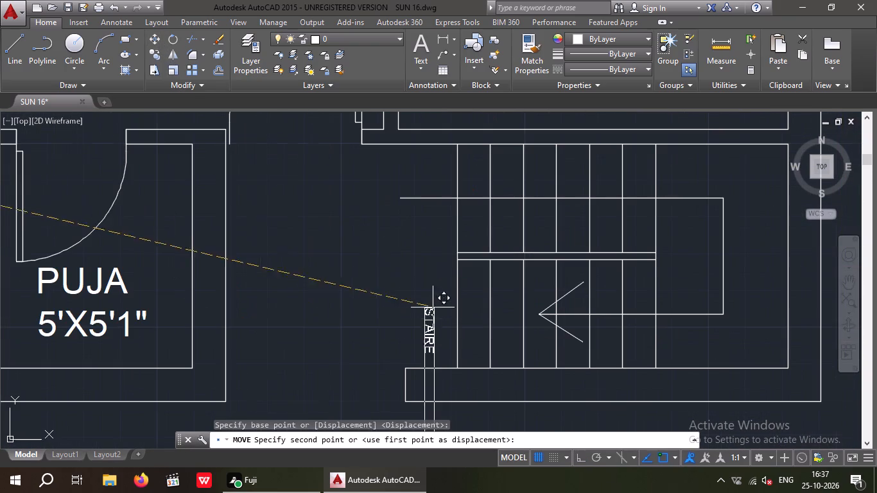
click(432, 265)
key(Escape)
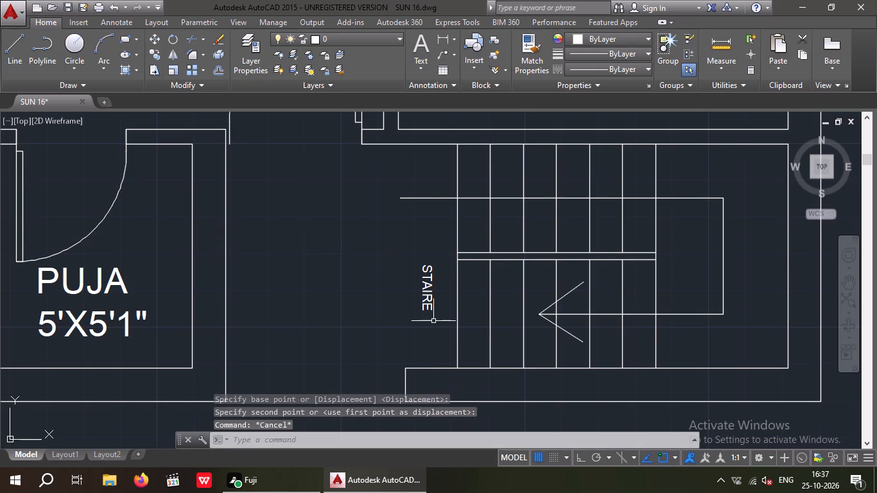
Set the STAIRE label's text height to 8".
double_click(427, 291)
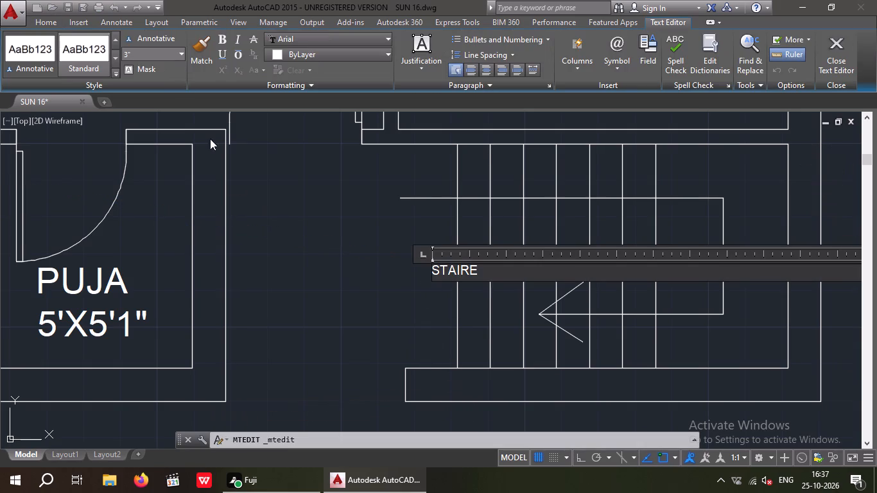
drag(480, 271, 319, 279)
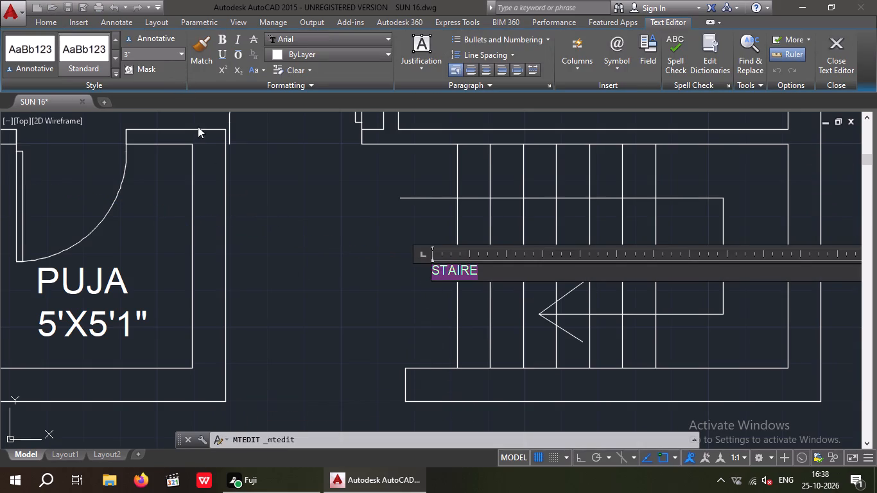
click(139, 56)
key(8)
key(shift+quotedbl)
key(Return)
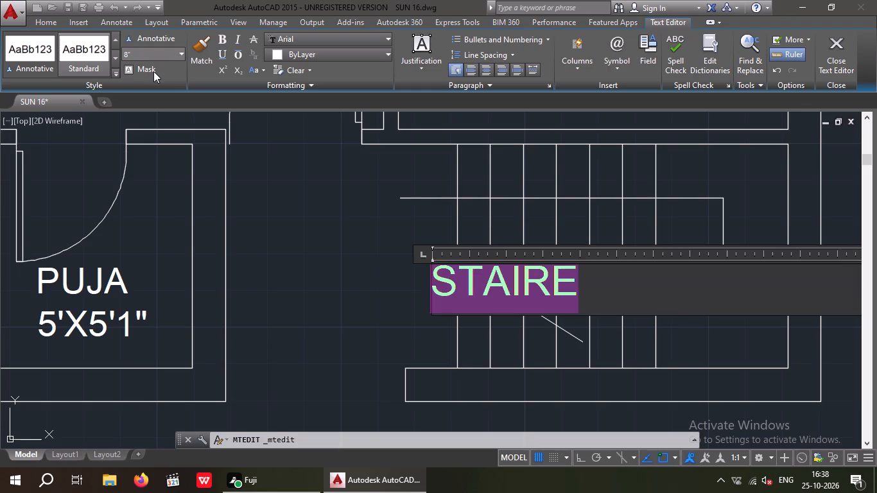
click(338, 304)
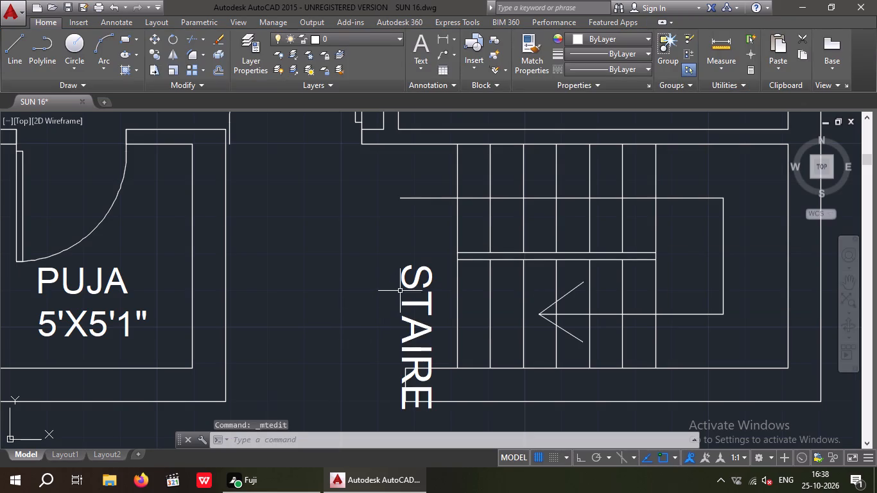
Move the STAIRE label up about 1'-3" so it sits above the bottom wall beside the stairs.
click(411, 288)
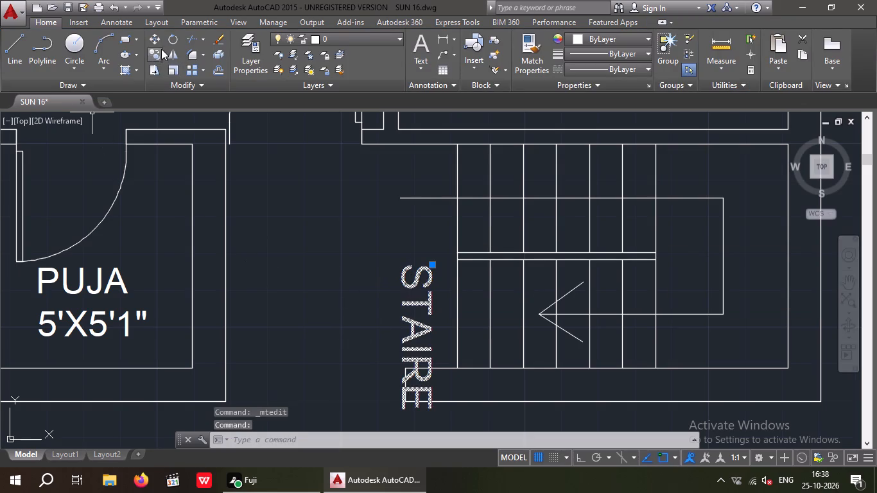
click(158, 42)
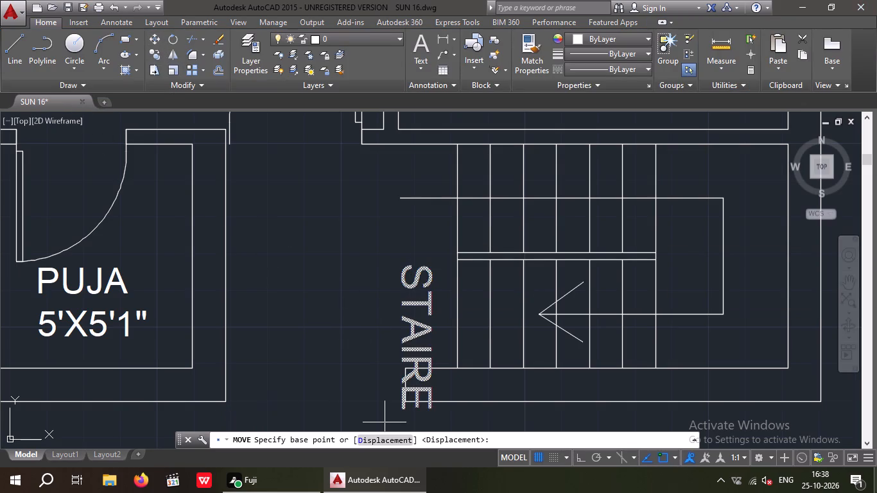
click(406, 266)
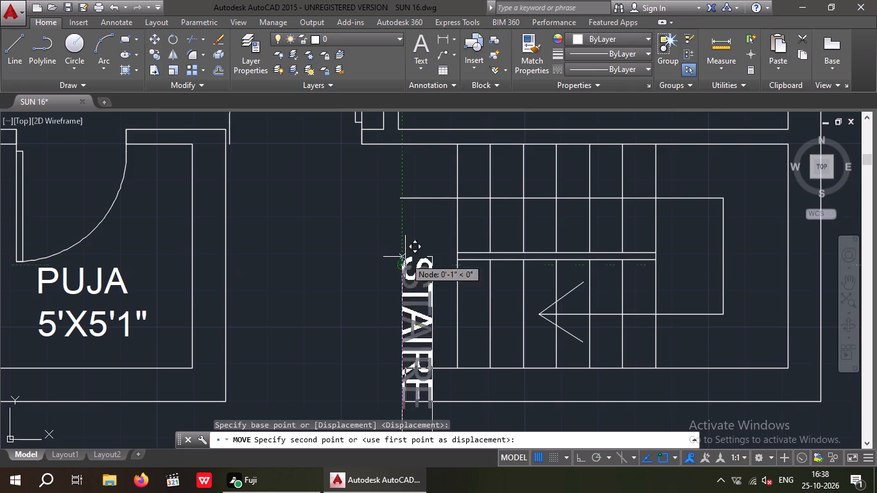
click(406, 209)
Add 10" high multiline text reading W in the empty area west of the floor plan.
scroll(406, 209, down, 2)
middle_drag(377, 273, 383, 370)
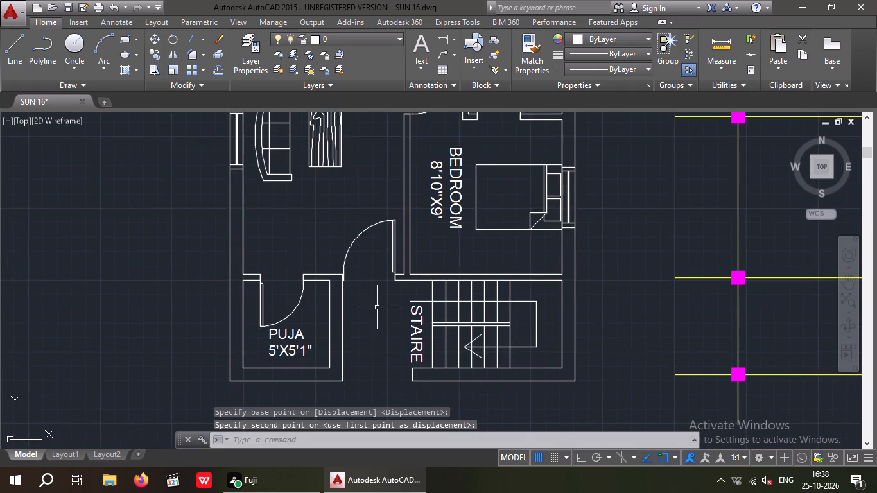
scroll(381, 305, down, 1)
middle_drag(383, 328, 387, 356)
middle_drag(380, 340, 388, 399)
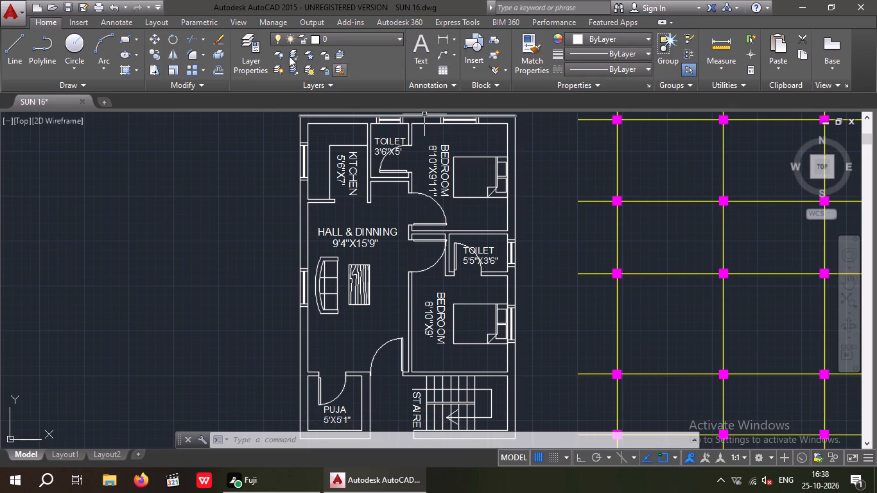
click(415, 45)
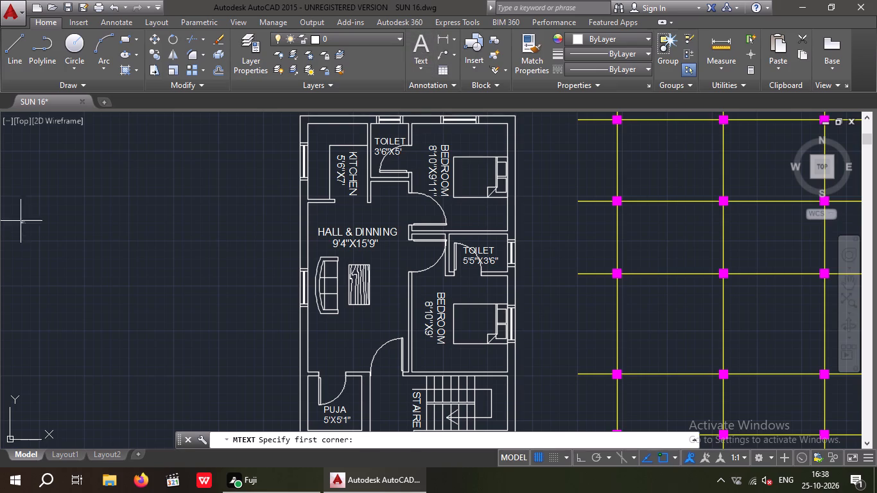
drag(20, 205, 67, 263)
click(210, 264)
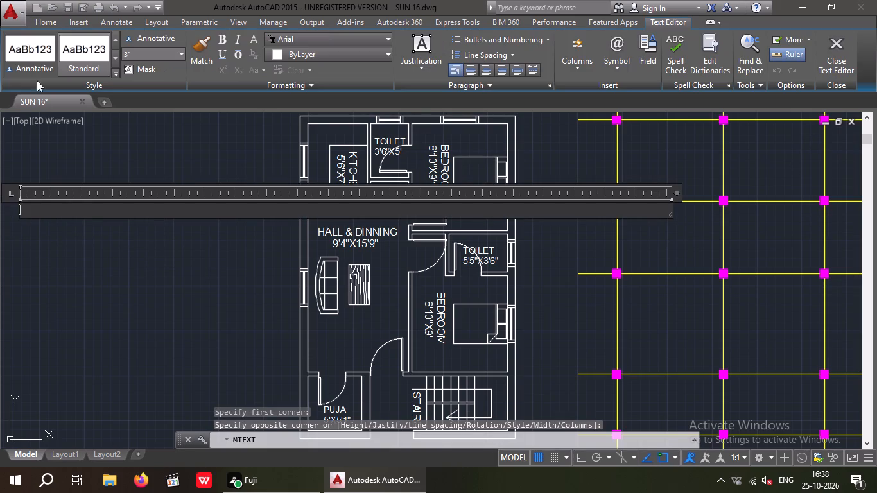
click(150, 55)
text(10)
key(shift+quotedbl)
key(Return)
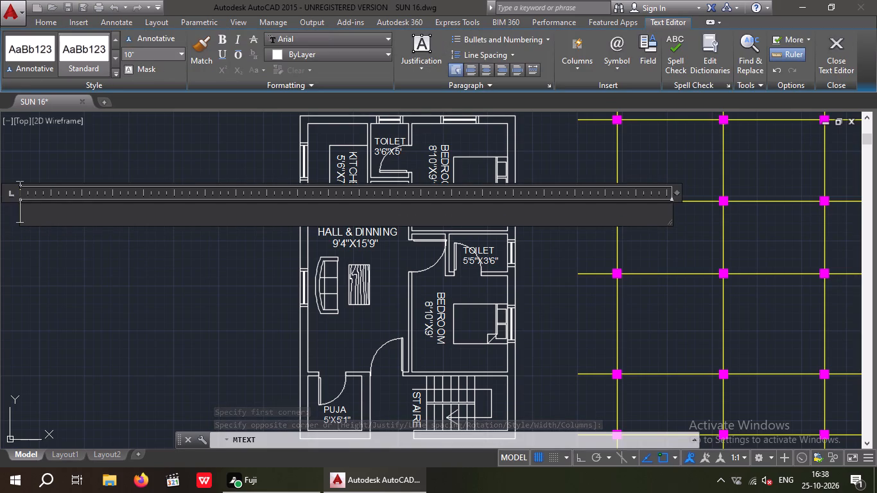
key(w)
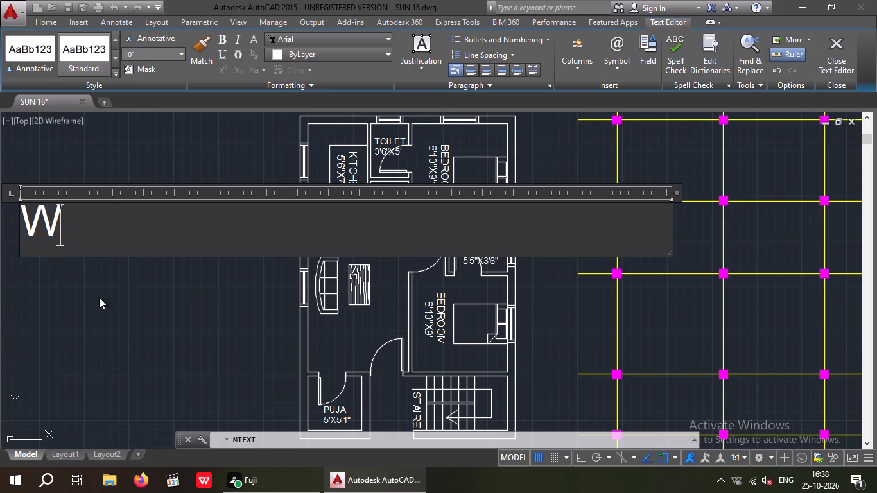
drag(101, 313, 105, 329)
Copy the W text to just west of the kitchen window and just above the upper bedroom's north window.
middle_drag(109, 273, 200, 288)
drag(176, 247, 141, 246)
click(83, 203)
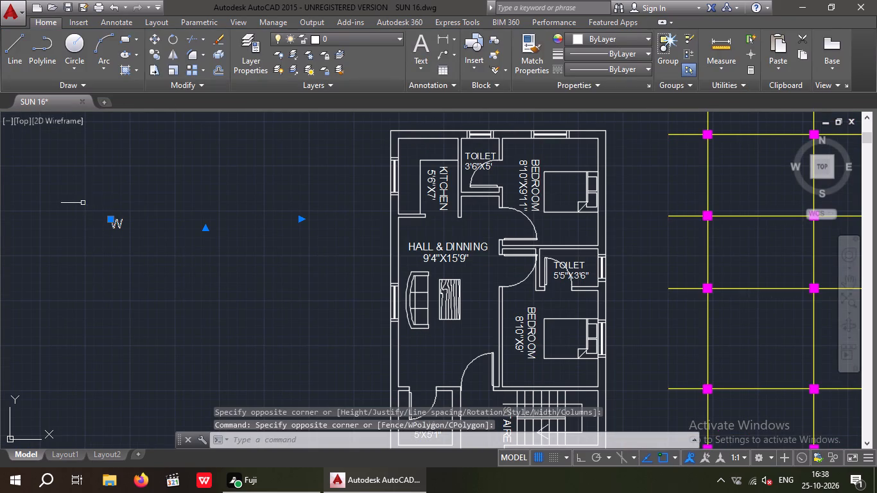
click(149, 55)
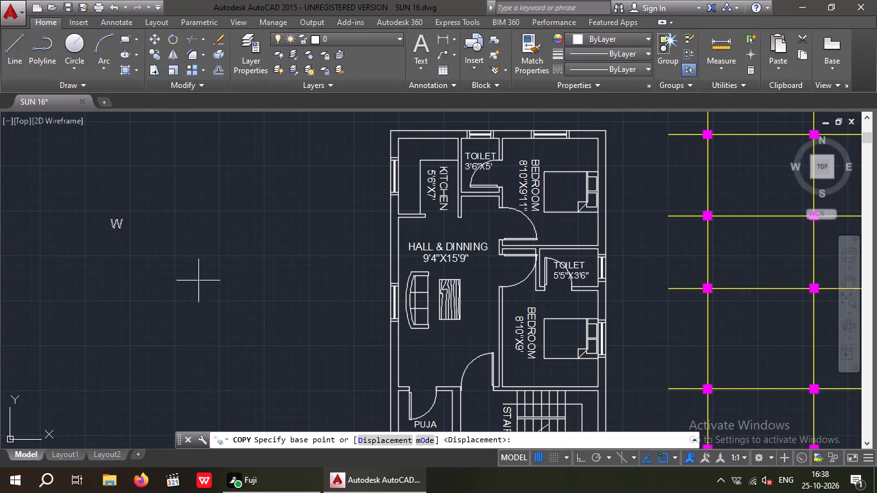
click(121, 237)
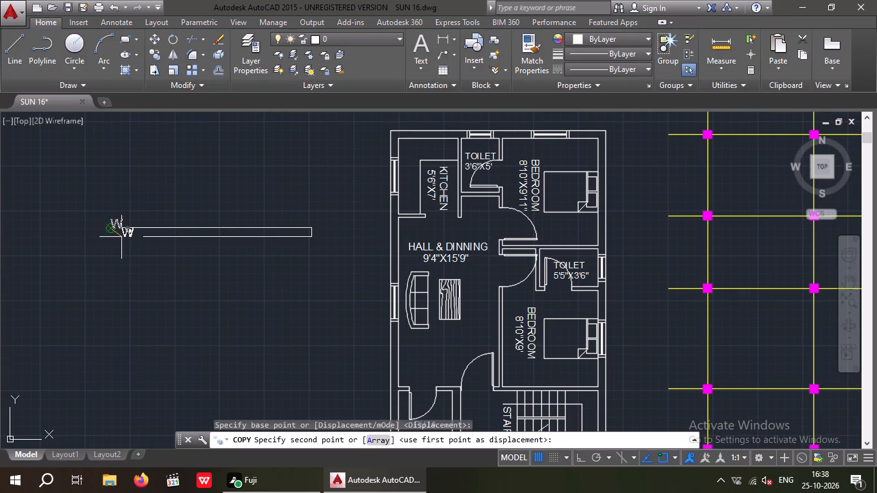
scroll(379, 179, up, 3)
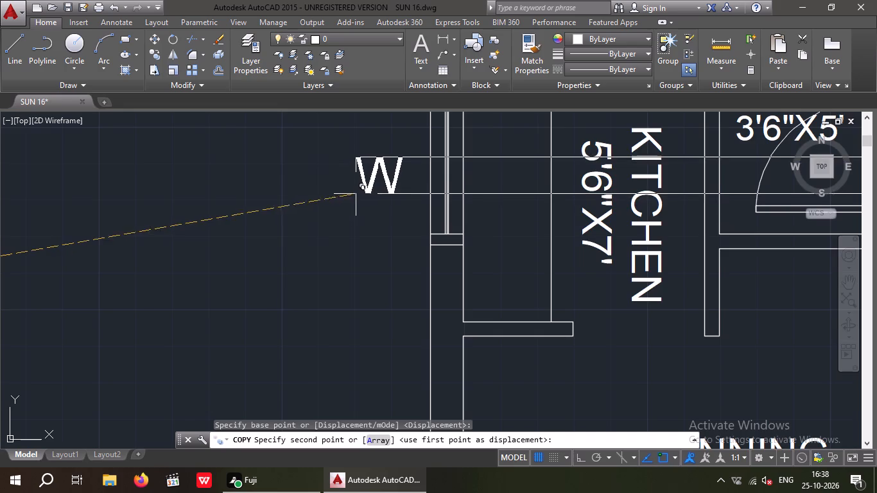
middle_drag(355, 194, 360, 255)
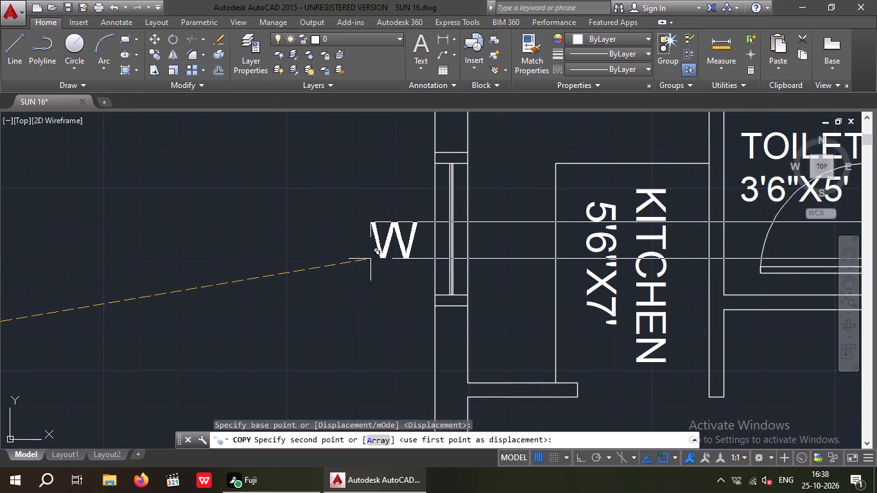
click(370, 259)
scroll(359, 235, down, 3)
middle_drag(329, 255, 107, 347)
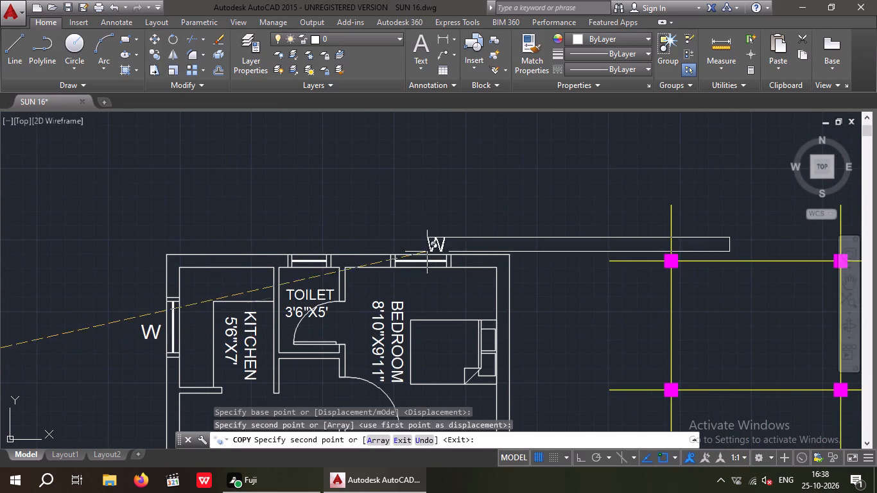
scroll(426, 250, up, 3)
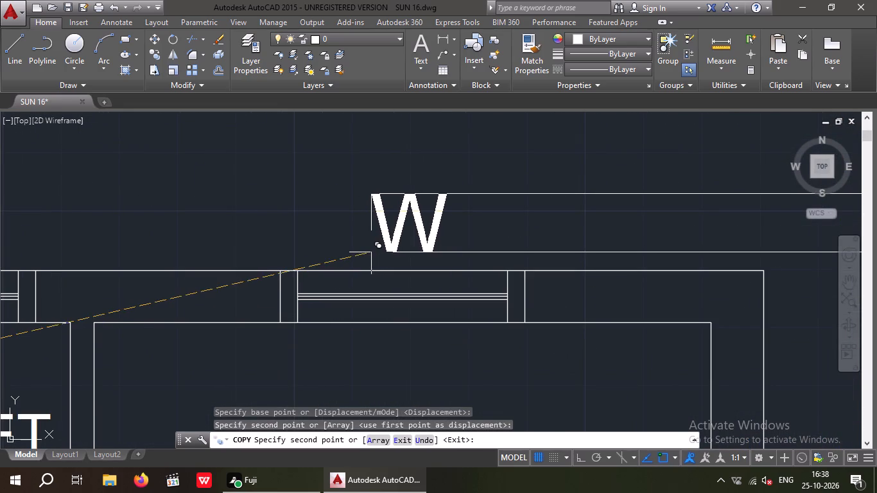
click(371, 252)
Place another copy of the W just east of the lower bedroom's window in the east wall.
scroll(378, 236, down, 4)
middle_drag(396, 298, 382, 197)
scroll(385, 206, down, 3)
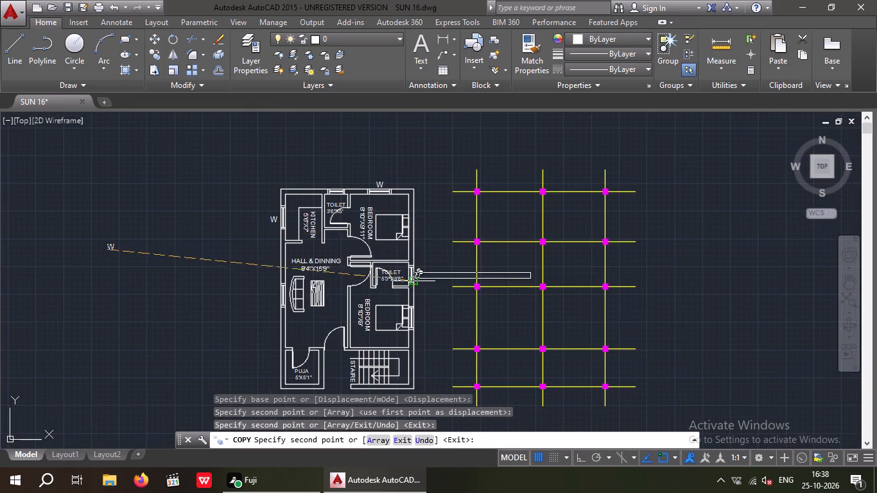
scroll(417, 279, up, 3)
scroll(417, 279, down, 4)
scroll(422, 319, up, 4)
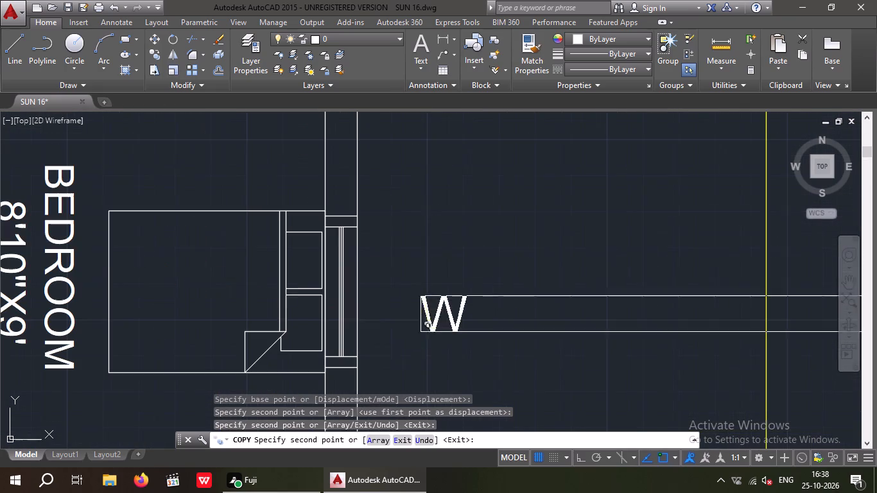
click(376, 309)
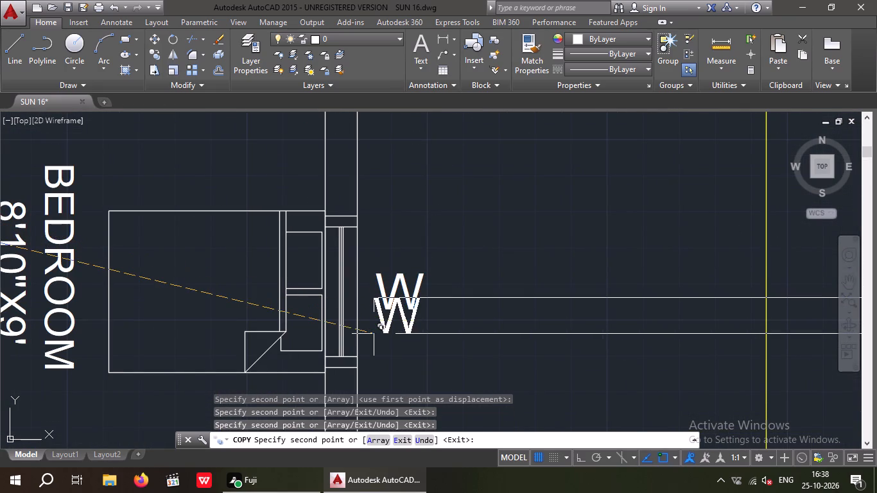
Place a further W copy just west of the hall window beside the sofa, and finish copying.
scroll(379, 332, down, 4)
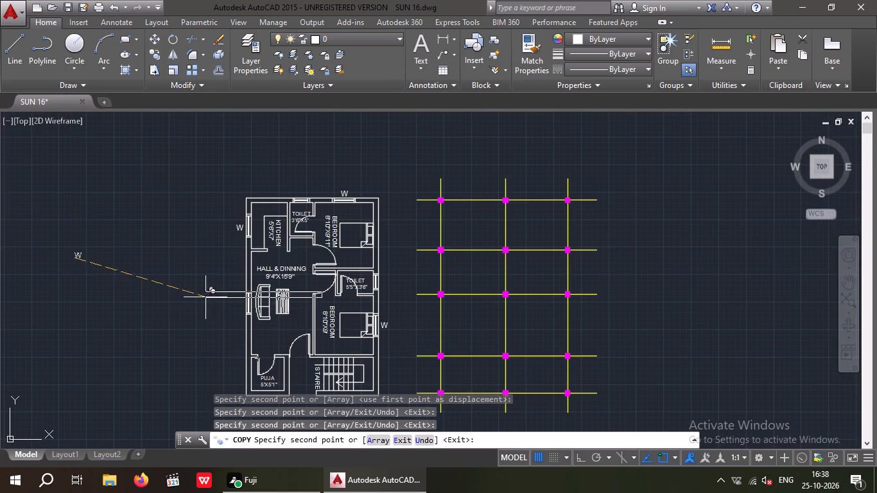
scroll(206, 298, up, 3)
scroll(306, 314, up, 2)
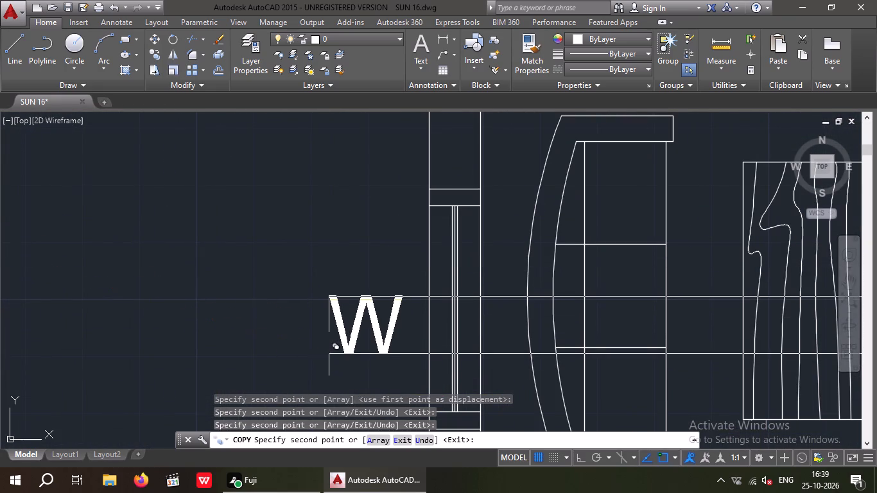
click(333, 358)
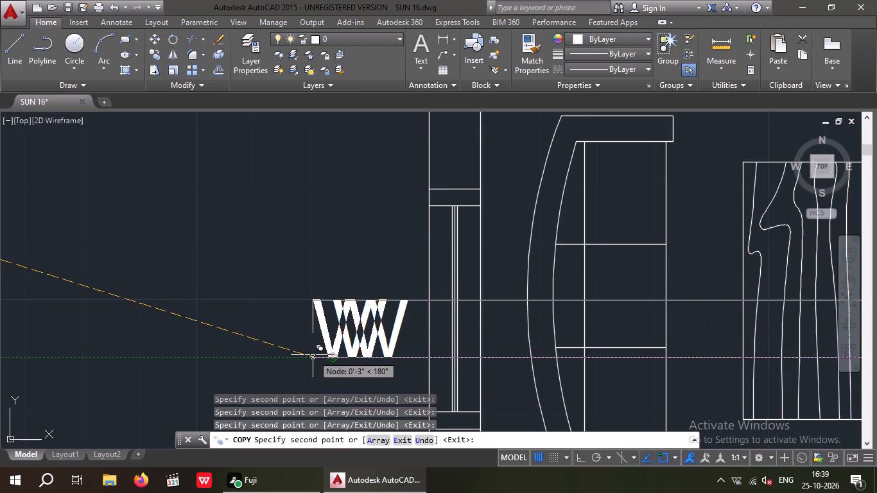
scroll(302, 316, down, 7)
middle_drag(295, 273, 302, 236)
middle_drag(281, 284, 271, 263)
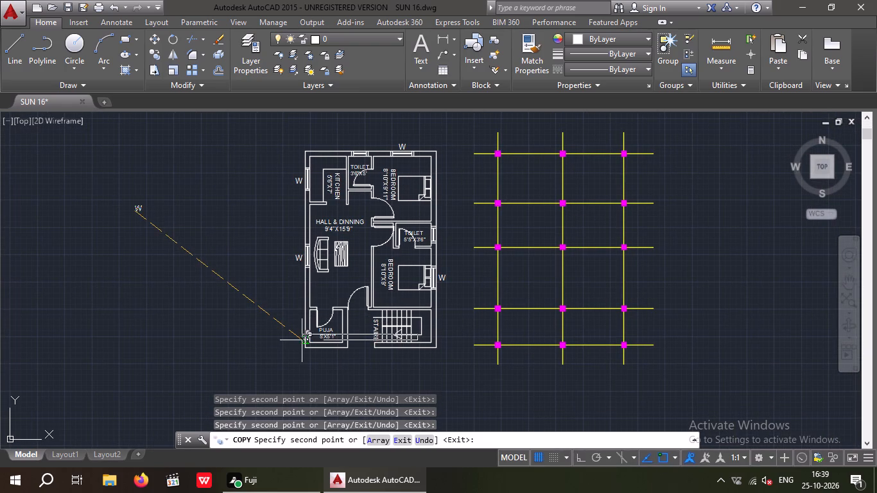
key(Escape)
key(Escape)
Draw a vertical line across the PUJA room's bottom wall, from the midpoint of its inner line to the outer line.
scroll(320, 350, up, 3)
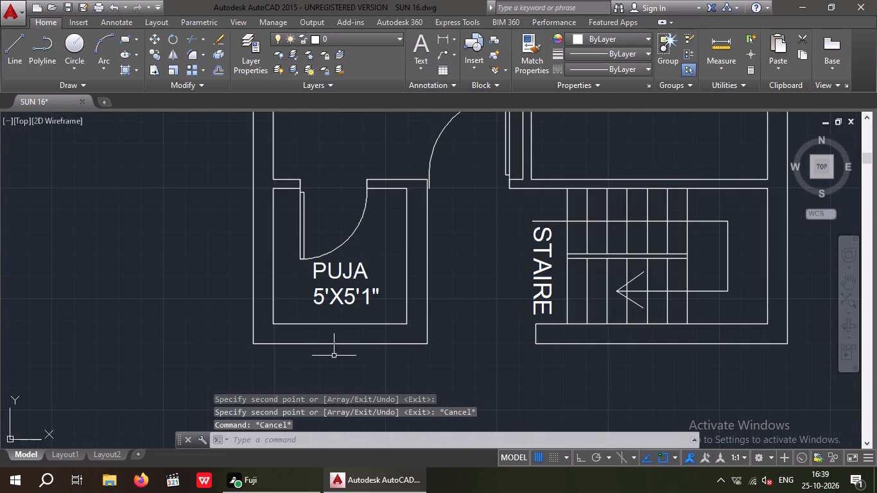
key(l)
key(space)
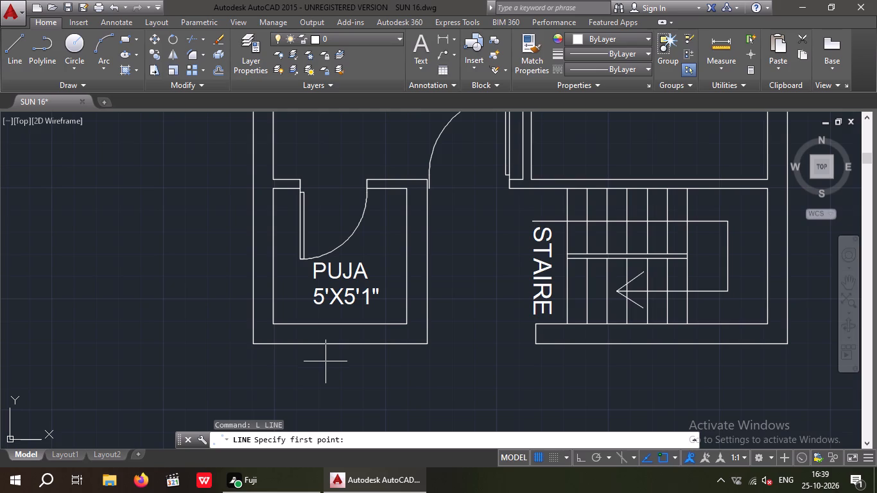
click(338, 323)
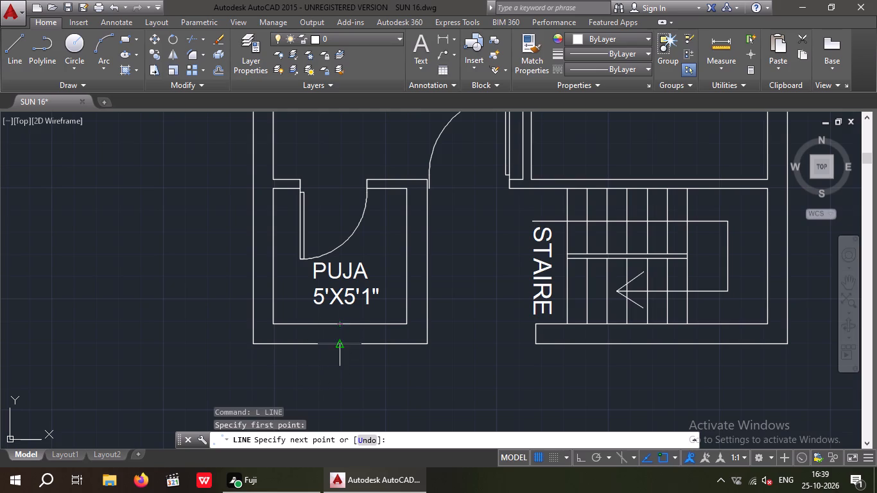
scroll(339, 342, up, 3)
click(336, 357)
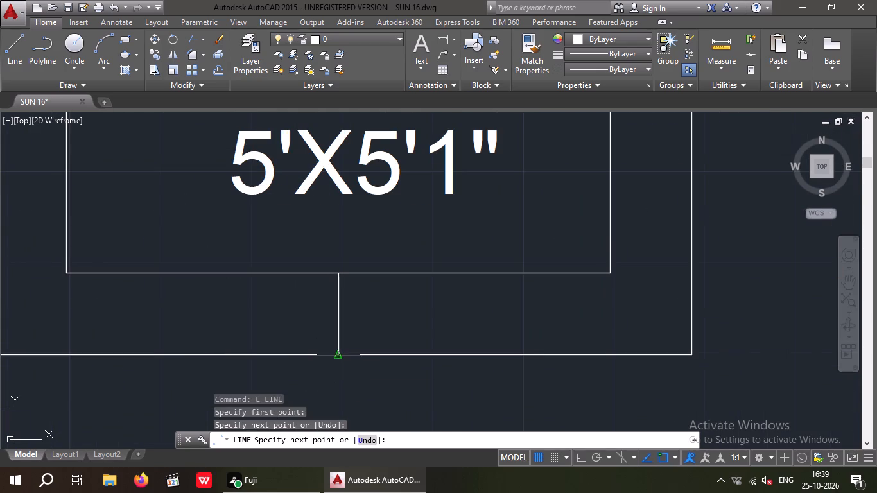
key(space)
Offset the vertical line in the PUJA room's bottom wall 1' to both the east and the west.
key(o)
key(Return)
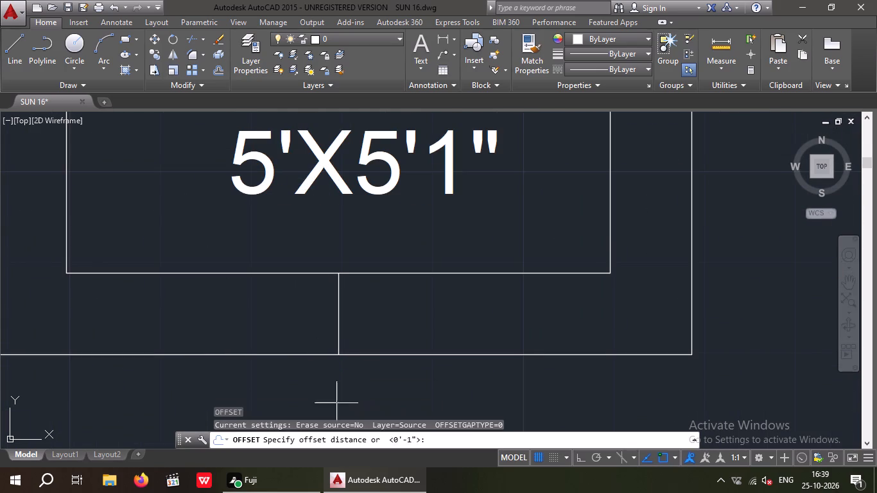
key(1)
key(apostrophe)
key(Return)
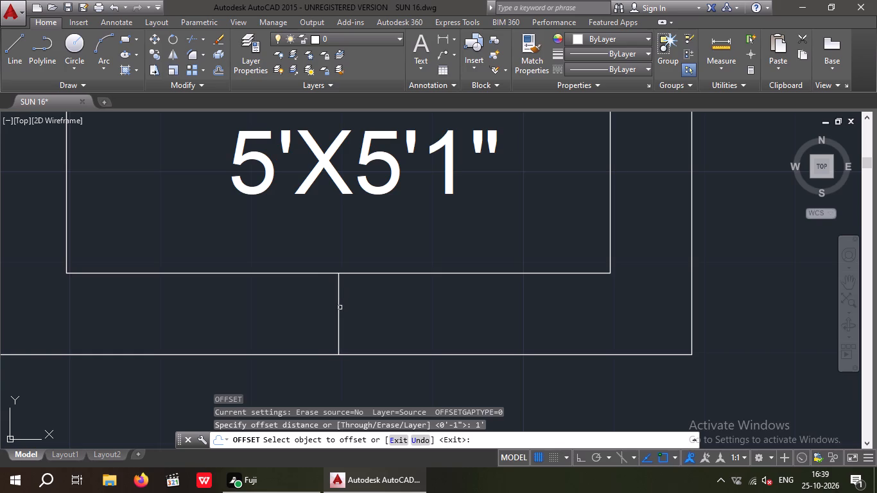
drag(338, 314, 354, 311)
drag(400, 315, 379, 321)
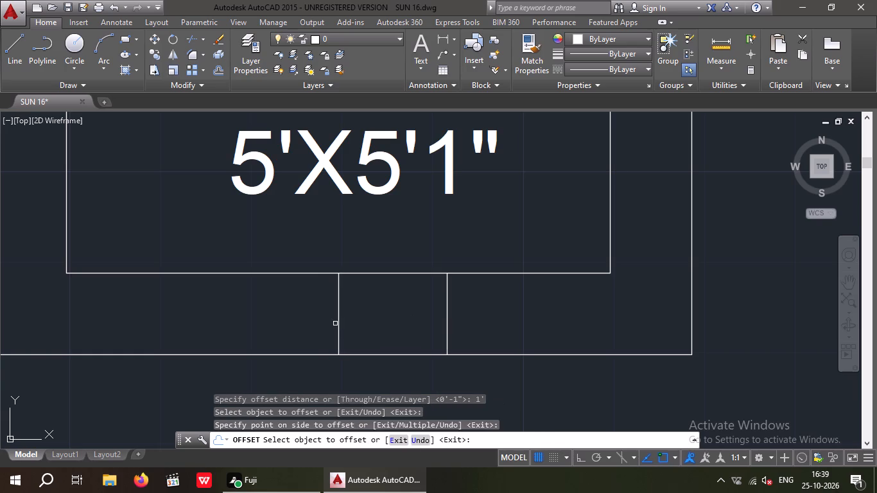
drag(337, 324, 302, 332)
click(296, 332)
key(Escape)
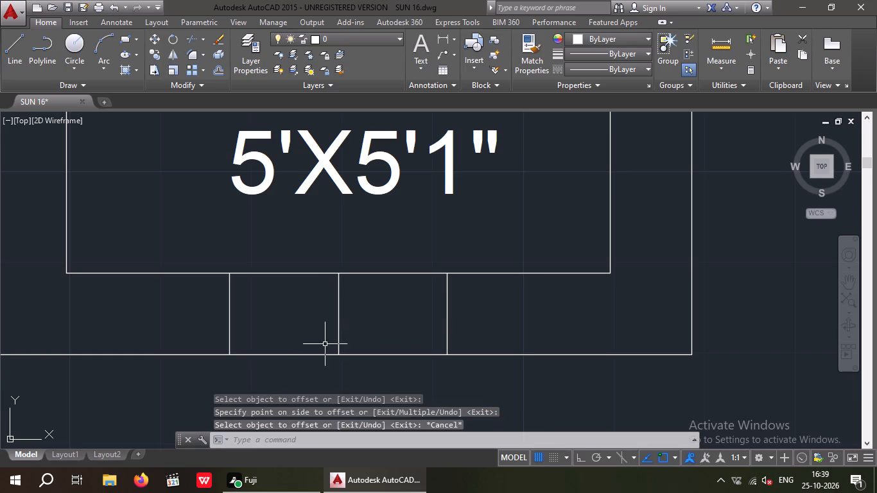
key(Escape)
Offset the two outer vertical lines in the PUJA wall 3" outward to form the window jambs.
key(o)
key(Return)
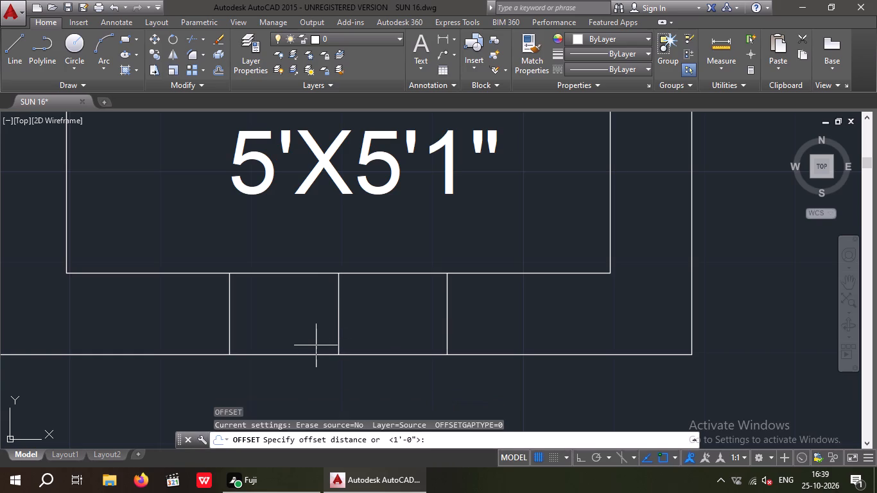
key(3)
key(shift+quotedbl)
key(Return)
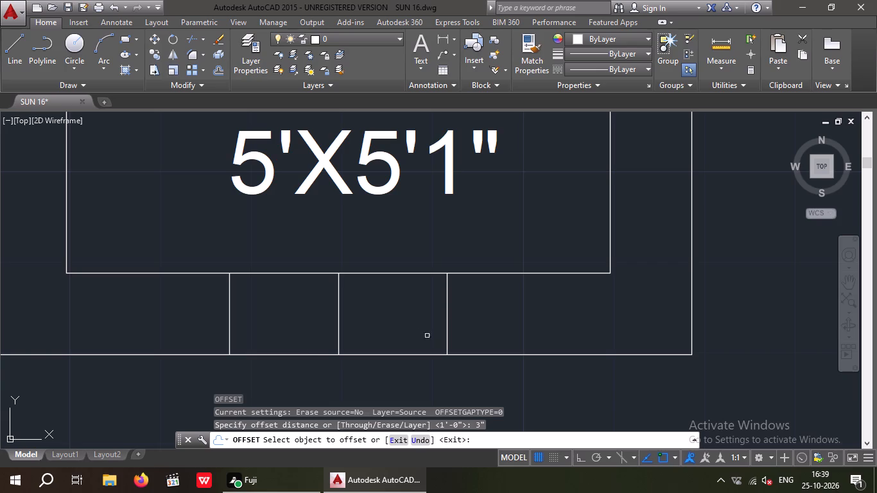
drag(447, 322, 475, 322)
drag(483, 320, 471, 324)
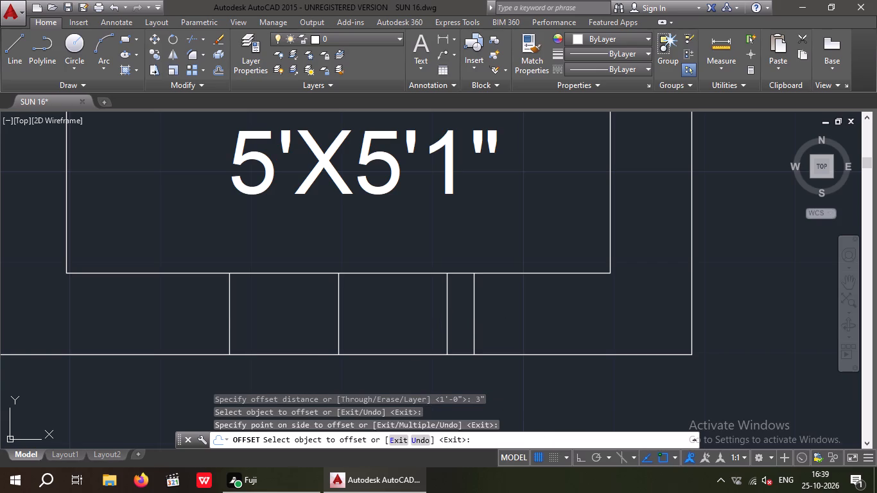
drag(229, 314, 213, 325)
click(213, 325)
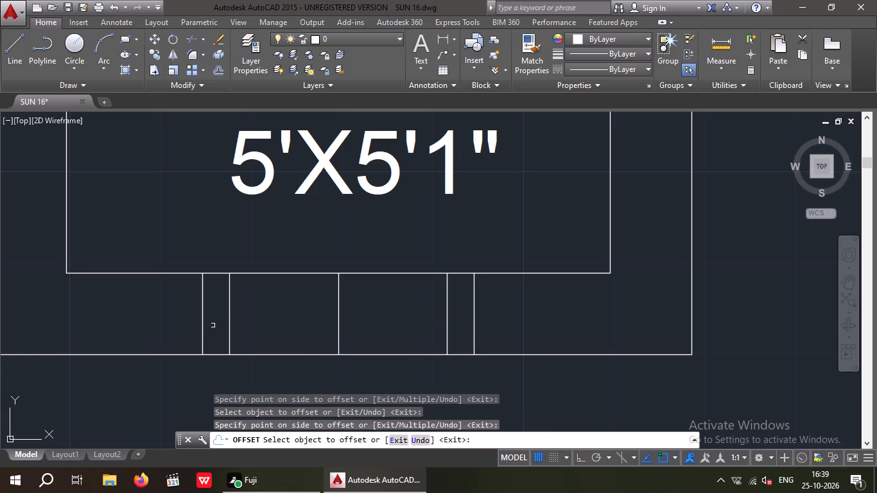
key(Escape)
key(Escape)
Delete the middle vertical line between the window jambs in the PUJA room's bottom wall.
drag(364, 295, 328, 317)
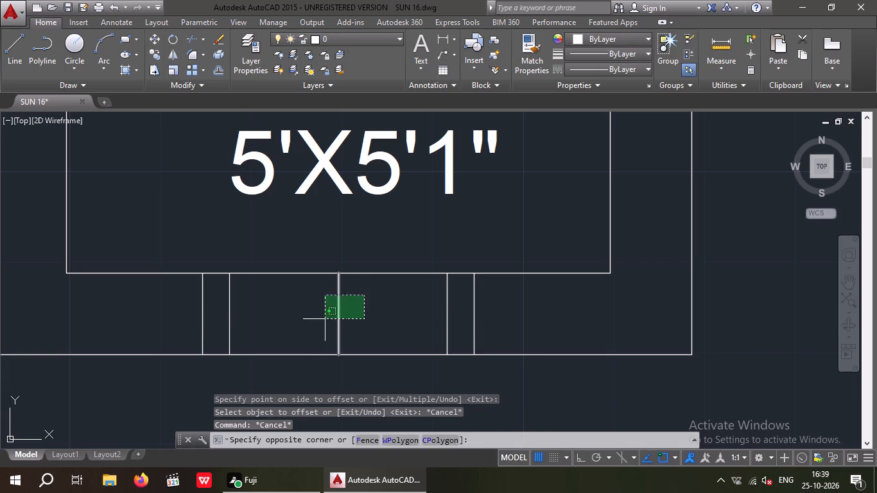
click(319, 324)
key(Delete)
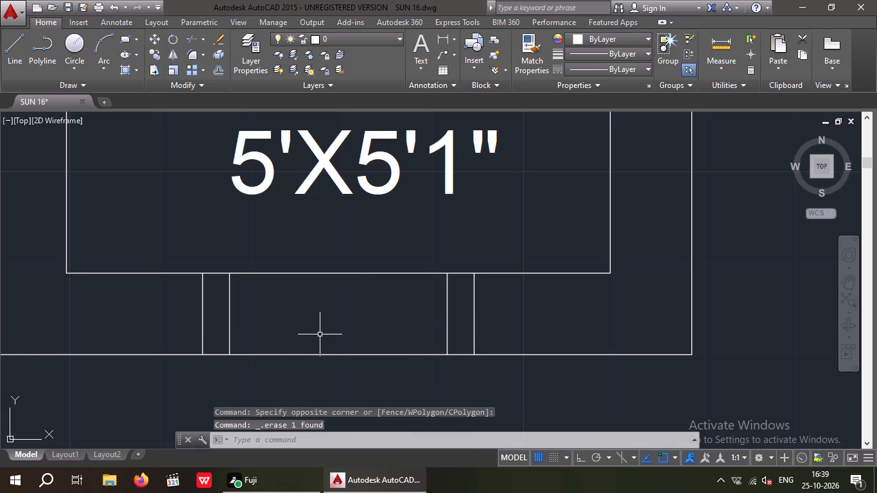
key(Escape)
key(Escape)
Draw a horizontal line joining the midpoints of the two inner jamb lines of the PUJA window.
key(l)
key(space)
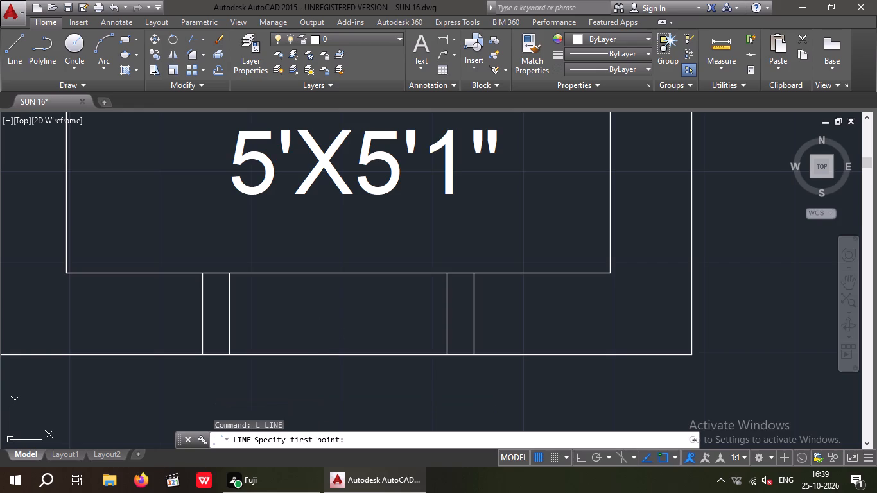
drag(227, 315, 249, 319)
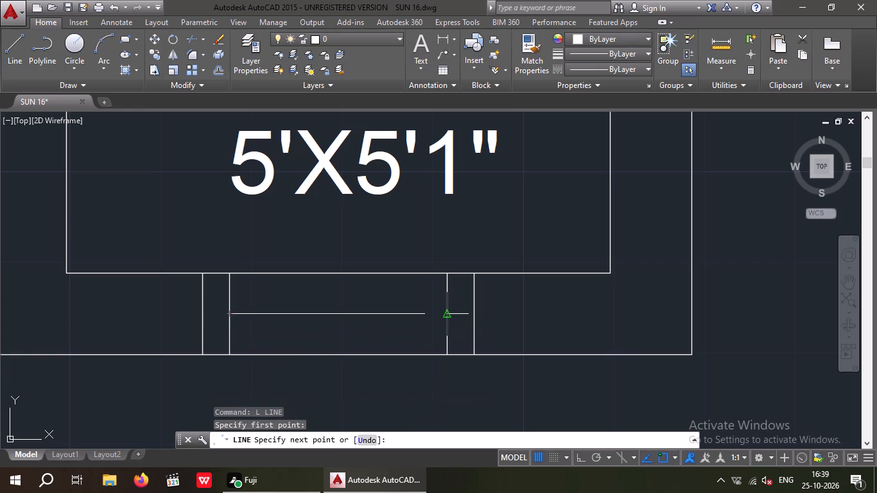
click(447, 315)
key(Escape)
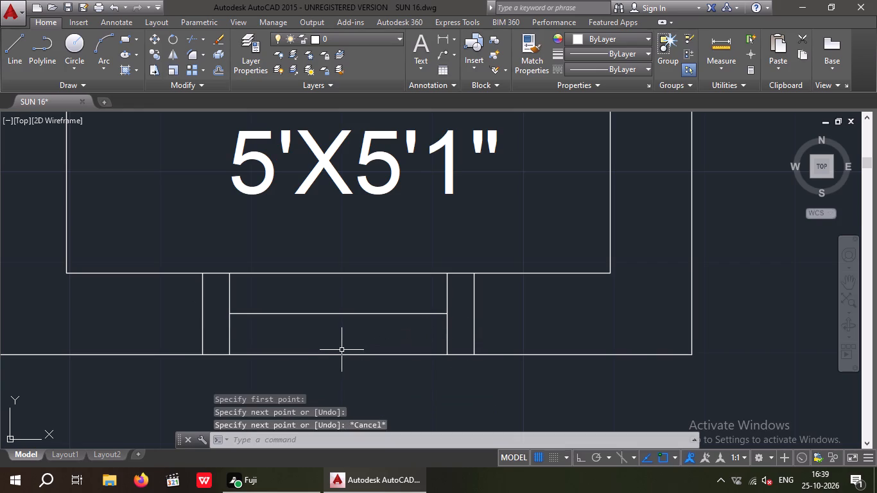
key(Escape)
Offset the horizontal centre line of the PUJA window by 1/2" to both the north and the south.
key(o)
key(Return)
key(1)
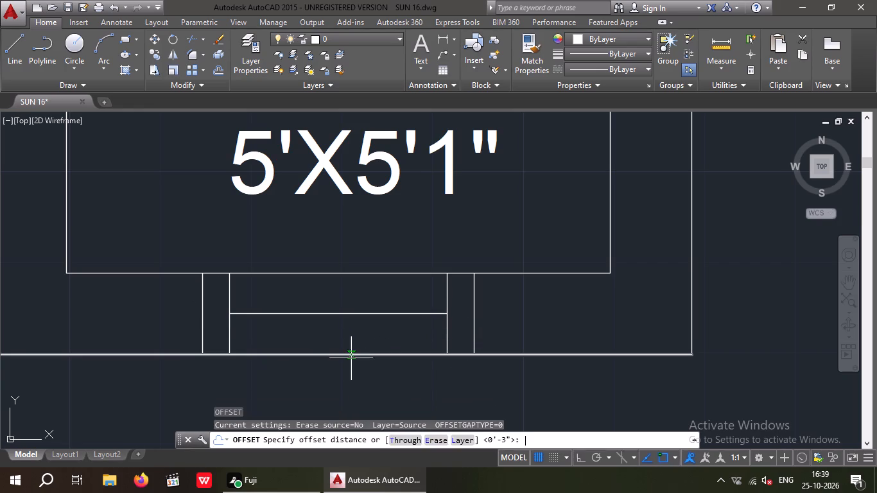
key(slash)
key(2)
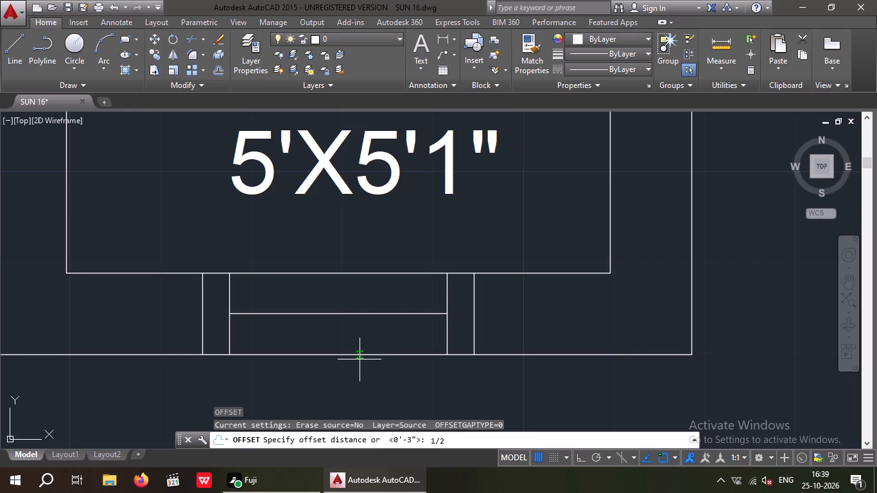
key(shift+quotedbl)
key(Return)
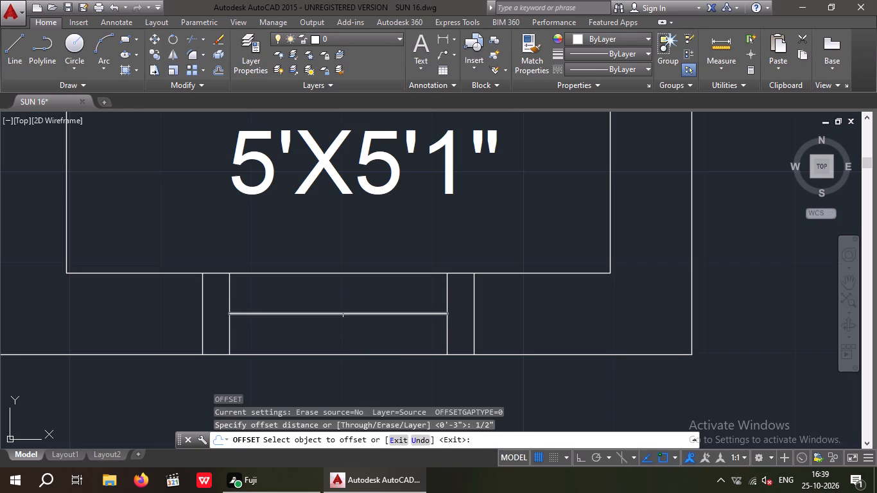
click(345, 315)
click(351, 294)
scroll(347, 322, up, 2)
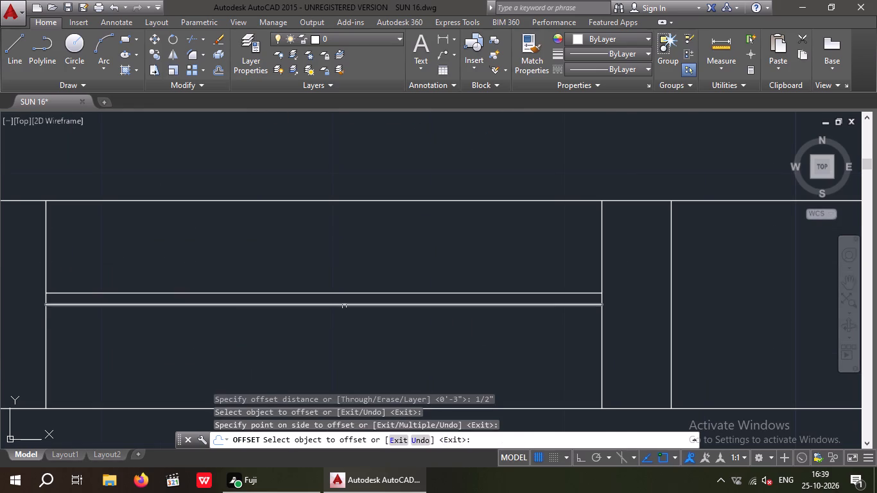
drag(345, 306, 350, 322)
click(352, 338)
scroll(336, 314, down, 5)
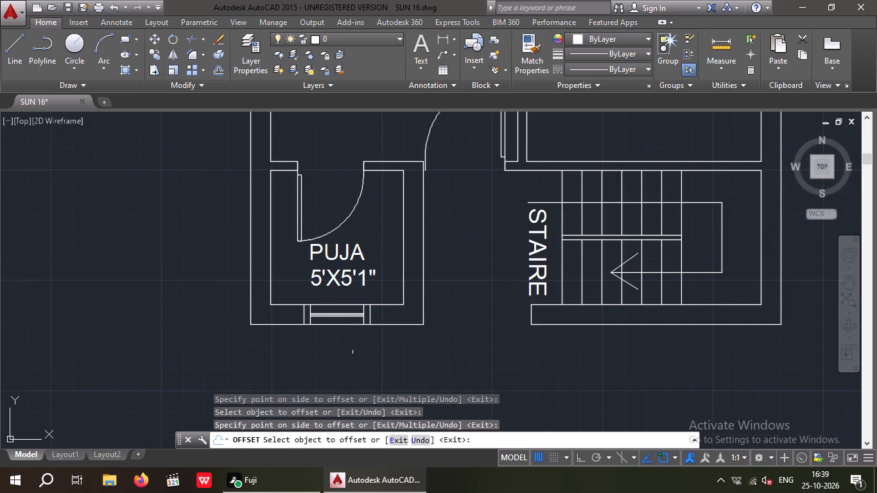
key(Escape)
key(Escape)
Change the spare W text west of the floor plan to V.
scroll(379, 329, down, 3)
drag(191, 175, 170, 207)
click(162, 211)
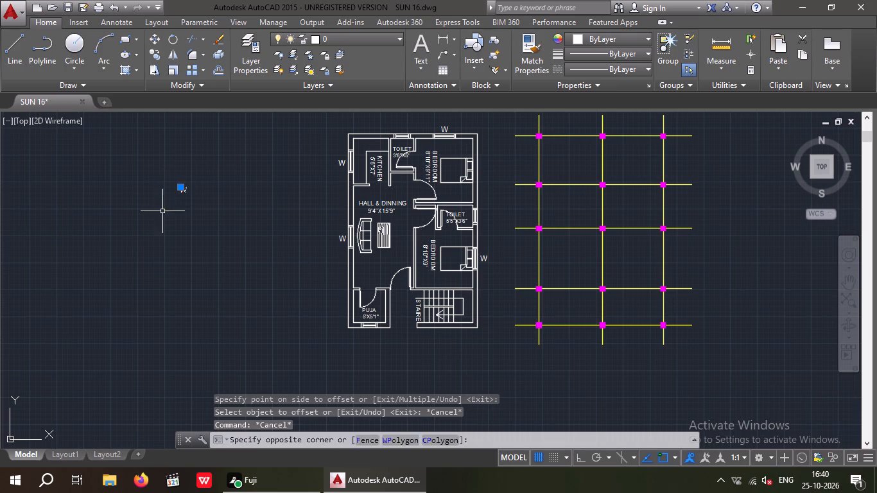
key(Escape)
double_click(184, 190)
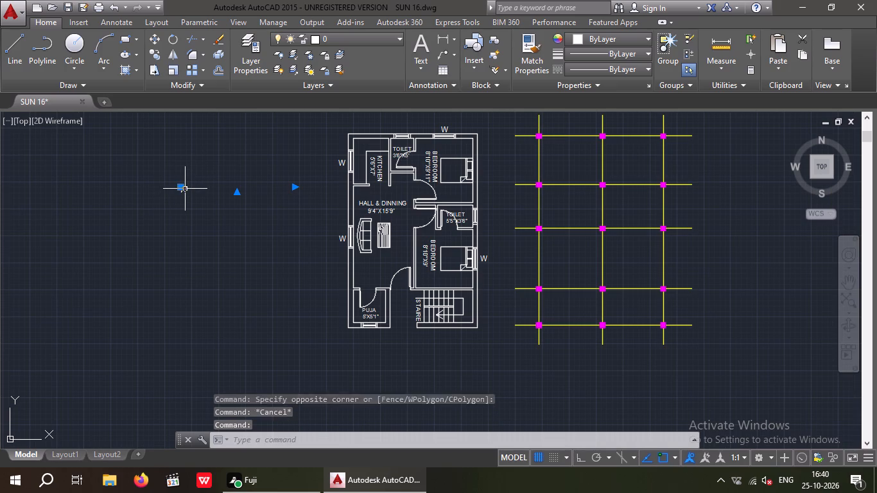
triple_click(186, 191)
key(Escape)
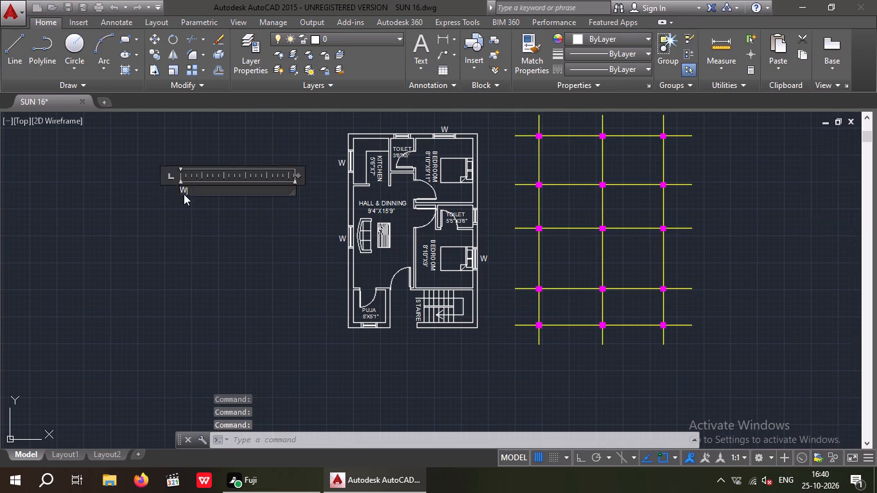
triple_click(183, 190)
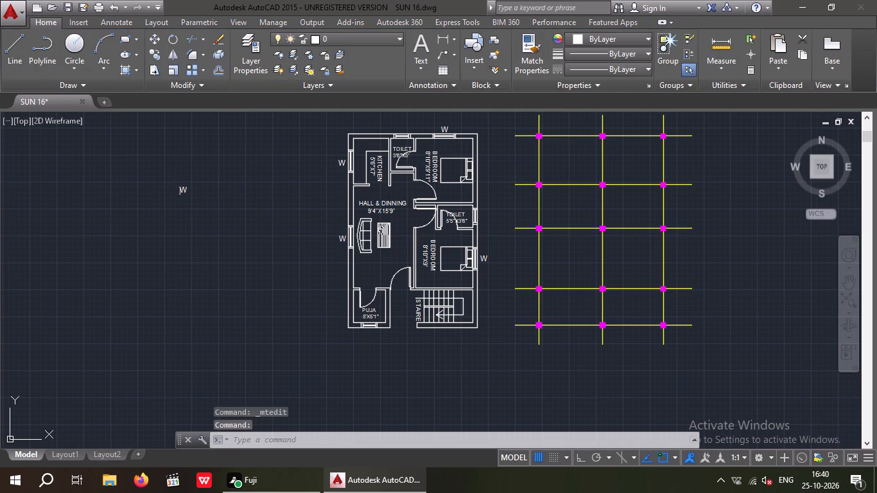
click(196, 193)
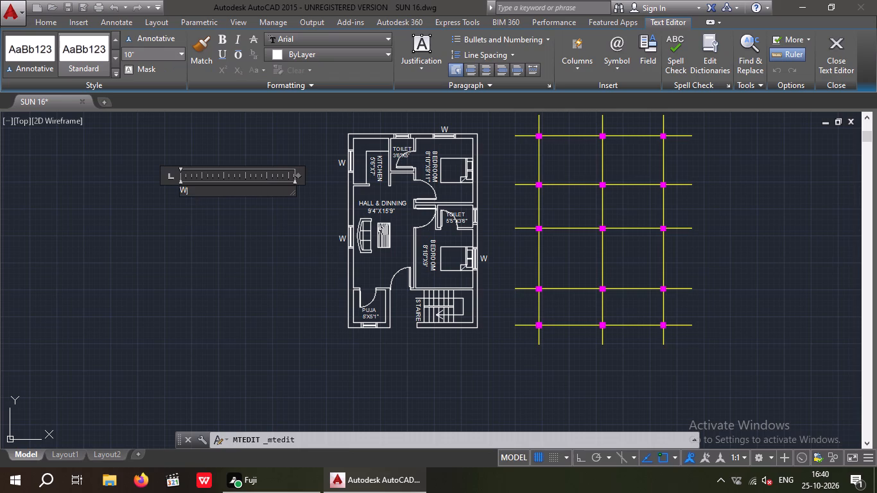
key(BackSpace)
key(v)
click(184, 220)
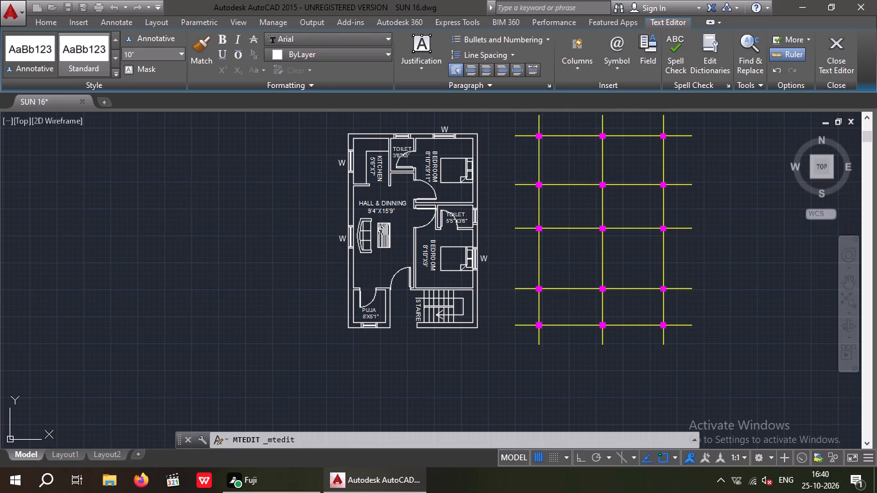
Copy the spare V label beside the outer windows of the 3'6"X5' toilet and the 5'5"X3'6" toilet.
scroll(181, 180, up, 2)
drag(216, 176, 159, 221)
click(157, 223)
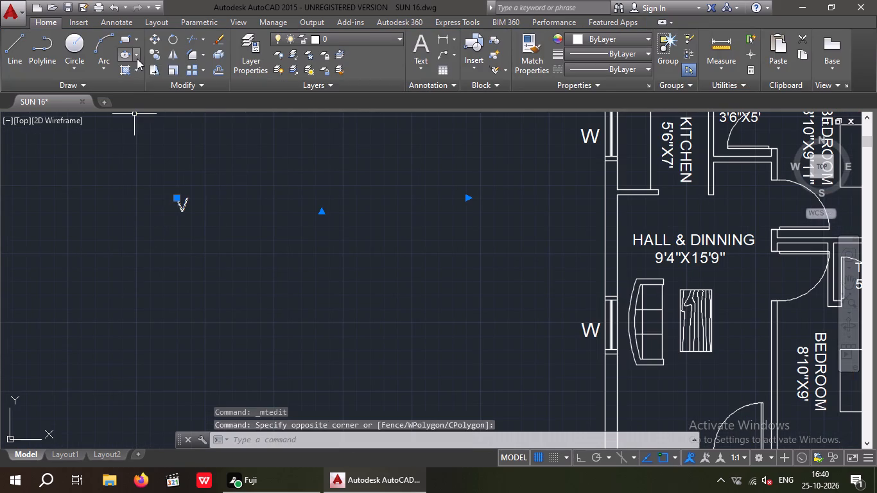
click(157, 49)
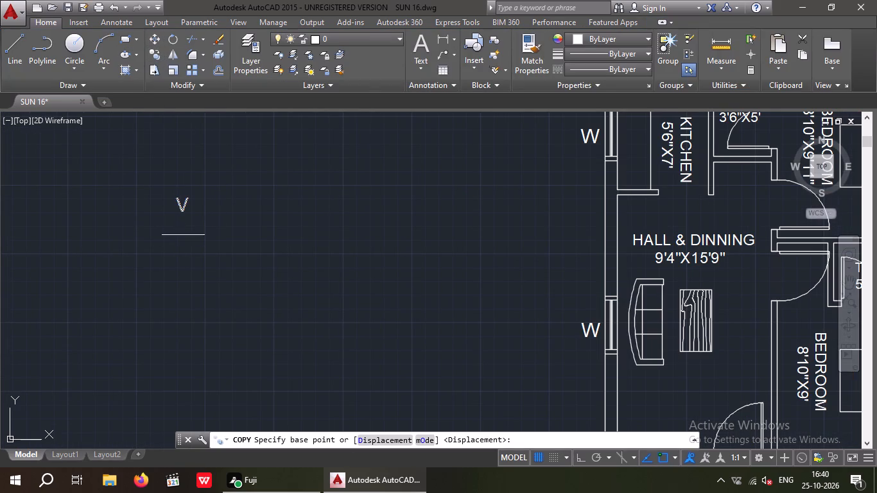
click(186, 216)
middle_drag(202, 238, 155, 237)
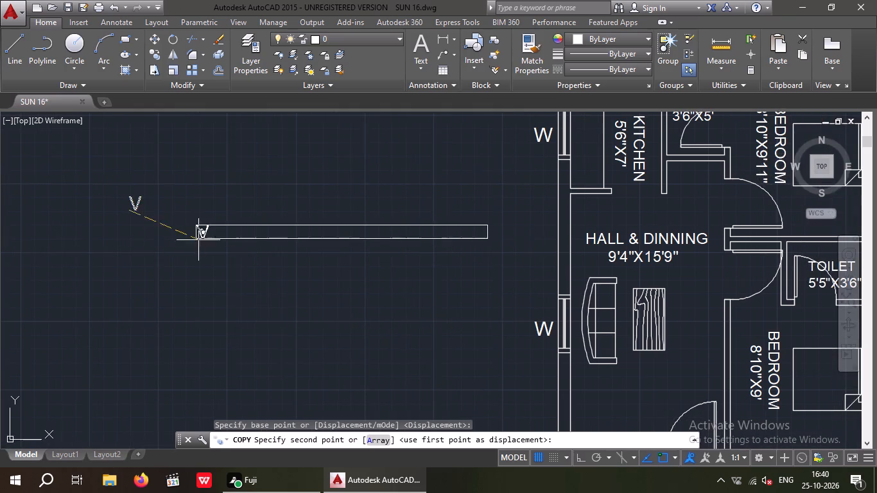
scroll(239, 248, down, 2)
scroll(417, 168, up, 5)
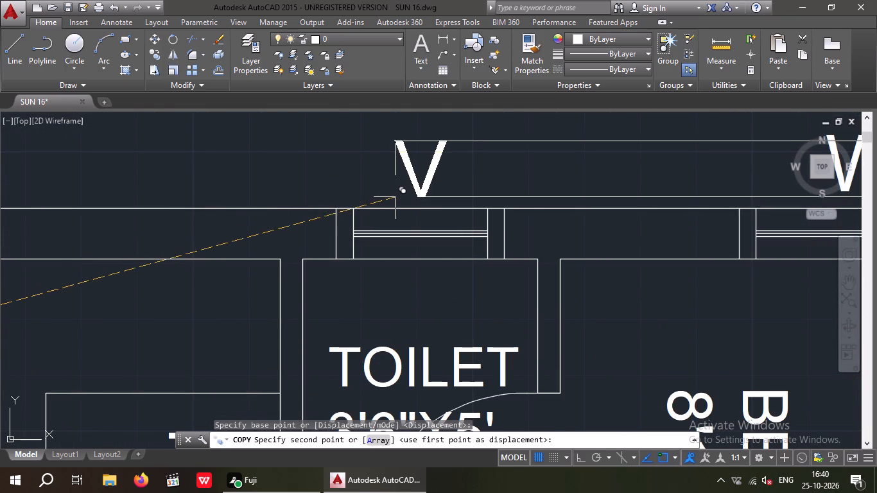
click(395, 197)
scroll(400, 176, down, 4)
scroll(530, 330, up, 3)
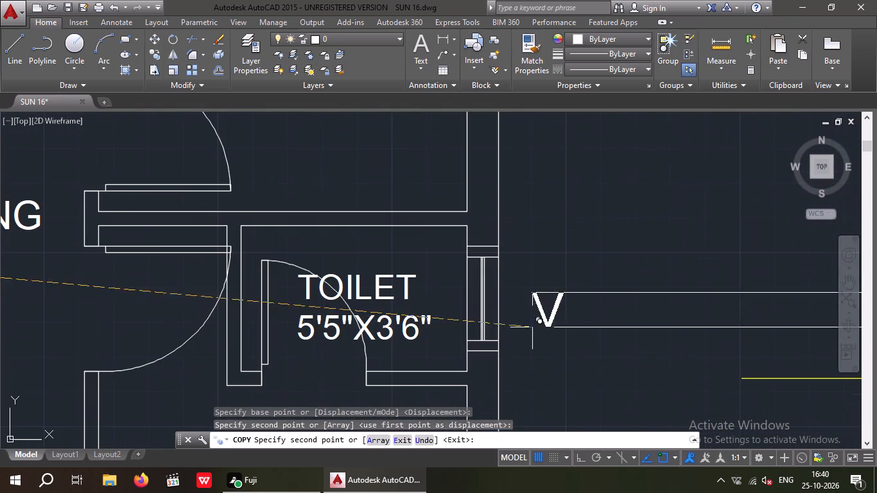
click(507, 322)
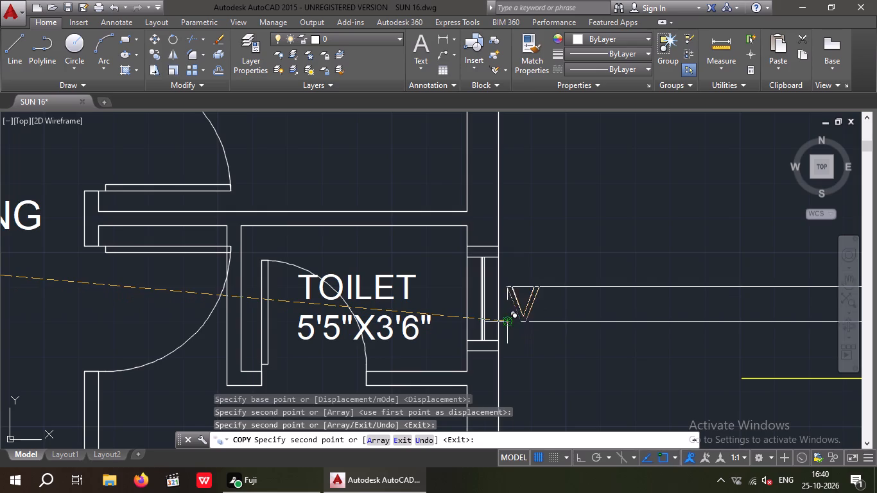
Place another copy of the V label just below the PUJA room's window and finish copying.
scroll(510, 315, down, 4)
middle_drag(413, 342, 413, 283)
scroll(419, 275, down, 3)
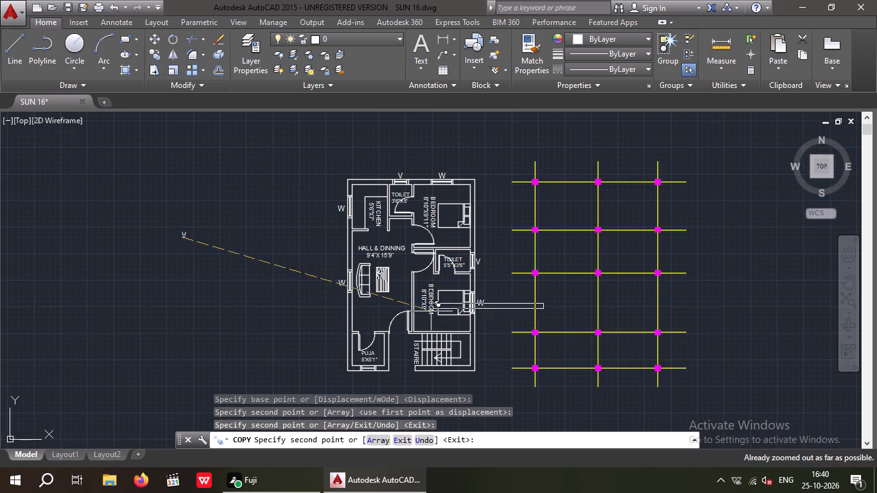
middle_drag(376, 381, 392, 335)
scroll(381, 358, up, 4)
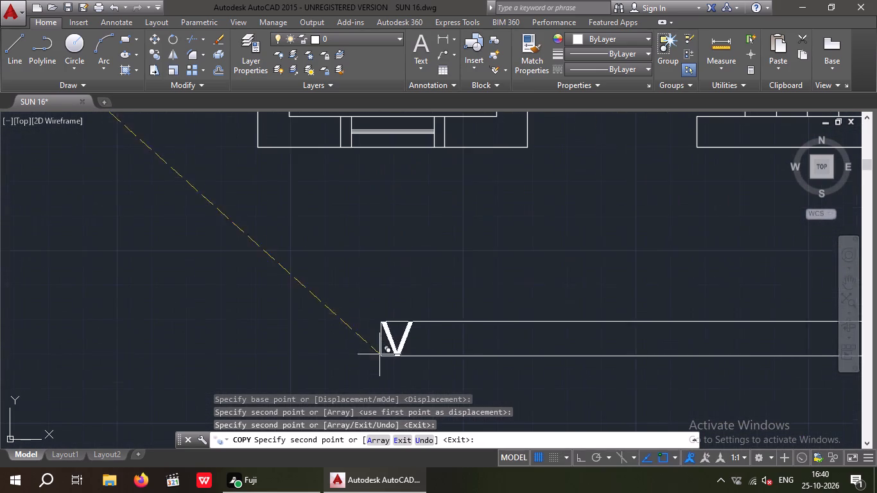
click(375, 194)
scroll(388, 249, down, 3)
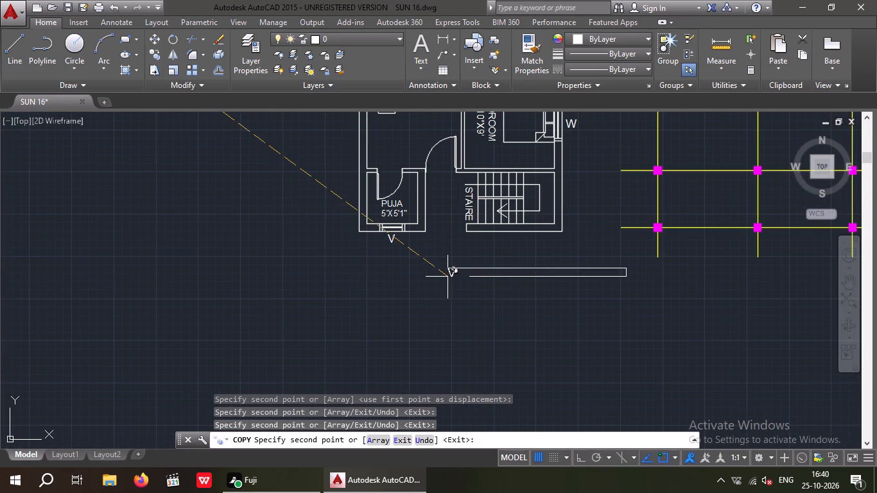
key(Escape)
key(Escape)
Draw a horizontal line across the entrance opening from the midpoint of the stair wall's end to the PUJA room's east wall.
click(17, 45)
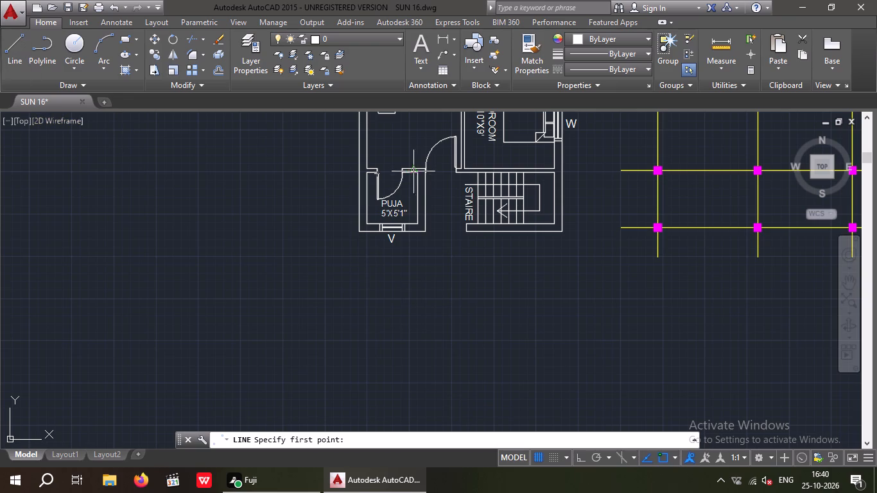
scroll(462, 234, up, 3)
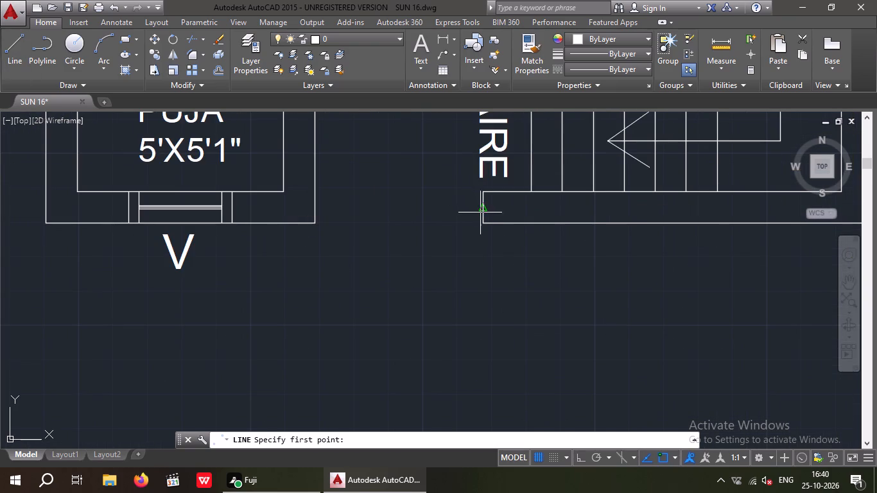
drag(482, 209, 467, 216)
scroll(326, 215, up, 2)
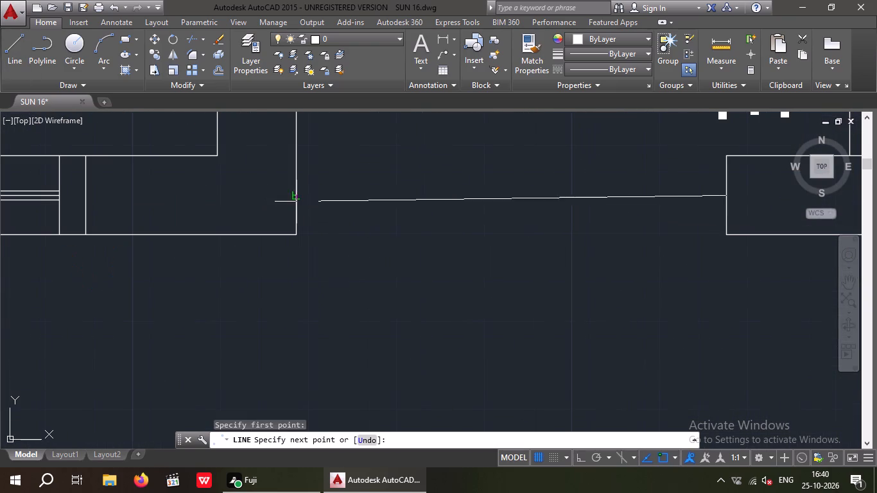
click(580, 458)
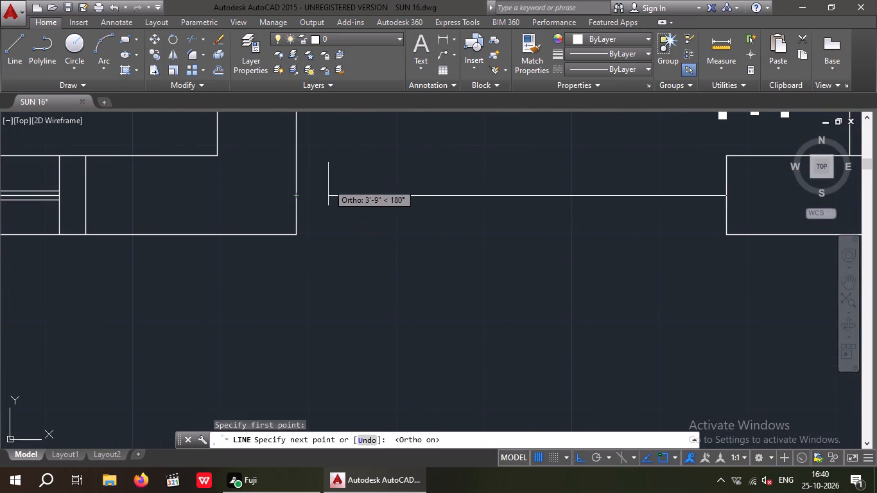
click(293, 195)
key(Escape)
scroll(349, 219, down, 3)
scroll(404, 252, down, 3)
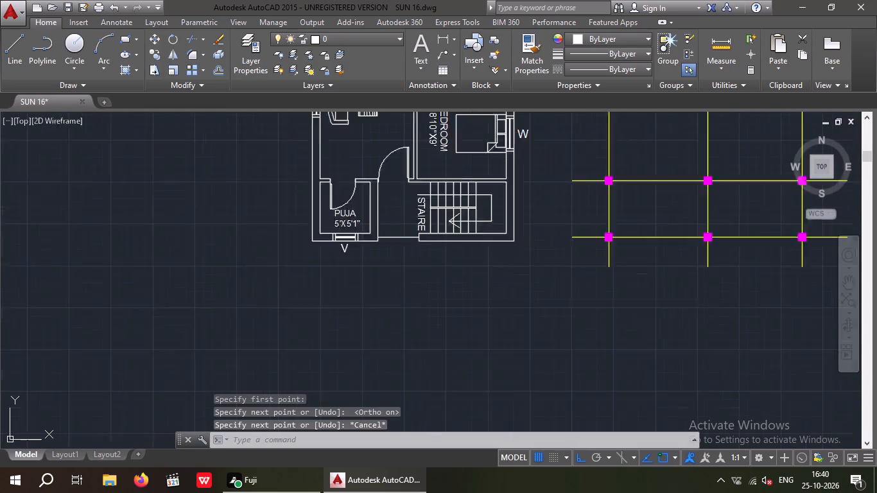
Change the spare V text west of the floor plan to D.
middle_drag(411, 273, 405, 339)
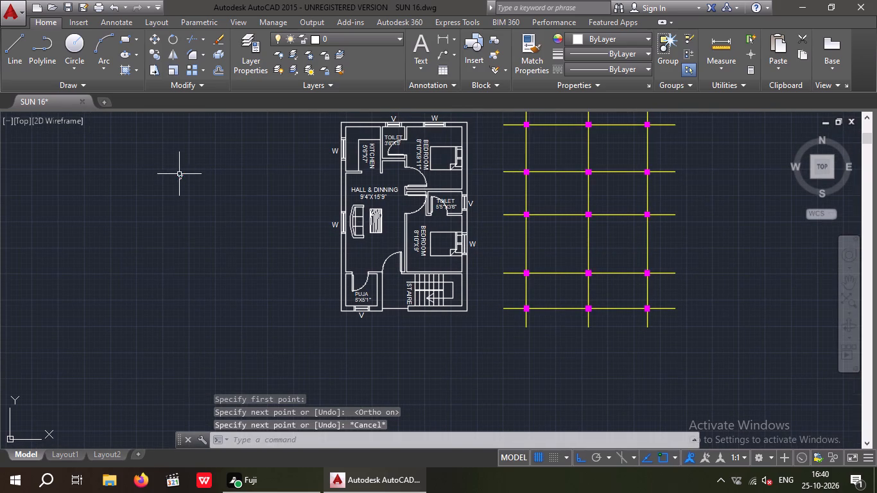
double_click(181, 176)
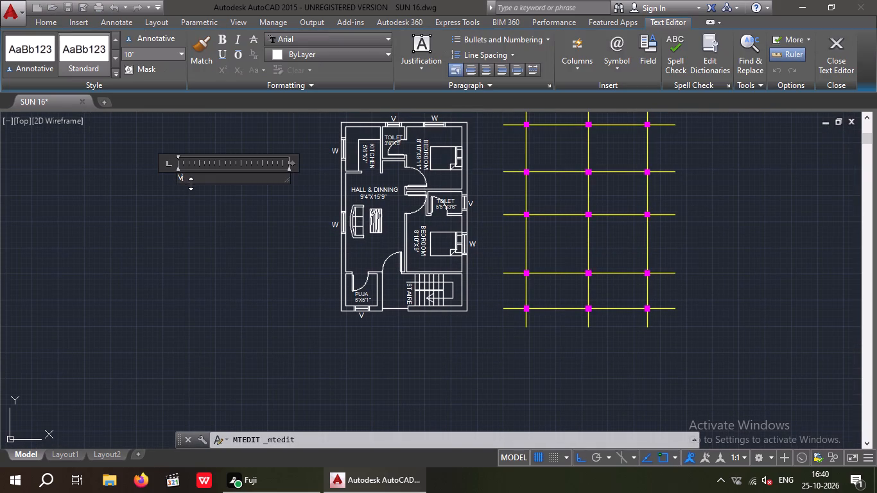
key(BackSpace)
key(d)
click(173, 204)
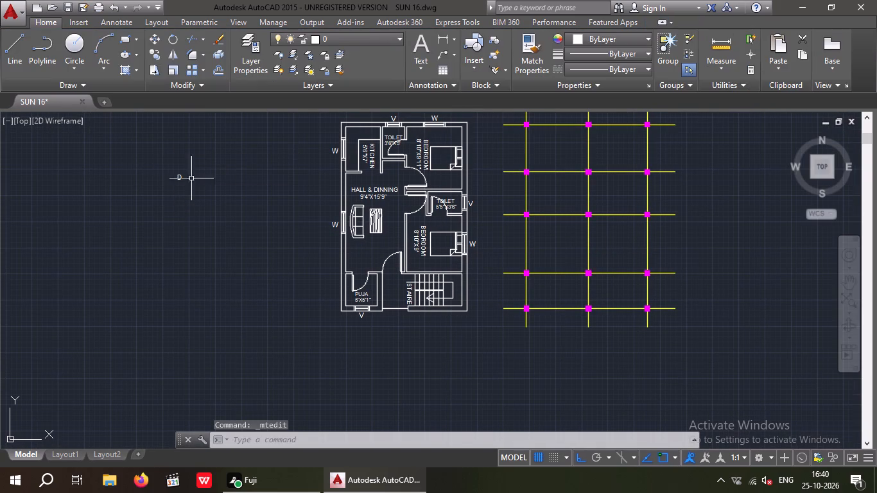
Copy the spare D label into the door opening of the 8'10"X9'11" bedroom, with Ortho off.
drag(196, 168, 168, 195)
click(167, 195)
click(152, 53)
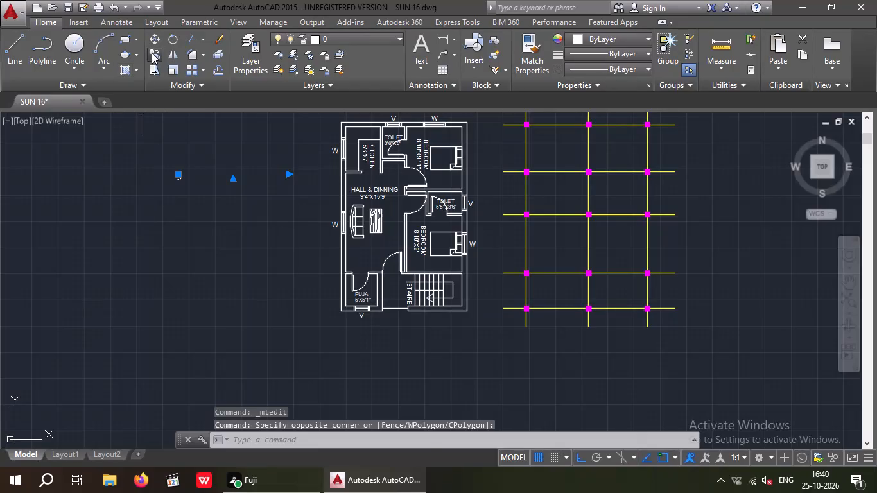
click(181, 180)
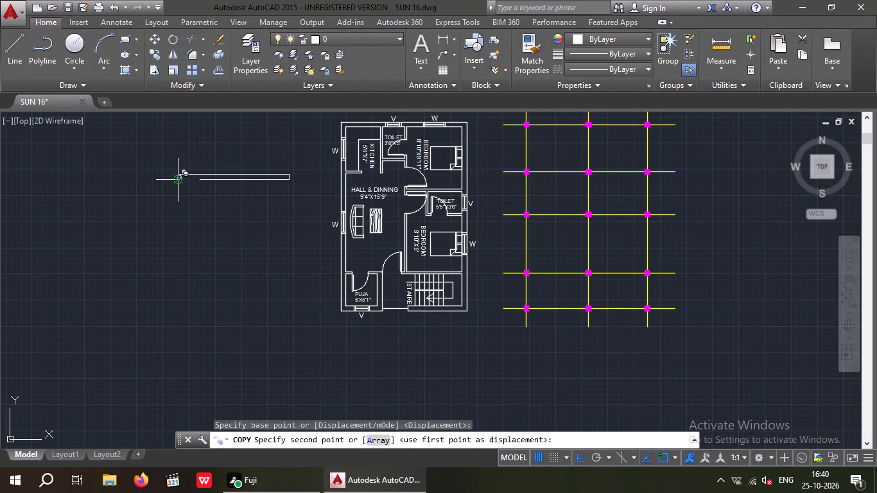
scroll(406, 194, up, 4)
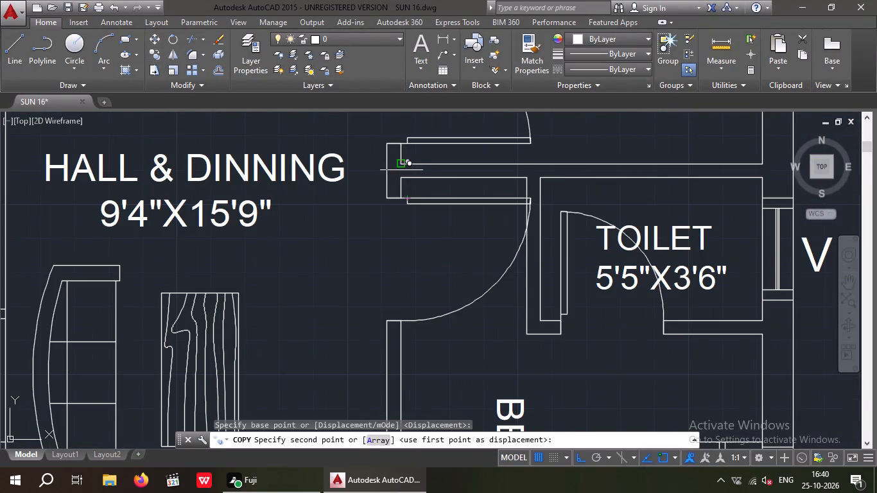
middle_drag(399, 205, 374, 356)
click(585, 460)
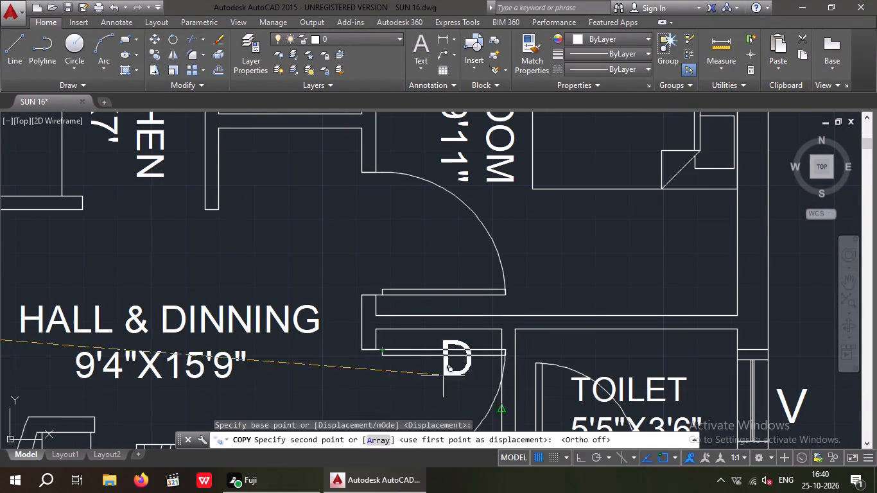
click(360, 252)
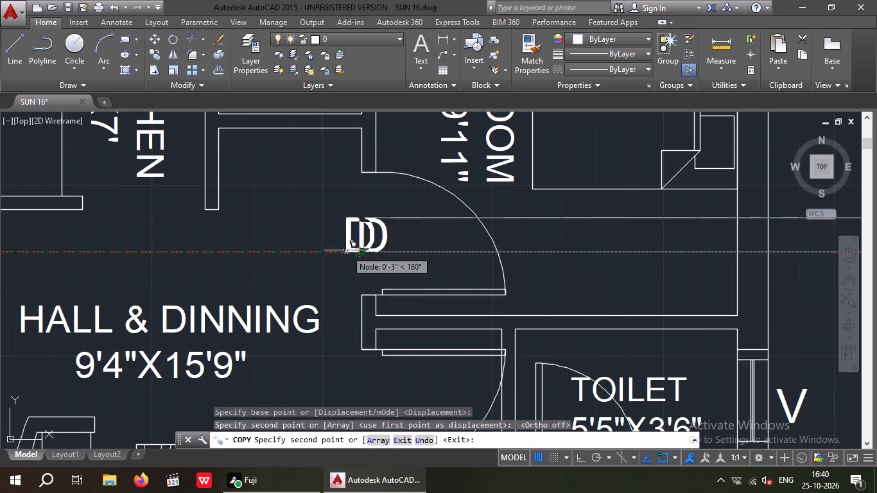
Place another copy of the D label at the door opening of the 8'10"X9' bedroom and finish copying.
scroll(293, 184, down, 4)
scroll(304, 230, up, 4)
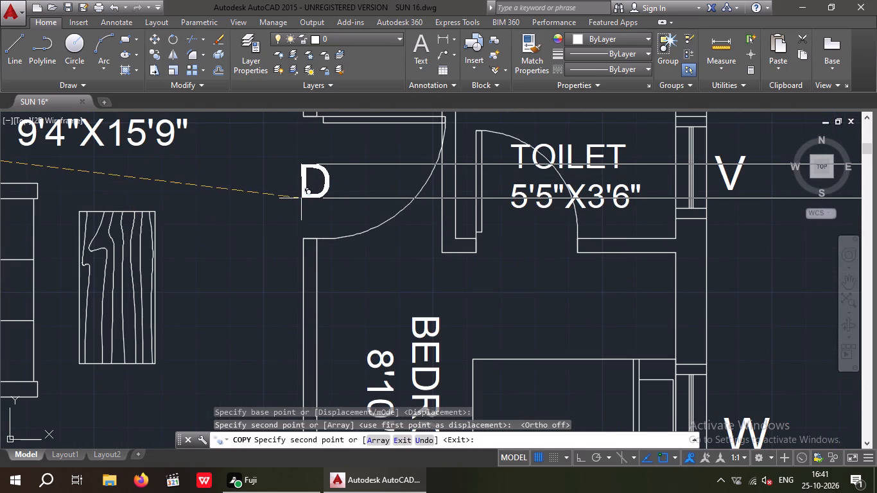
click(302, 195)
scroll(303, 188, down, 4)
scroll(290, 297, up, 2)
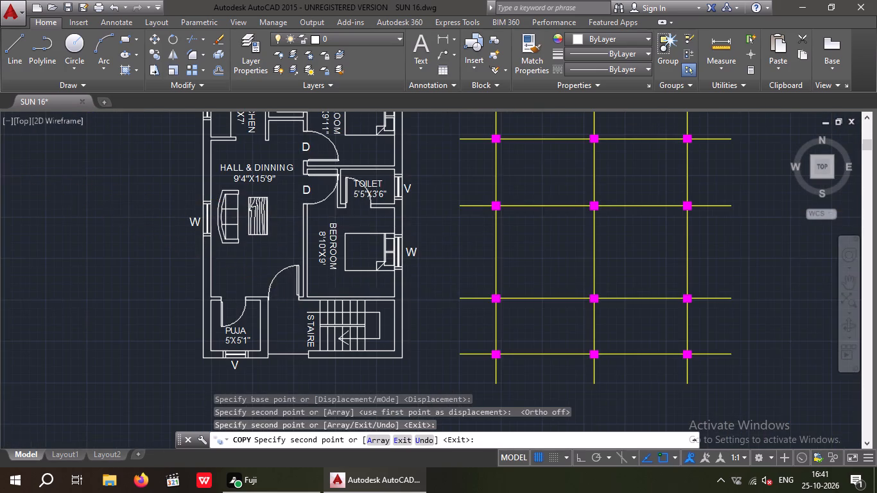
scroll(290, 298, up, 2)
scroll(238, 298, down, 4)
scroll(182, 307, up, 4)
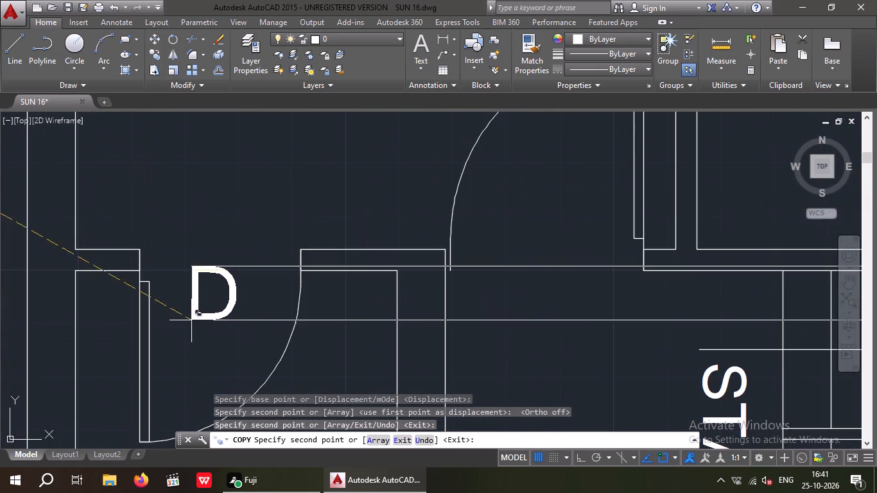
scroll(195, 268, down, 9)
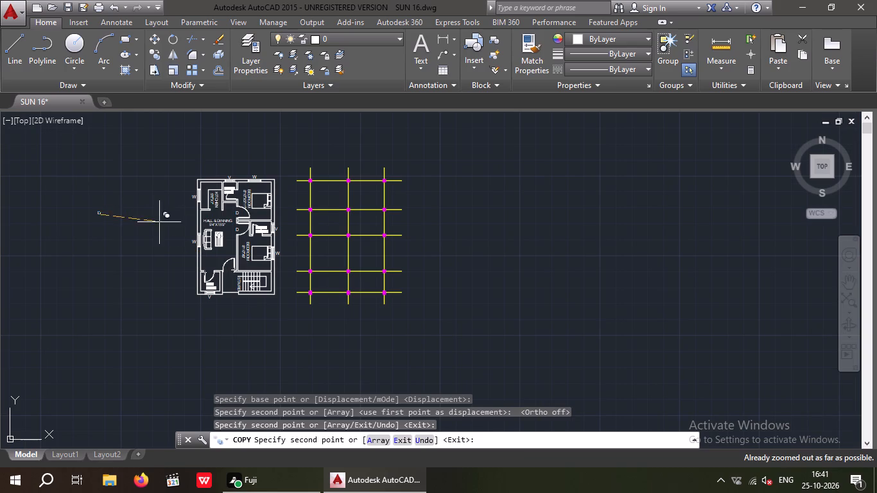
key(Escape)
Change the spare D text west of the floor plan to D1.
scroll(98, 214, up, 4)
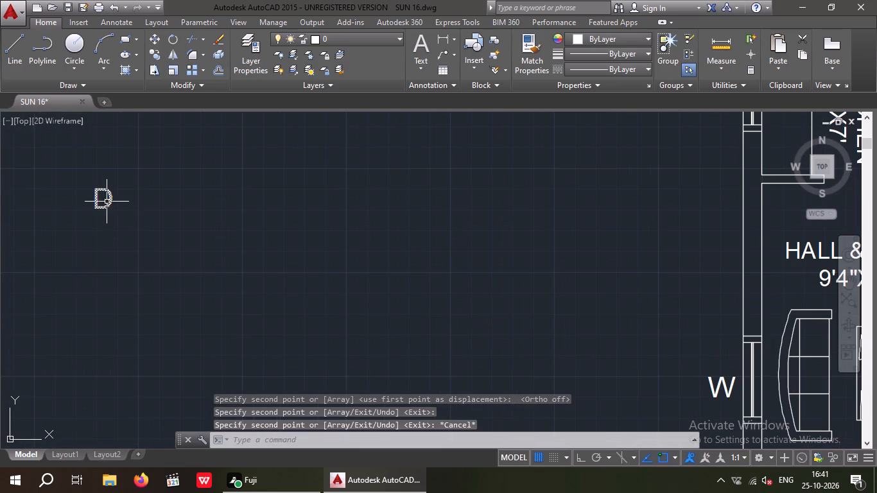
double_click(107, 202)
double_click(110, 204)
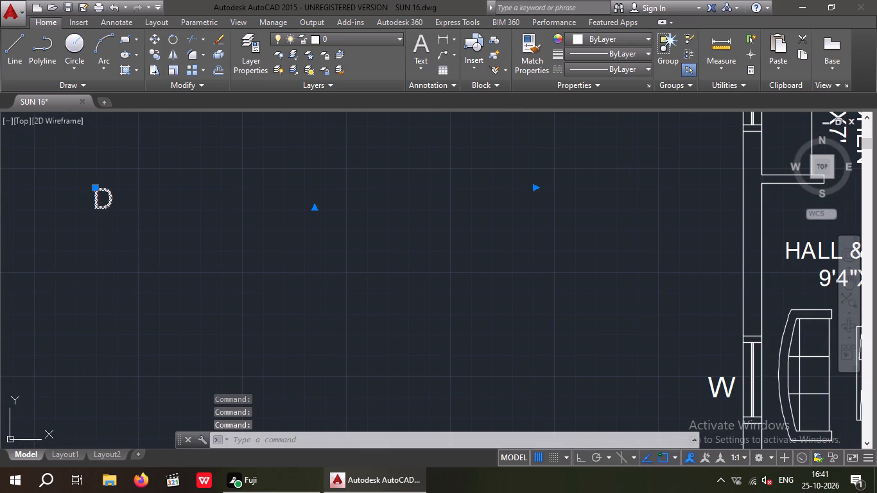
key(1)
click(121, 255)
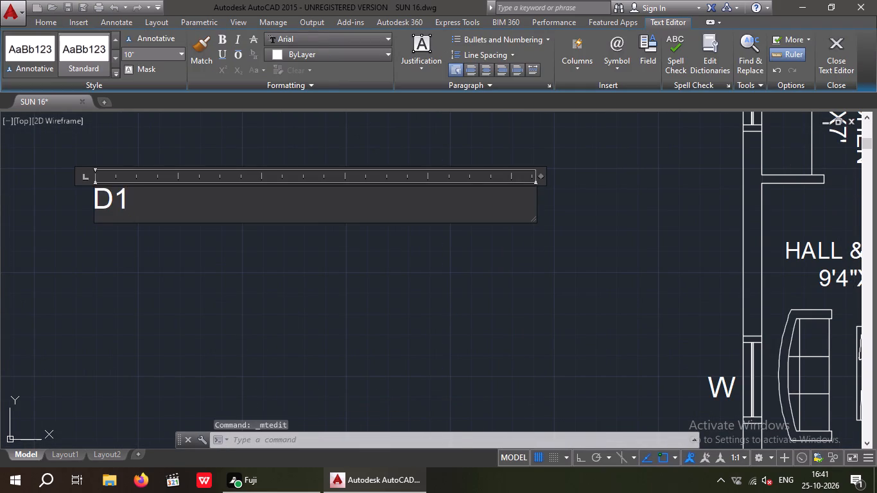
Copy the spare D1 label into the door openings of the 3'6"X5' toilet and the 5'5"X3'6" toilet.
drag(152, 163, 102, 210)
click(88, 216)
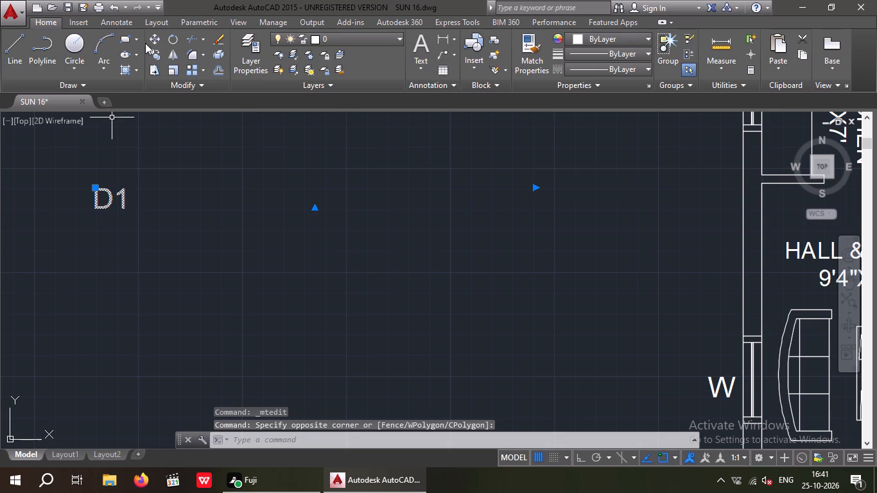
click(154, 57)
click(99, 212)
scroll(111, 207, down, 3)
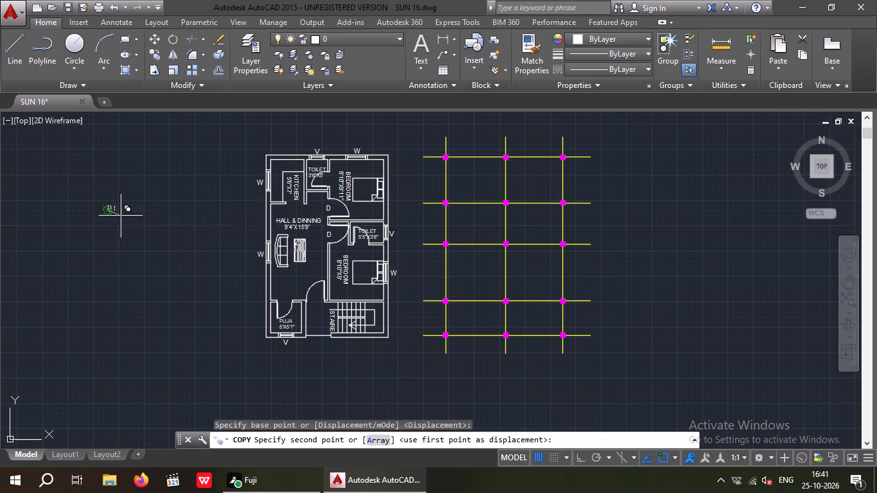
scroll(315, 183, up, 5)
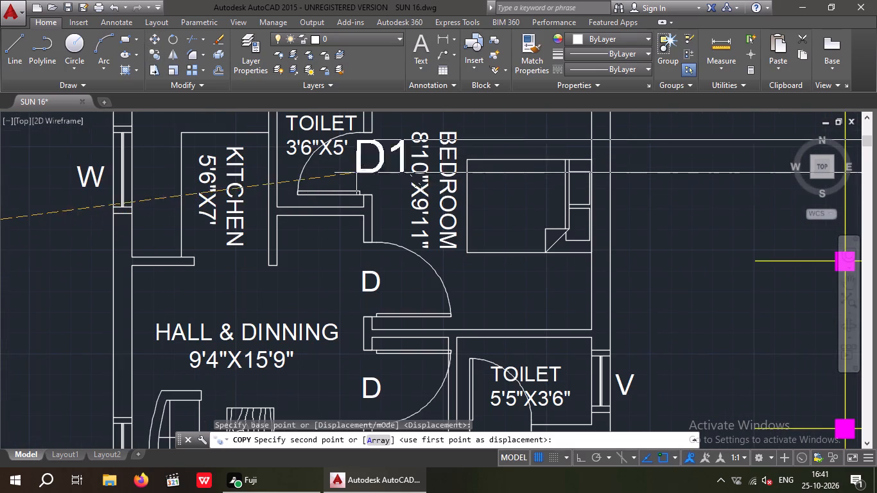
scroll(356, 173, up, 1)
click(353, 175)
scroll(353, 173, down, 4)
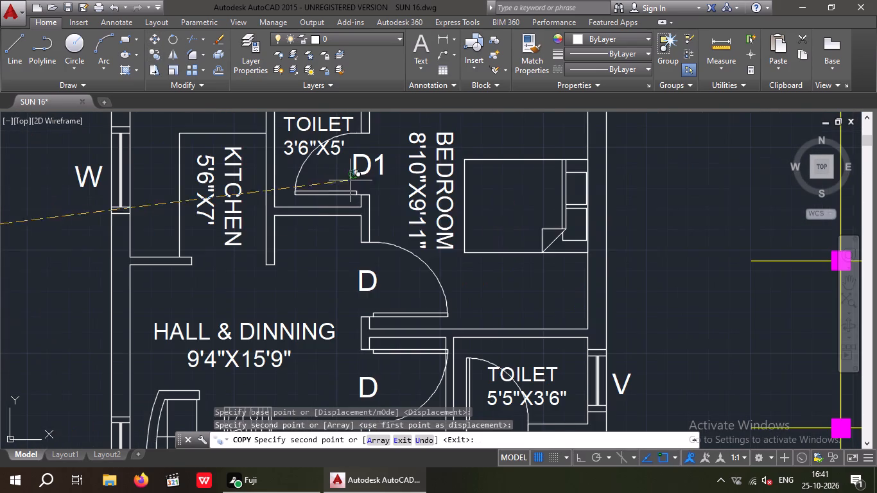
middle_drag(287, 240, 288, 147)
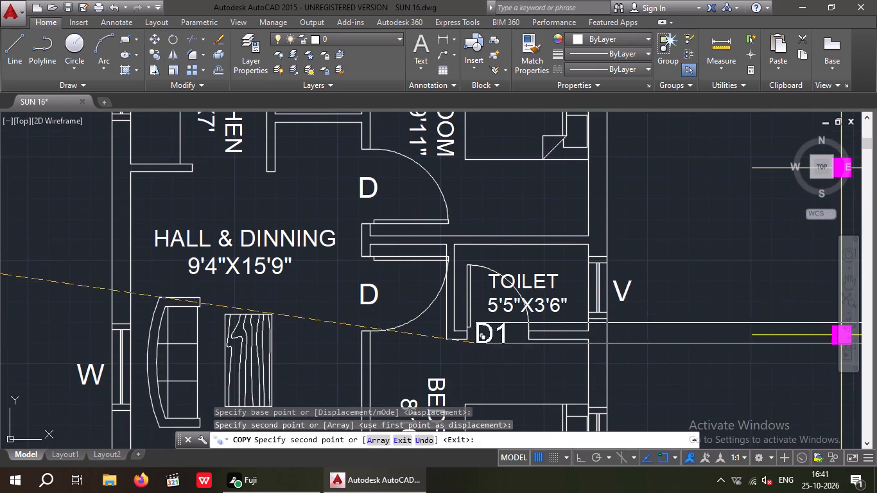
scroll(476, 345, up, 2)
click(496, 344)
scroll(482, 322, down, 4)
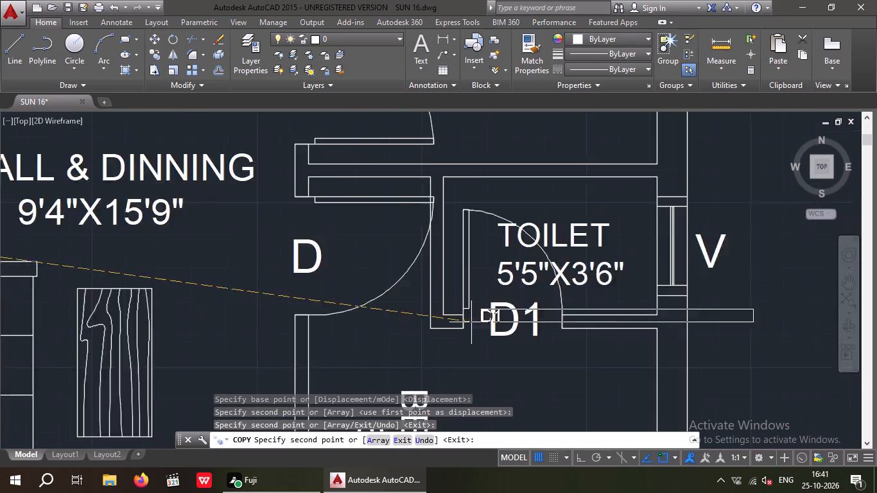
Place another copy of the D1 label in the PUJA room's door opening and finish copying.
middle_drag(359, 331, 333, 208)
scroll(267, 361, up, 4)
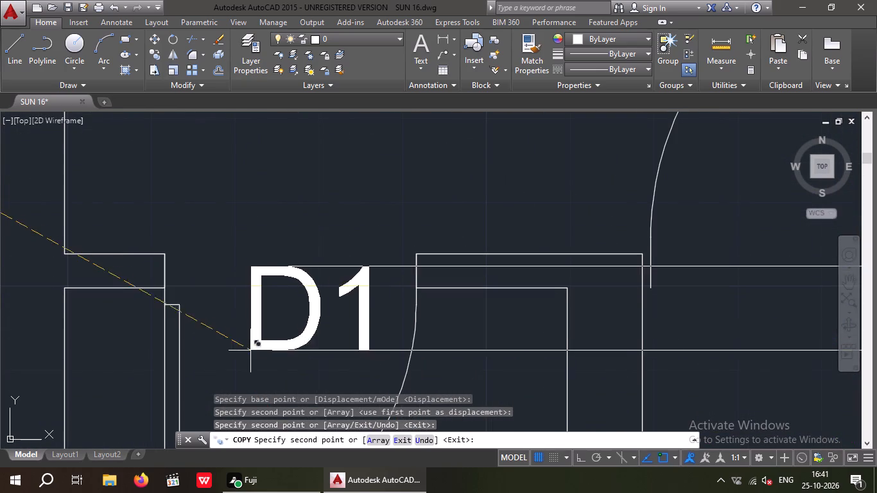
click(228, 324)
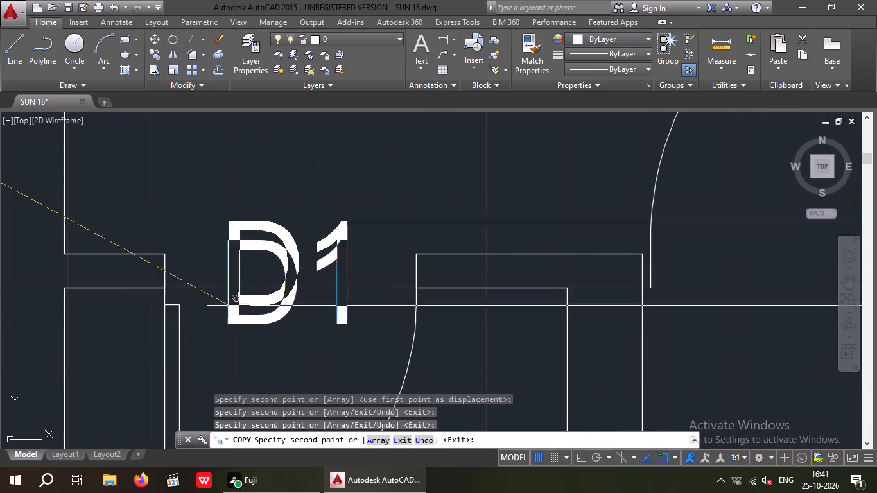
scroll(234, 282, down, 4)
key(Escape)
key(Escape)
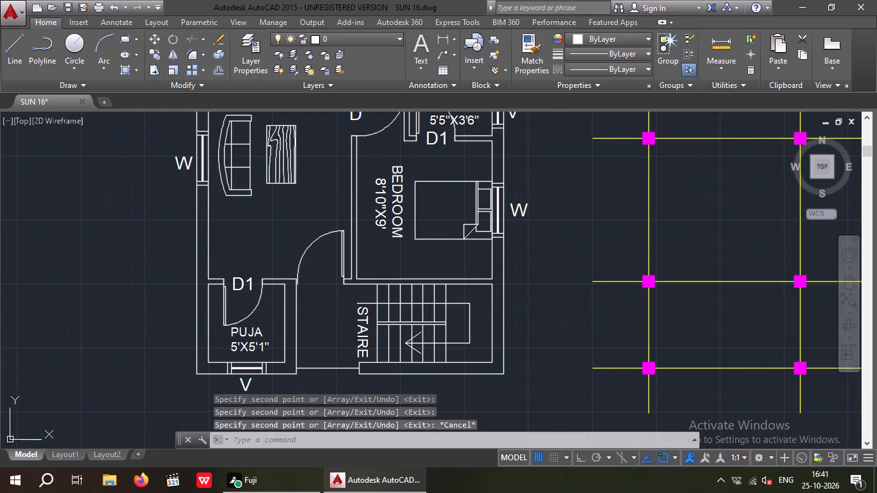
Change the spare D1 text west of the floor plan to MD.
scroll(116, 219, down, 2)
middle_drag(135, 236, 272, 295)
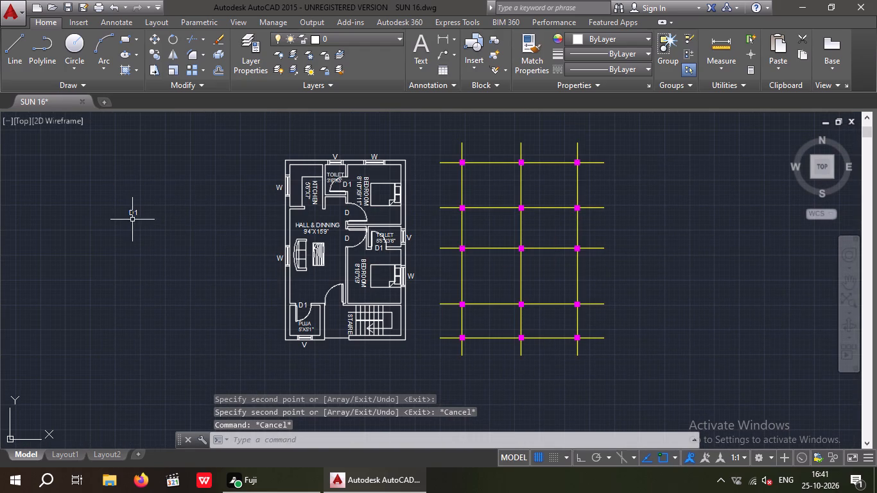
double_click(131, 212)
click(142, 216)
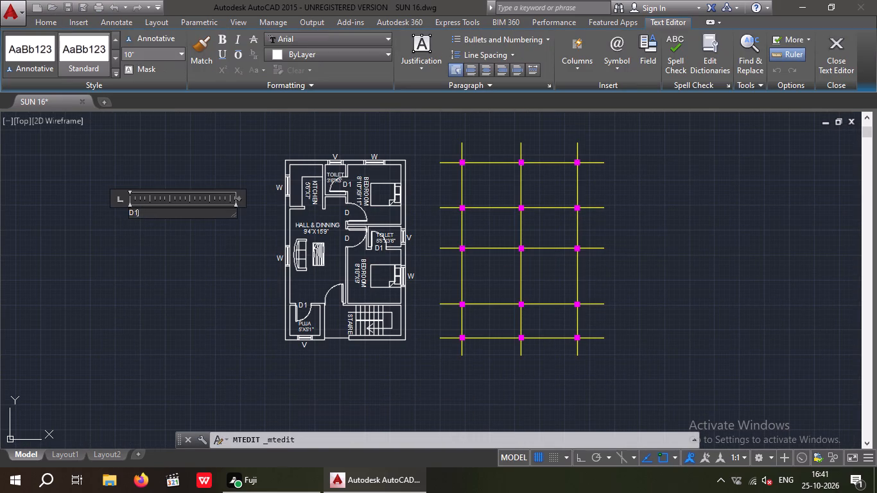
key(BackSpace)
key(BackSpace)
text(MD)
click(146, 238)
Move the MD label into the main door opening between the PUJA room and the staircase.
drag(156, 178, 120, 220)
click(119, 221)
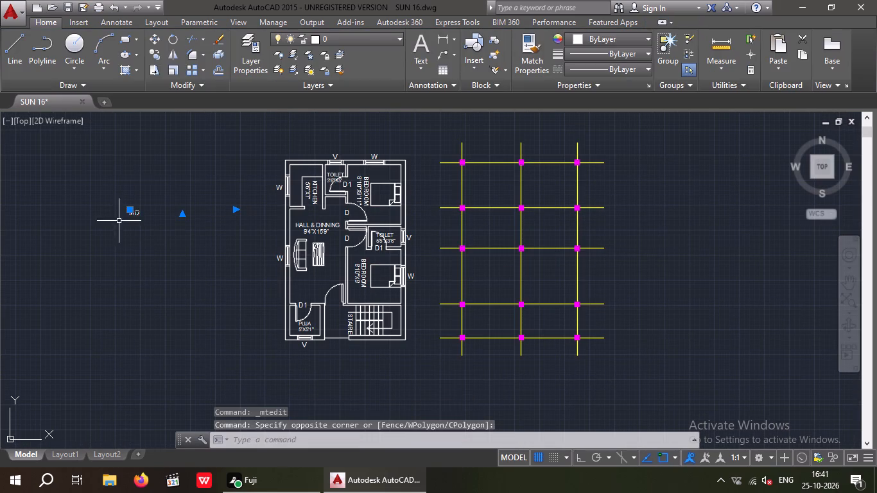
click(153, 42)
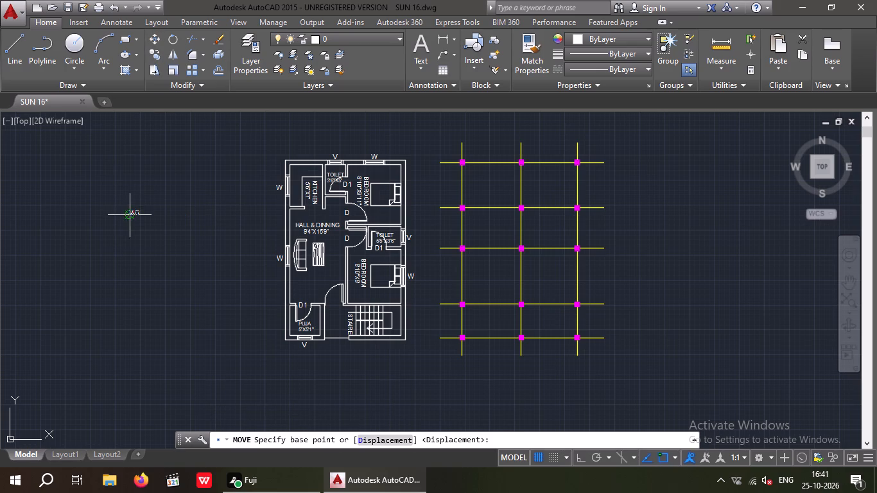
click(128, 218)
scroll(361, 325, up, 3)
scroll(224, 254, up, 2)
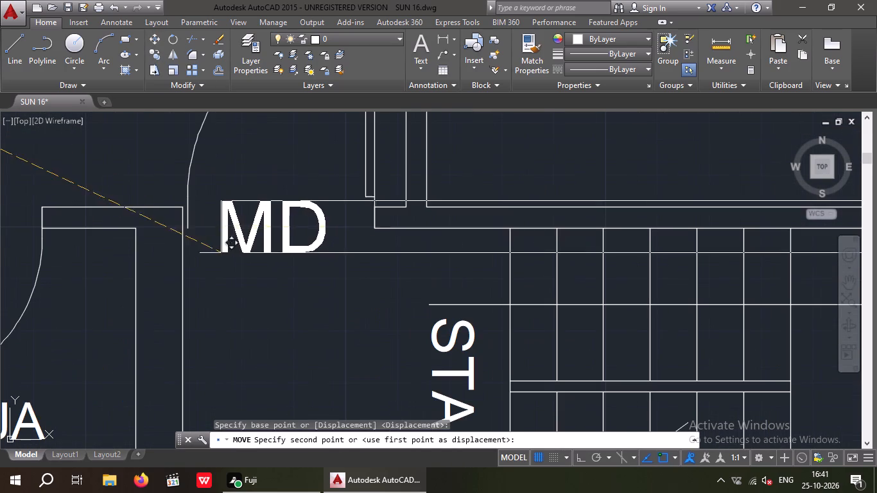
click(225, 227)
scroll(223, 223, down, 5)
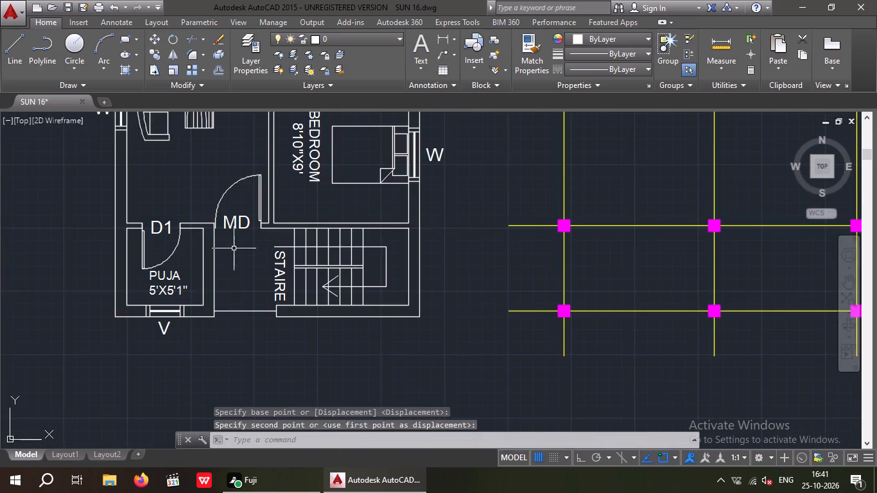
Set the colour of the three D1 labels at the two toilet doors and the PUJA door to Red.
scroll(234, 246, down, 3)
middle_drag(256, 290, 293, 318)
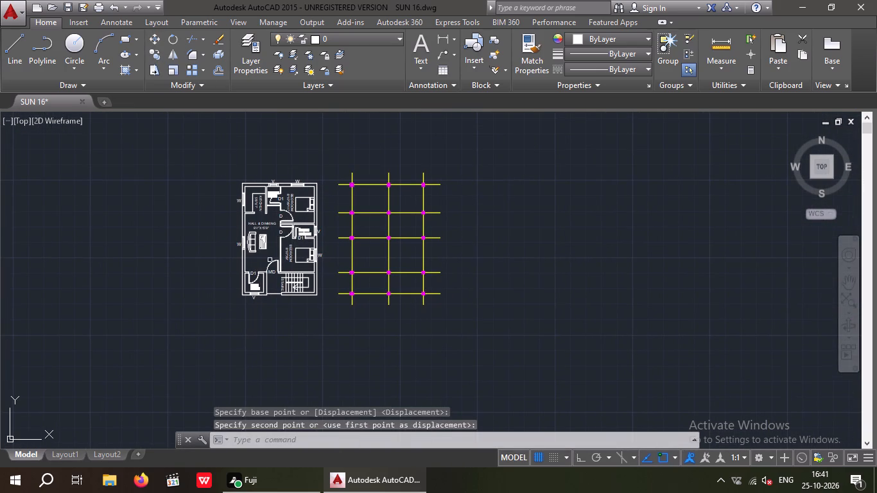
scroll(263, 232, up, 2)
middle_drag(256, 250, 262, 299)
middle_drag(268, 273, 294, 282)
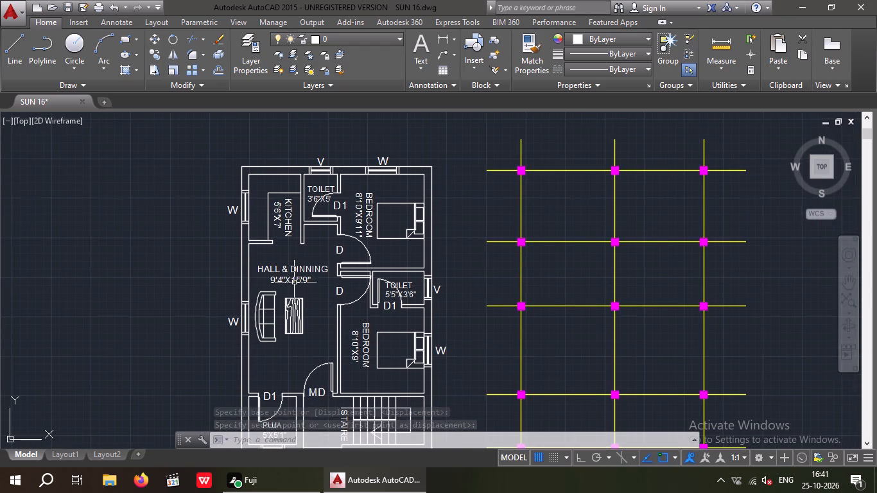
key(Escape)
key(Escape)
scroll(338, 209, up, 2)
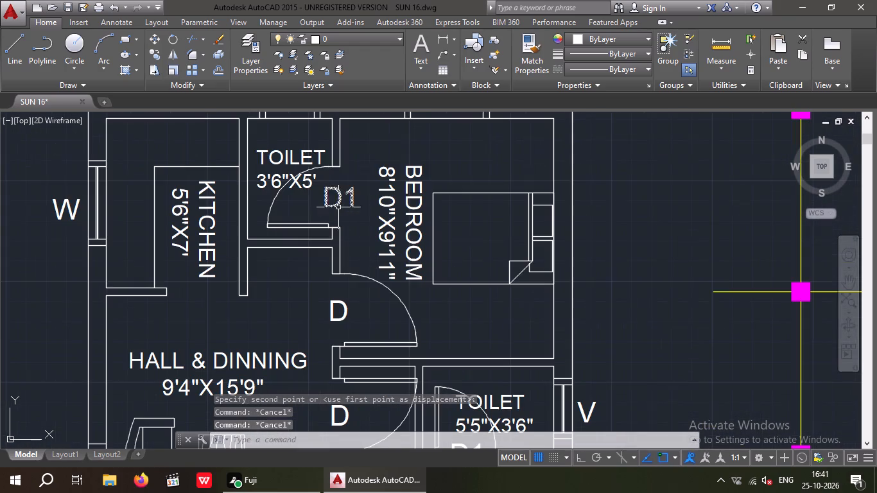
click(336, 203)
scroll(340, 194, down, 4)
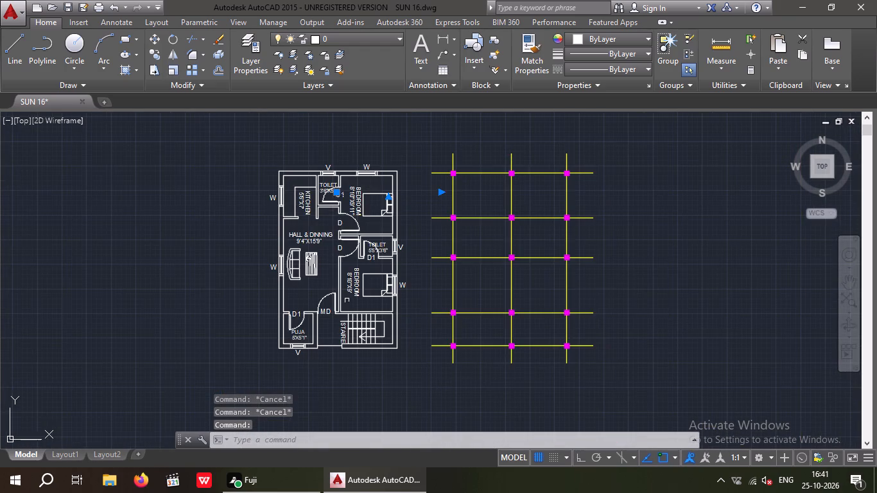
scroll(296, 318, up, 3)
click(292, 310)
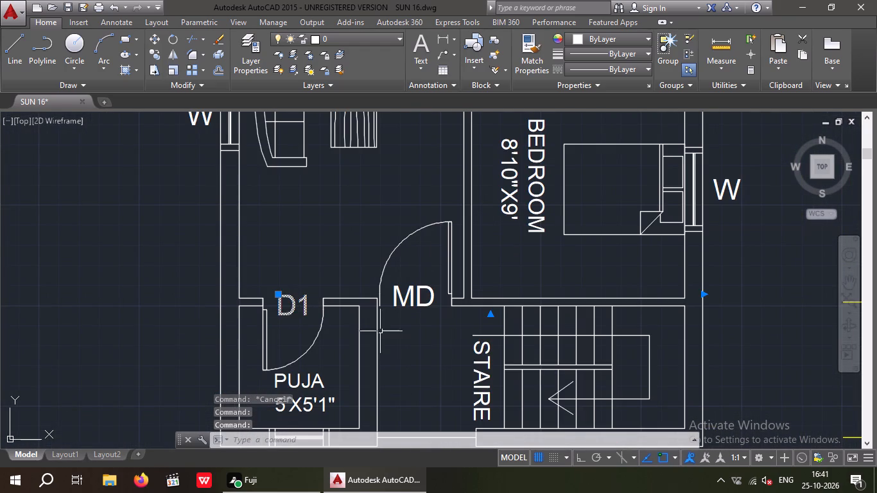
scroll(532, 288, down, 3)
scroll(554, 243, up, 3)
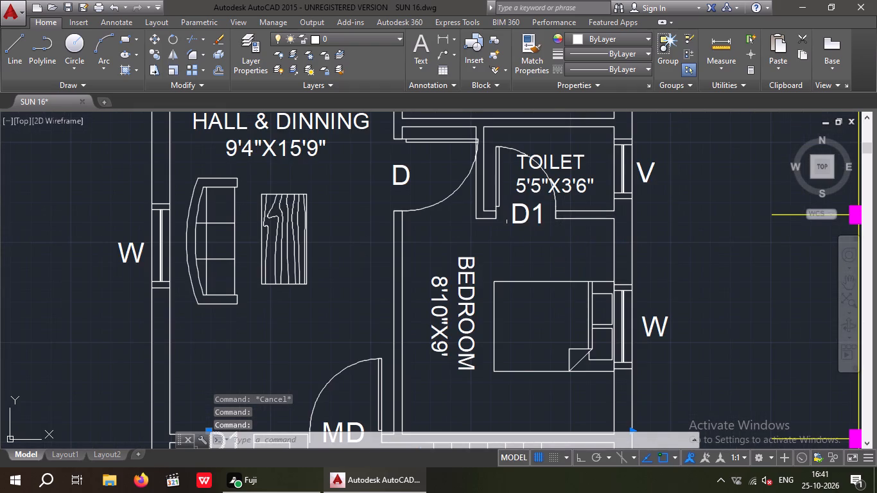
click(524, 223)
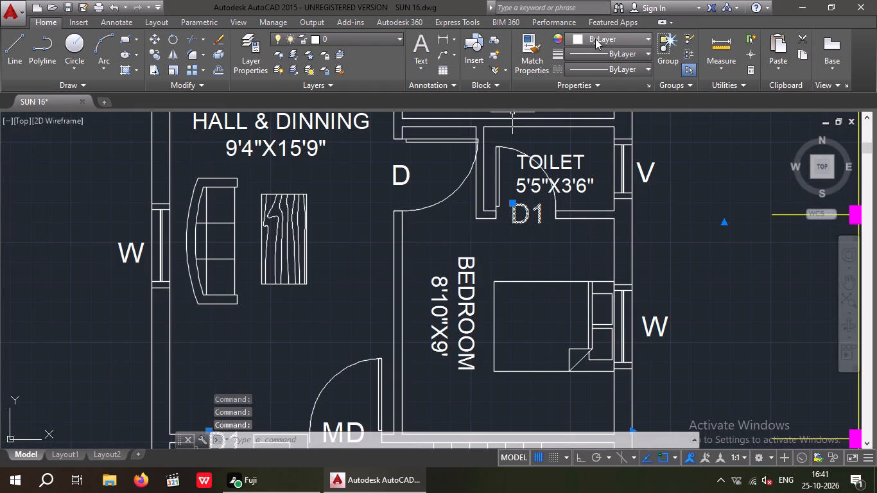
click(596, 37)
click(578, 171)
key(Escape)
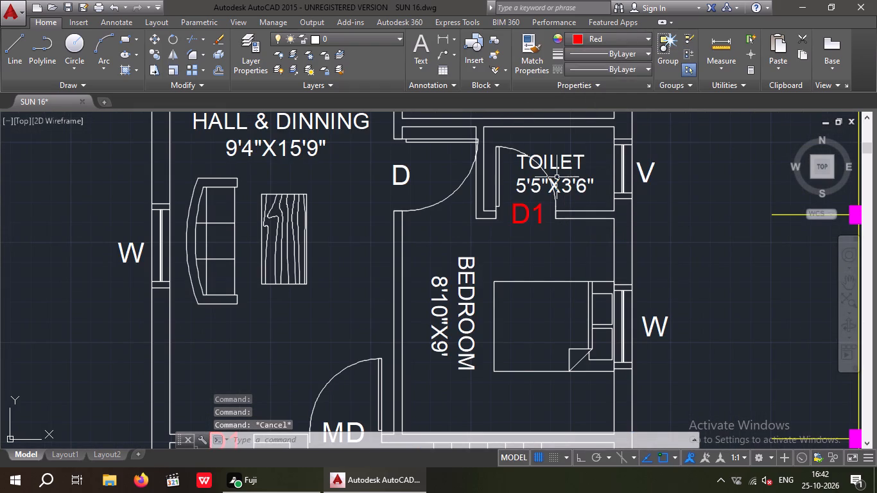
Set the colour of the two D labels at the bedroom doors to Magenta.
click(403, 182)
middle_drag(364, 233, 383, 295)
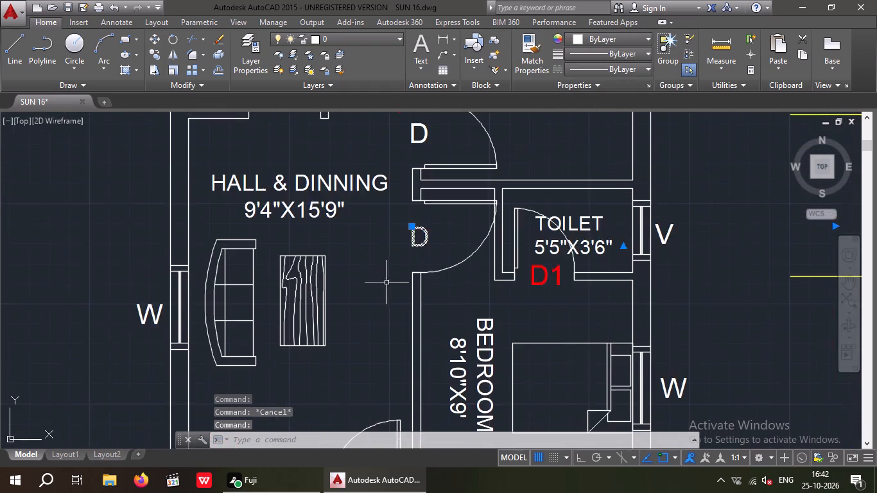
scroll(386, 282, down, 2)
click(402, 224)
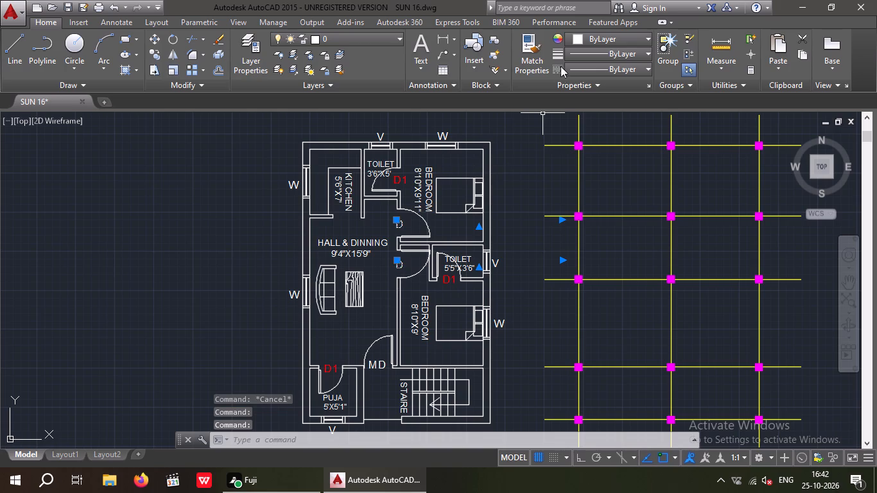
click(587, 40)
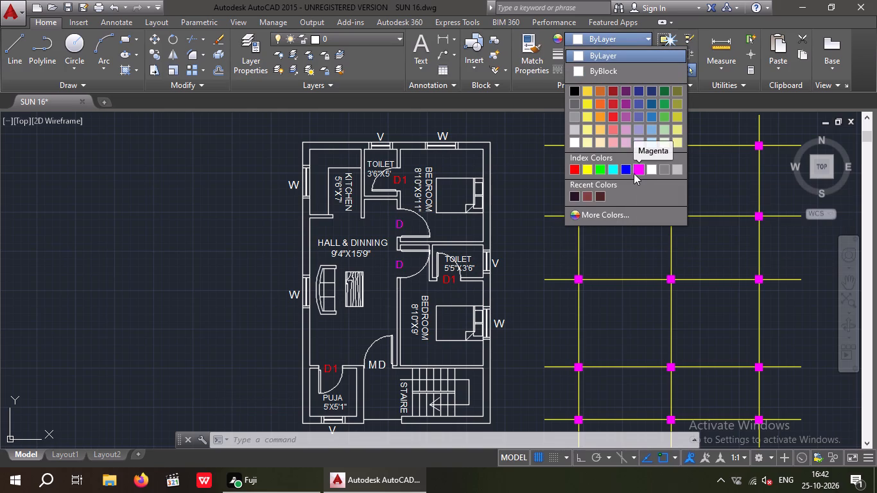
click(638, 171)
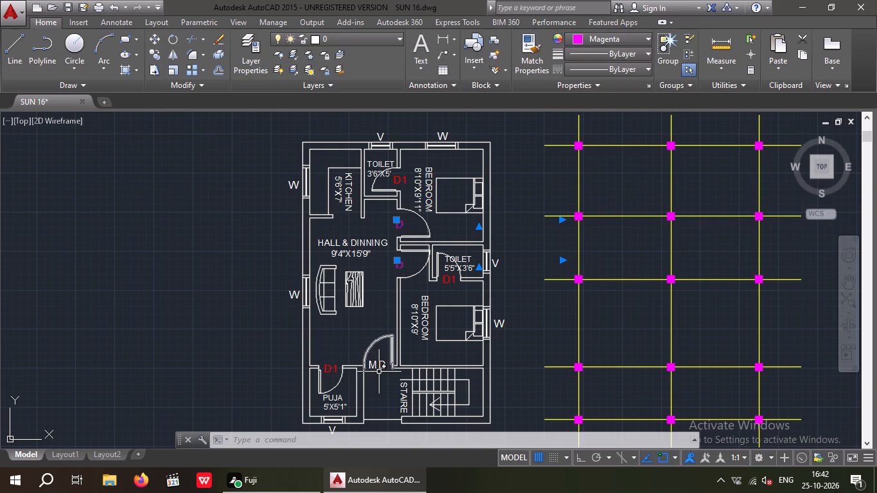
Set the MD label at the main door to Magenta as well and clear the selection.
click(376, 368)
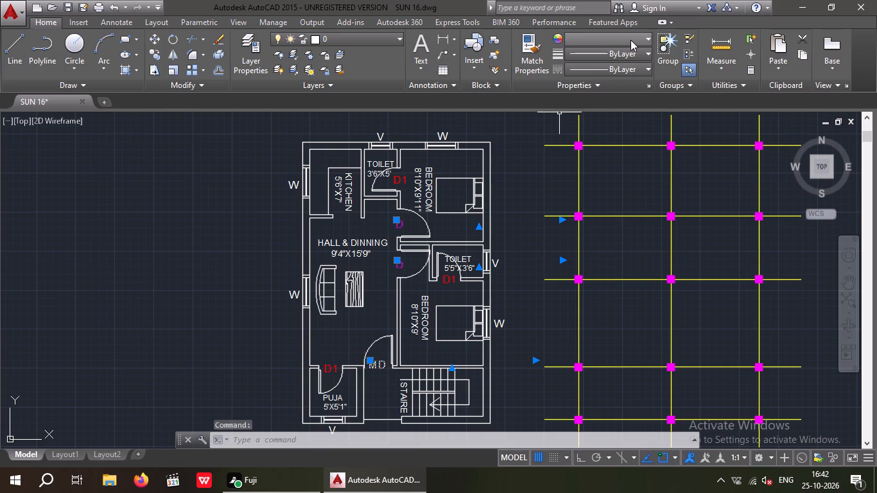
click(631, 39)
click(641, 167)
key(Escape)
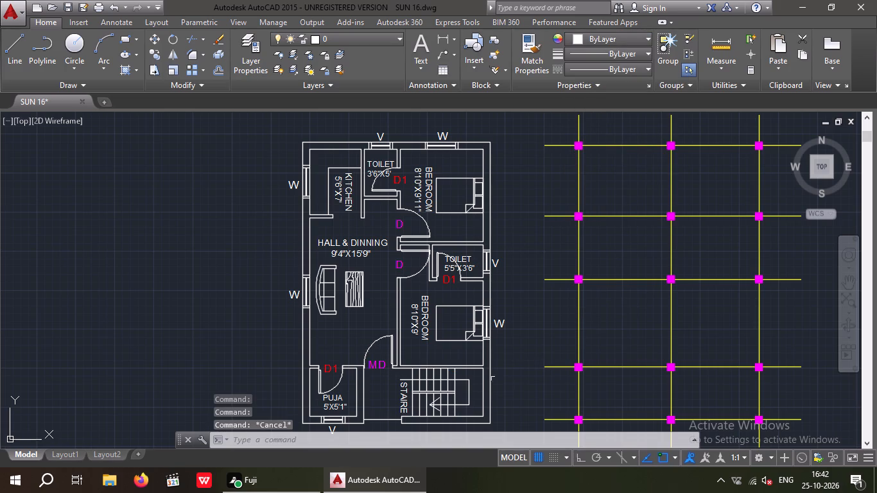
key(Escape)
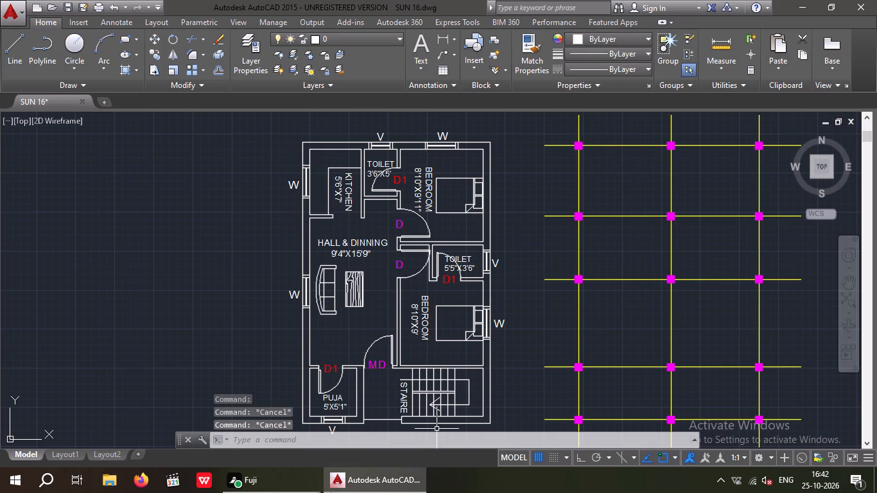
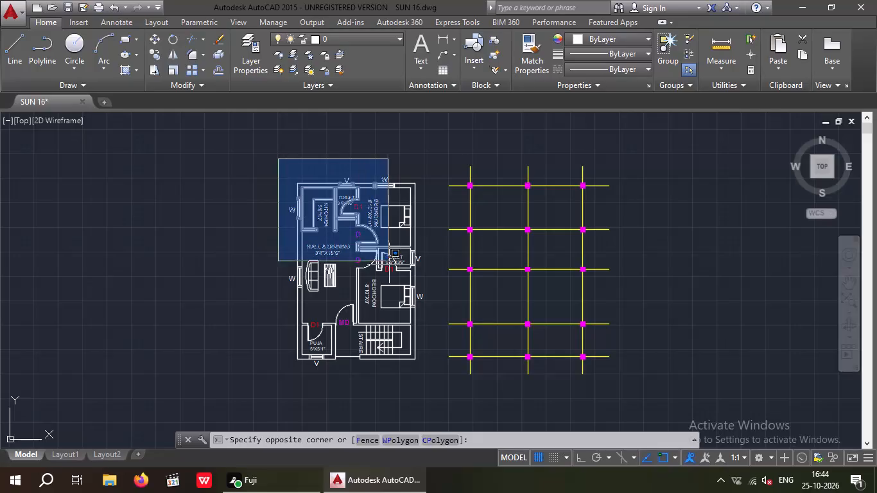
Copy the whole floor plan from its upper-right corner to the empty area beyond the column grid.
click(427, 379)
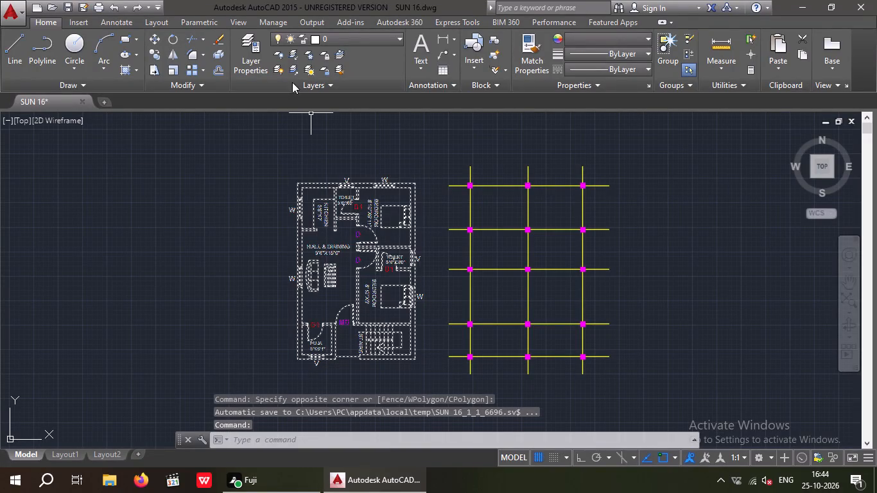
click(160, 55)
click(417, 185)
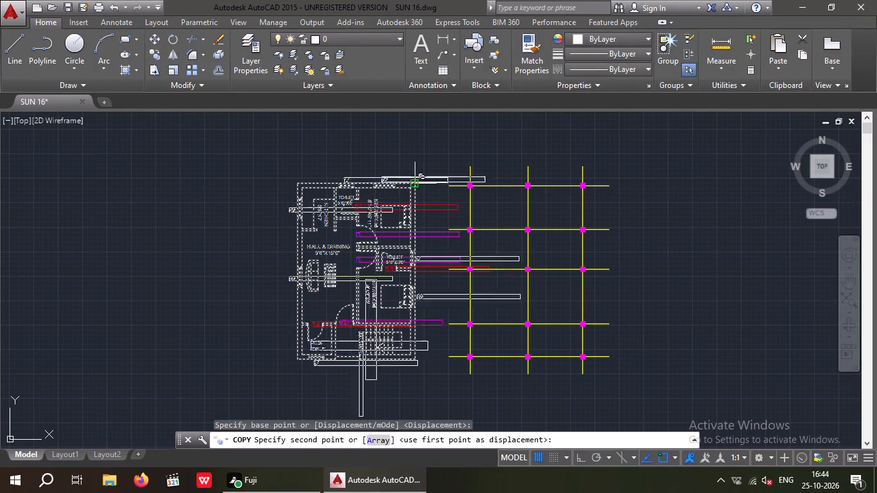
middle_drag(682, 198, 99, 160)
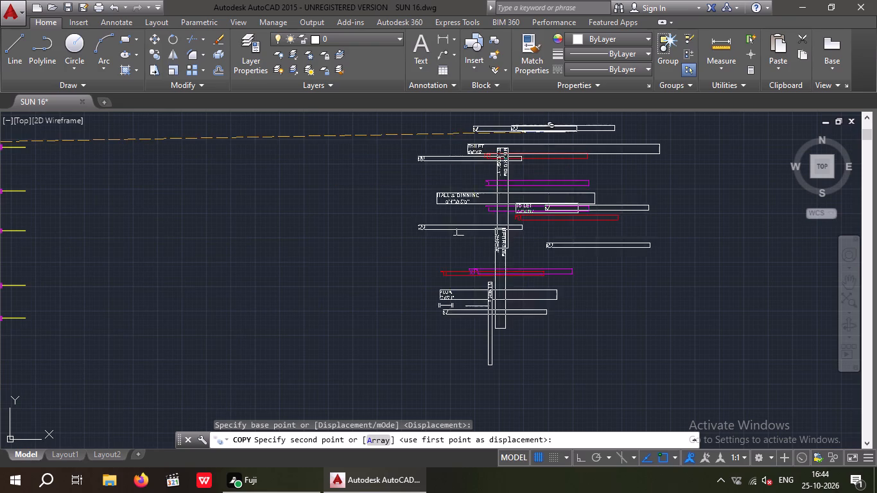
click(547, 137)
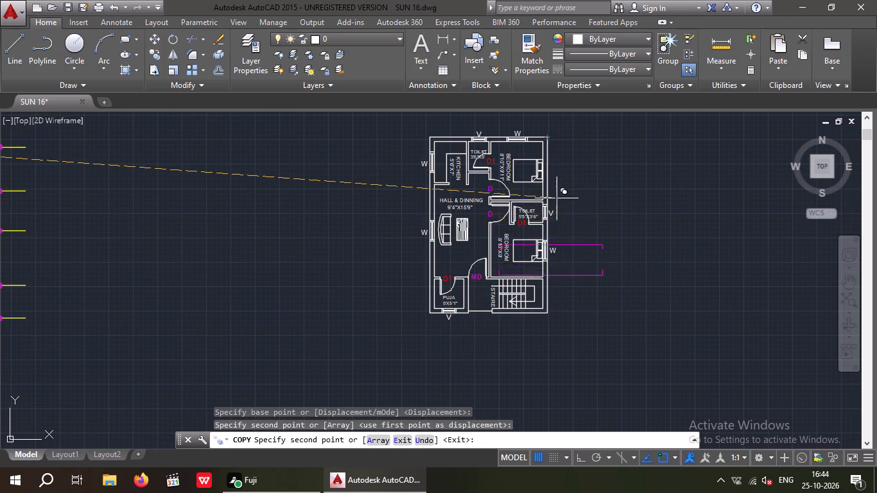
key(Escape)
key(Escape)
Erase the W and V tags above the windows in the copied plan's upper outer wall.
middle_drag(553, 205, 630, 219)
scroll(606, 187, down, 2)
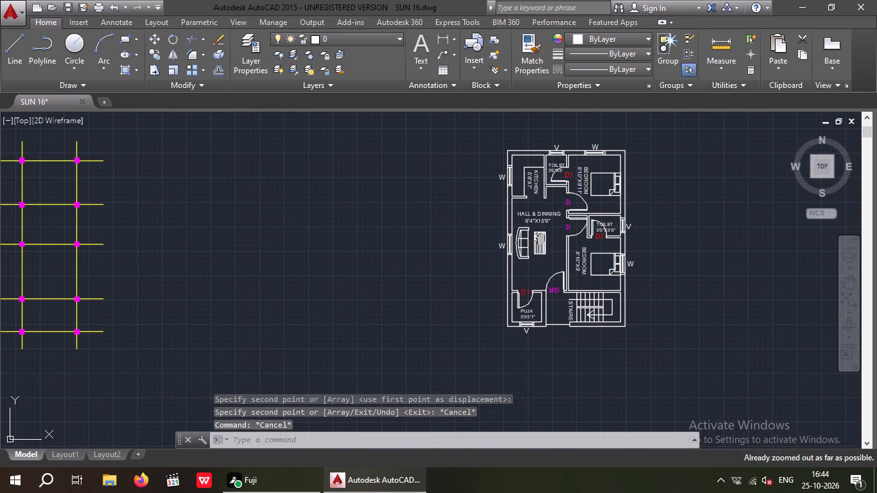
middle_drag(353, 231, 505, 210)
scroll(491, 209, down, 2)
middle_drag(489, 209, 217, 210)
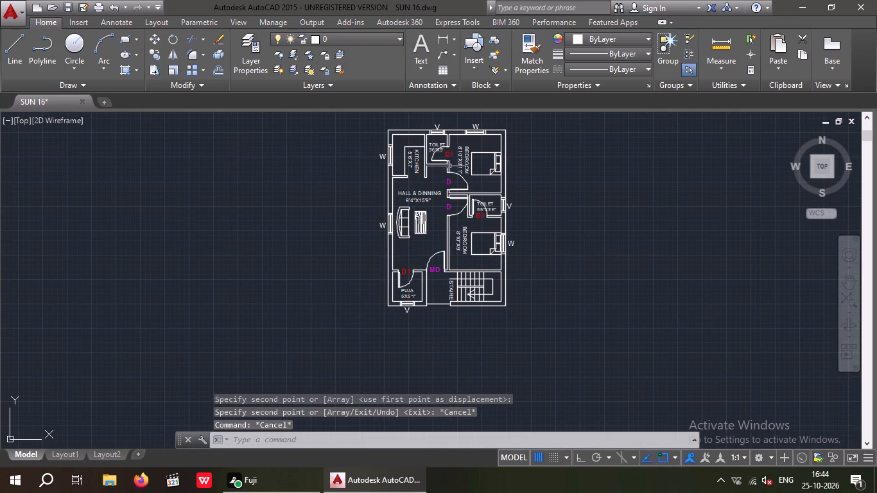
middle_drag(455, 142, 444, 211)
scroll(432, 182, up, 3)
drag(623, 202, 567, 233)
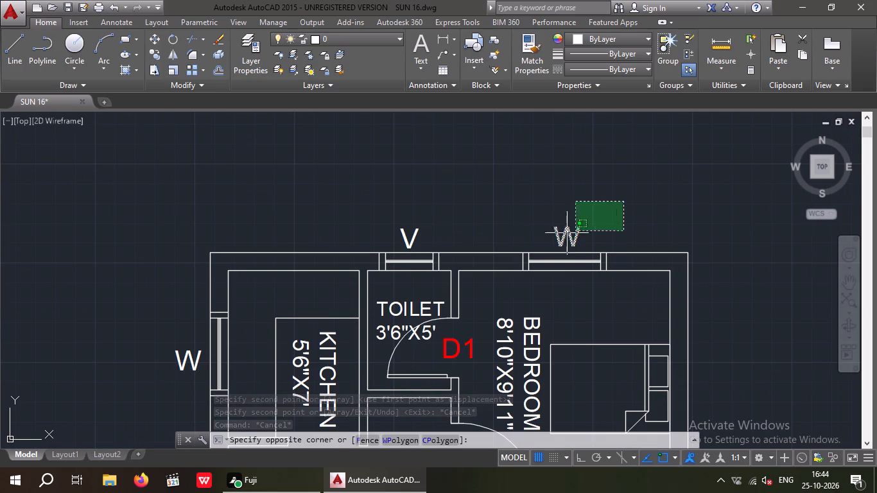
drag(567, 233, 551, 236)
click(384, 232)
key(Delete)
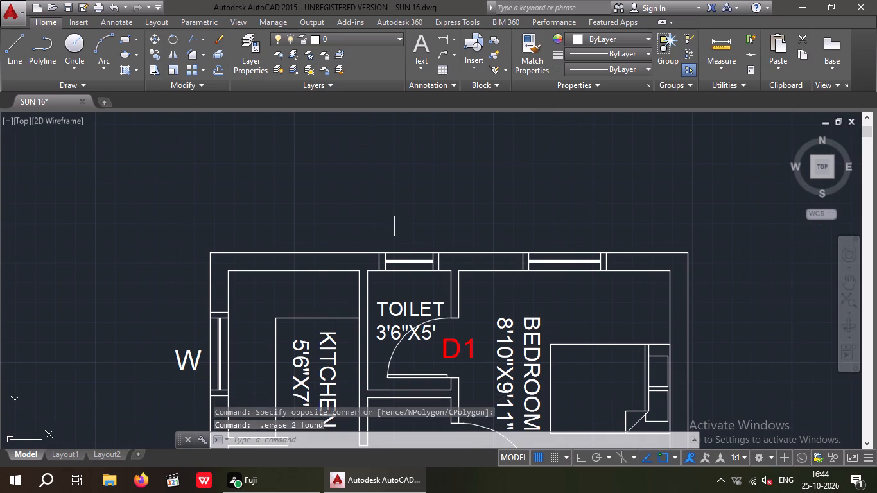
Erase the two W tags beside the kitchen and hall windows on the copied plan's outer wall.
scroll(394, 211, down, 3)
middle_drag(314, 288, 335, 239)
scroll(332, 229, up, 3)
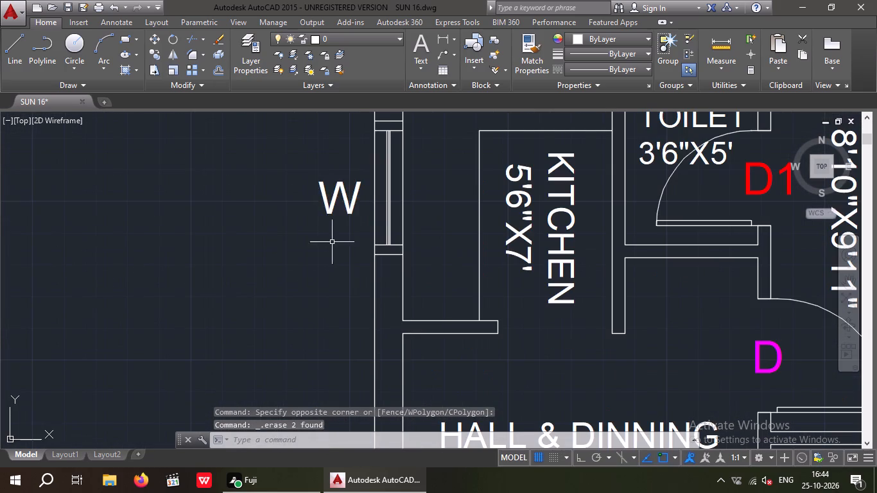
drag(340, 239, 302, 209)
click(294, 160)
key(Delete)
scroll(299, 163, down, 4)
scroll(303, 241, up, 4)
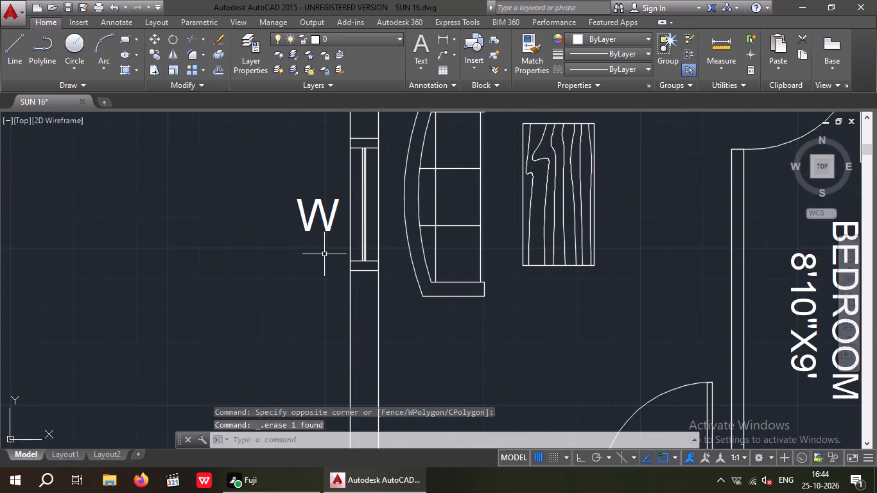
click(322, 248)
click(306, 195)
key(Delete)
Erase the V tag below the puja room's ventilator in the copied plan.
scroll(302, 201, down, 4)
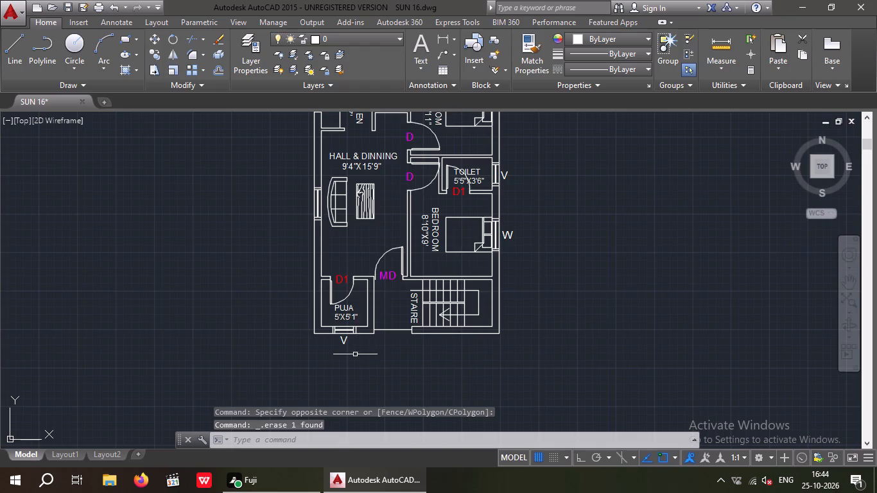
scroll(349, 342, up, 3)
drag(345, 334, 248, 352)
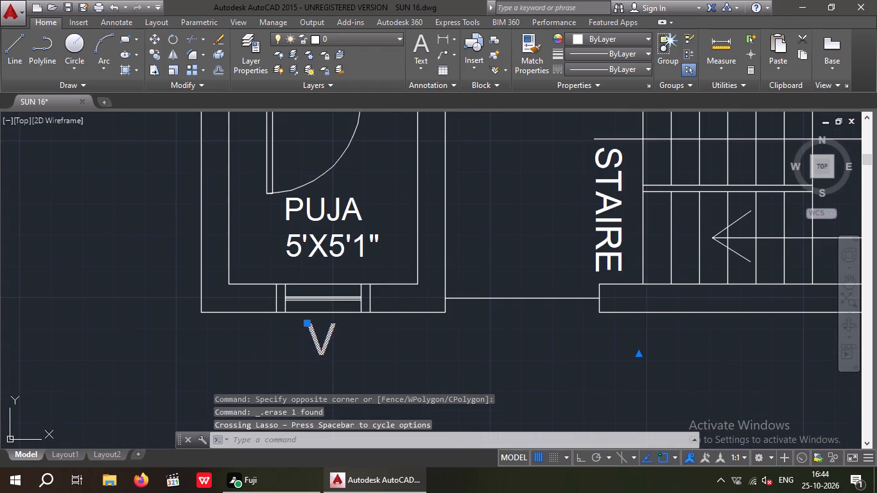
key(Delete)
Erase the W tag beside the lower bedroom window and the V tag beside the adjoining toilet.
scroll(243, 248, down, 3)
middle_drag(435, 205, 416, 290)
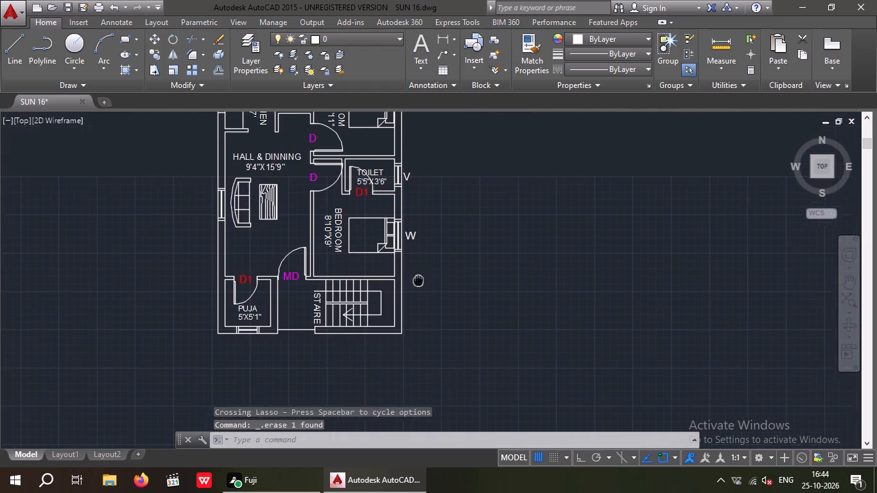
middle_drag(416, 290, 413, 305)
drag(440, 282, 417, 273)
click(408, 243)
key(Delete)
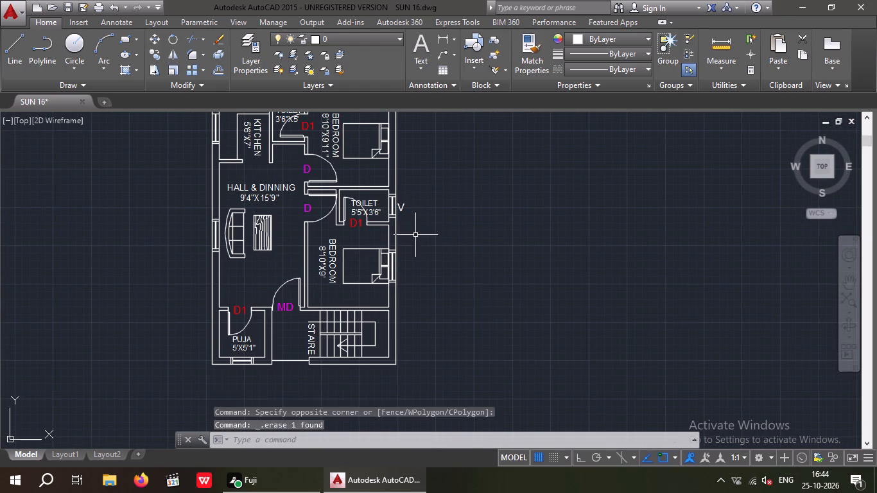
scroll(406, 214, up, 2)
drag(427, 232, 409, 214)
click(388, 166)
key(Delete)
Erase the staircase direction arrow, including its arrowhead and the connected path lines.
scroll(419, 221, down, 4)
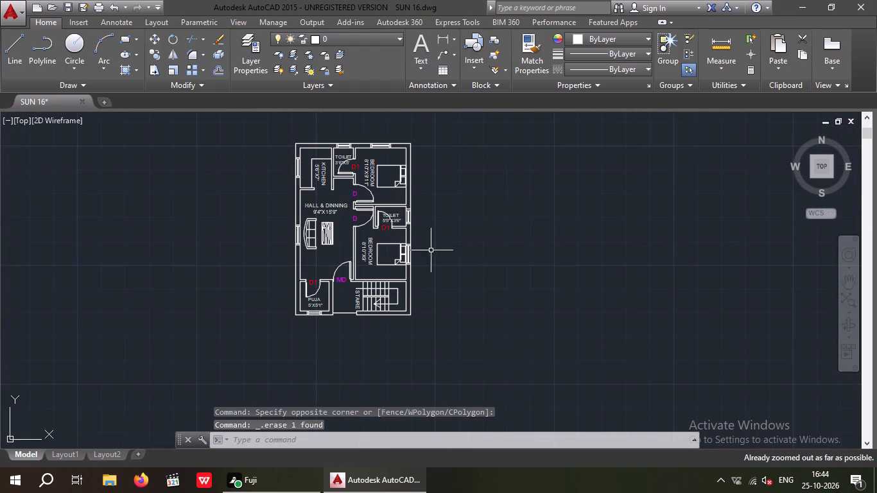
scroll(390, 294, up, 2)
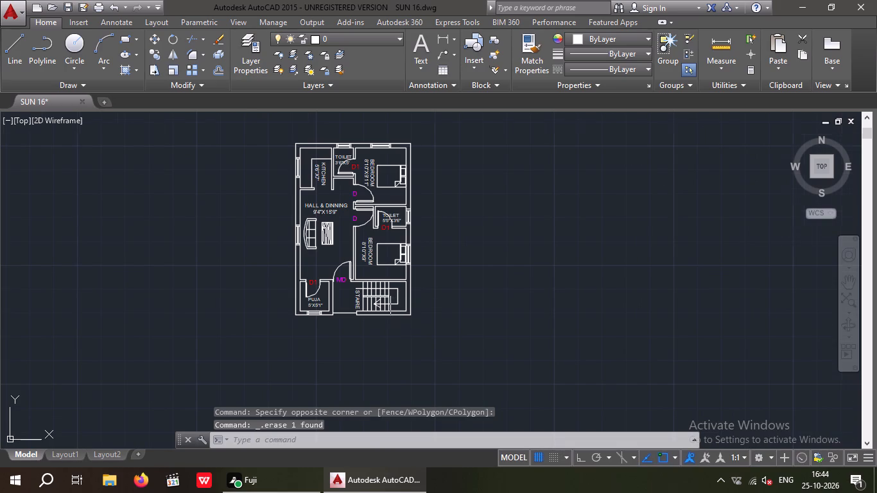
scroll(390, 294, up, 2)
scroll(317, 347, up, 4)
drag(324, 346, 320, 336)
click(293, 268)
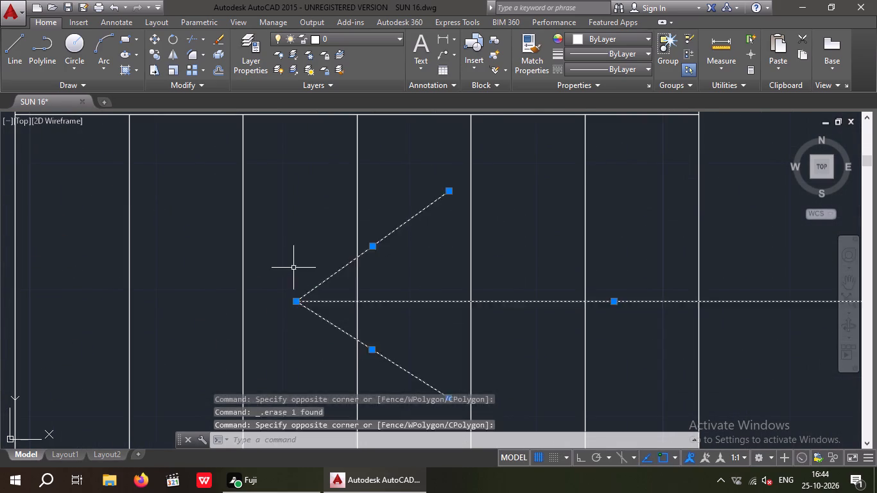
key(Delete)
scroll(294, 268, down, 5)
drag(403, 208, 386, 221)
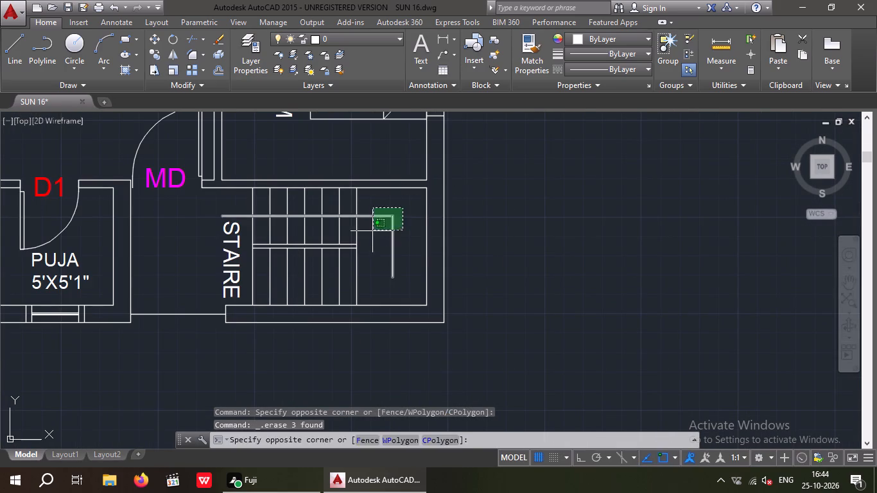
click(372, 231)
key(Delete)
Erase the STAIRE text next to the stair treads.
scroll(385, 243, down, 3)
scroll(343, 252, up, 1)
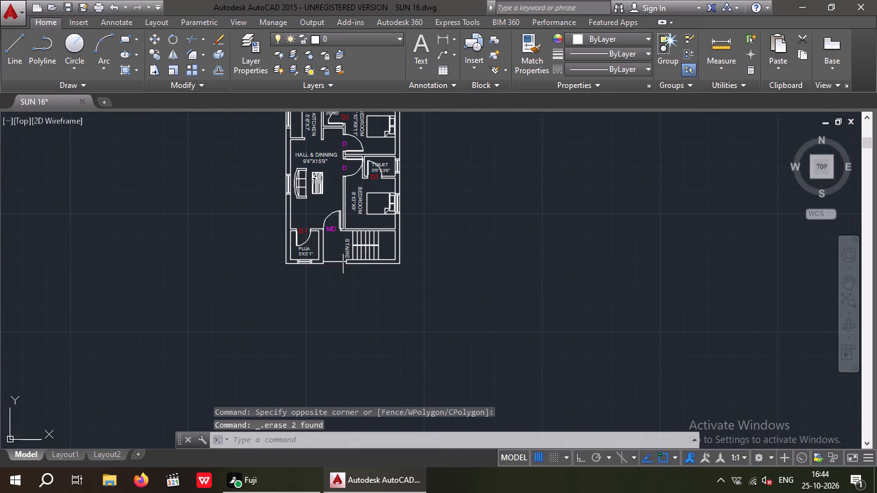
scroll(343, 252, up, 2)
drag(371, 247, 350, 259)
click(346, 259)
key(Delete)
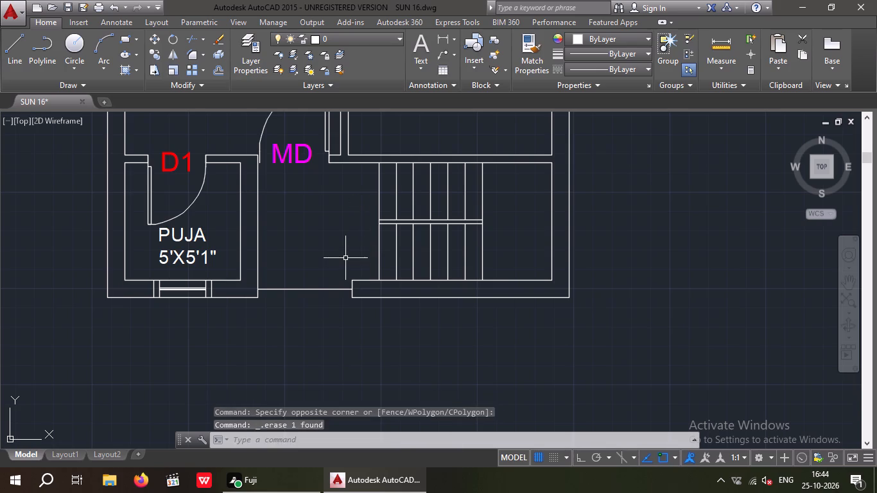
Erase the MD tag at the main door opening.
scroll(345, 252, down, 1)
middle_drag(352, 255, 460, 332)
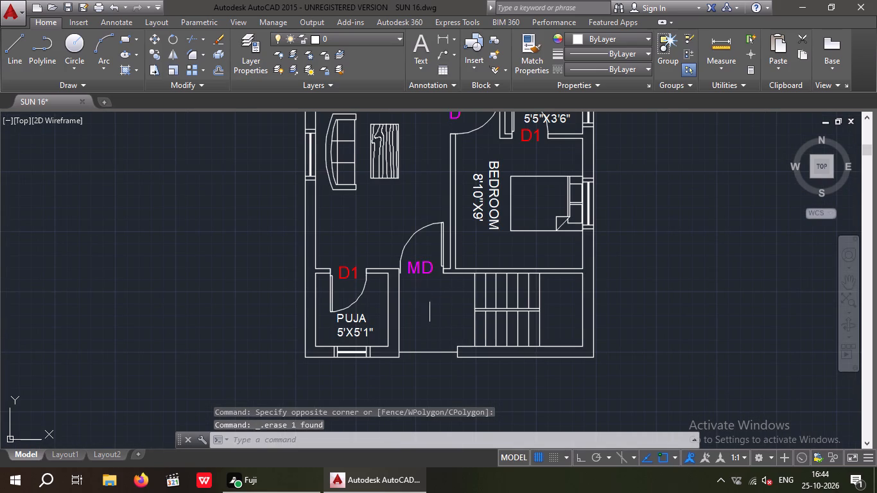
scroll(428, 286, up, 2)
drag(442, 304, 402, 254)
click(399, 204)
key(Delete)
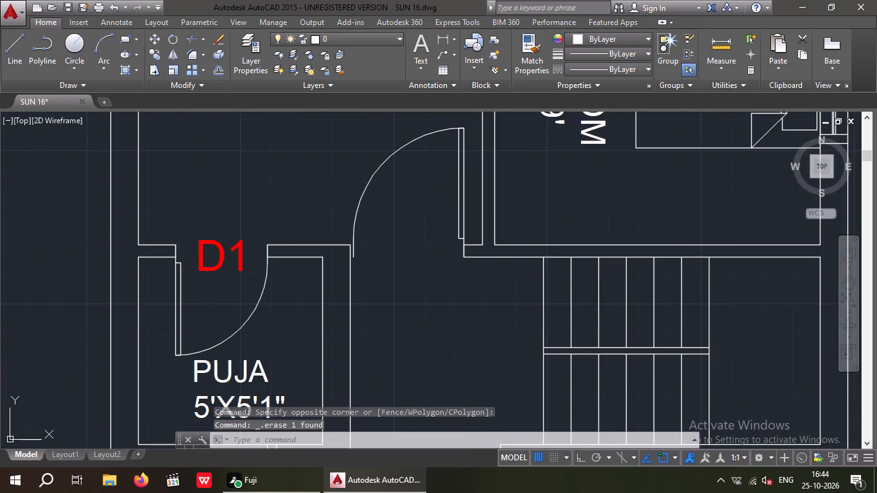
Clear the puja room by erasing its name and size text, D1 tag and door.
drag(295, 338, 243, 384)
click(241, 385)
key(Delete)
drag(241, 295, 229, 272)
click(205, 228)
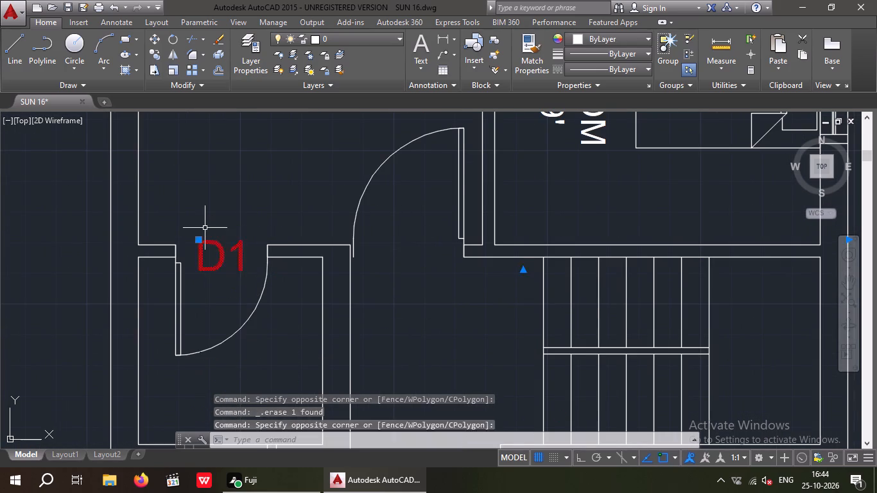
key(Delete)
drag(258, 336, 232, 337)
click(225, 332)
key(Delete)
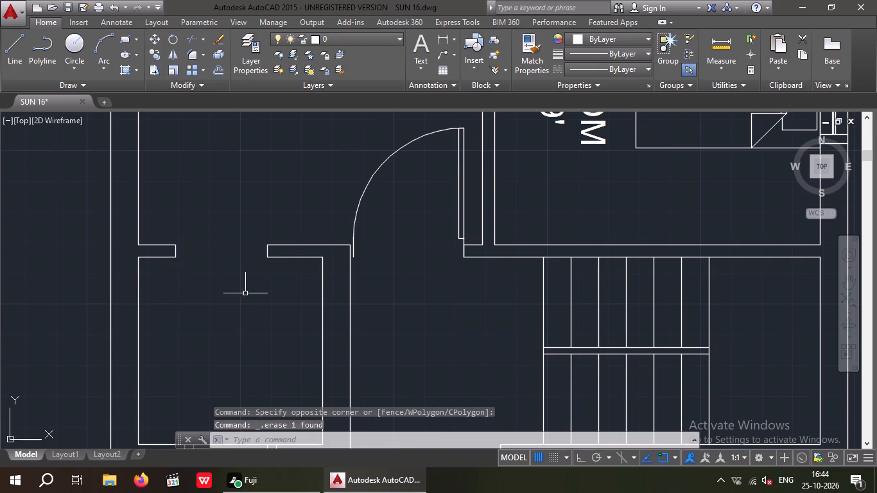
Erase the 8'10"X9' bedroom's label and its bed.
scroll(245, 293, down, 3)
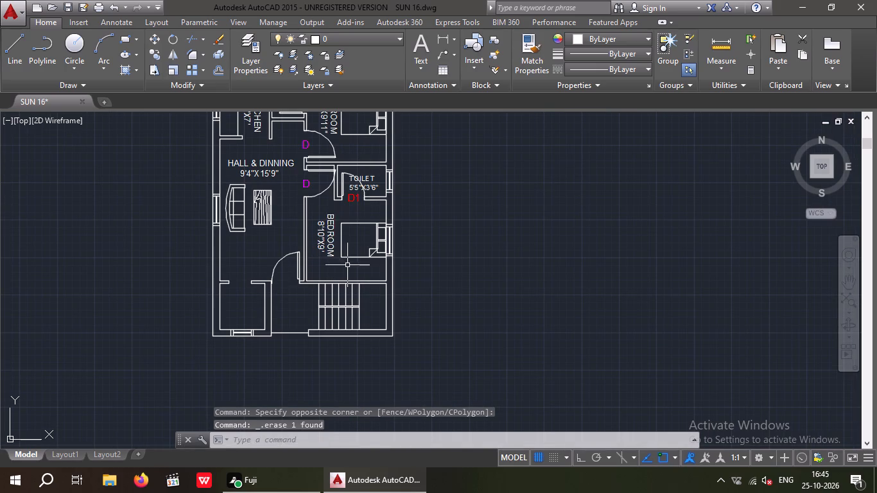
middle_drag(348, 241, 356, 296)
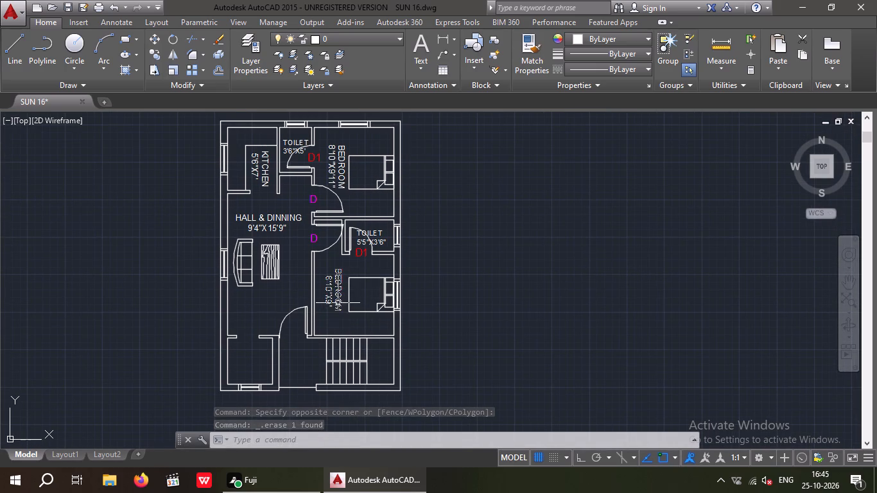
drag(351, 316, 334, 304)
click(331, 292)
key(Delete)
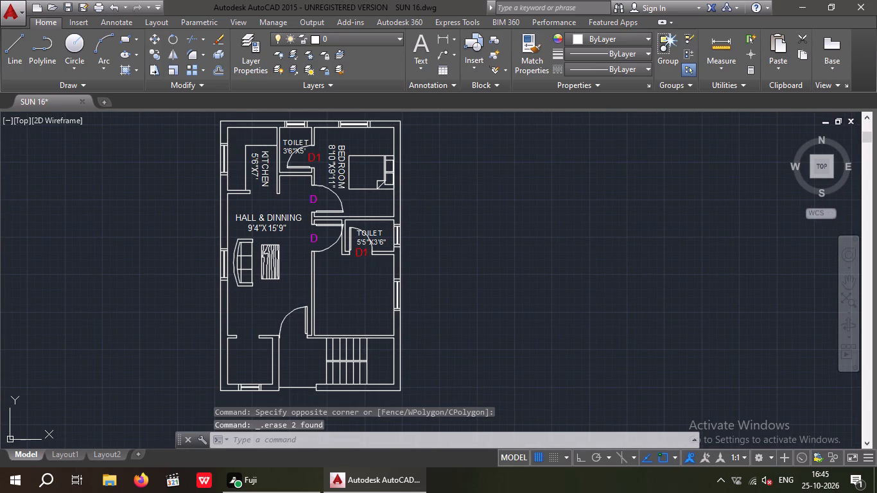
Erase the 5'5"X3'6" toilet's label and its D1 tag.
middle_drag(375, 290, 373, 342)
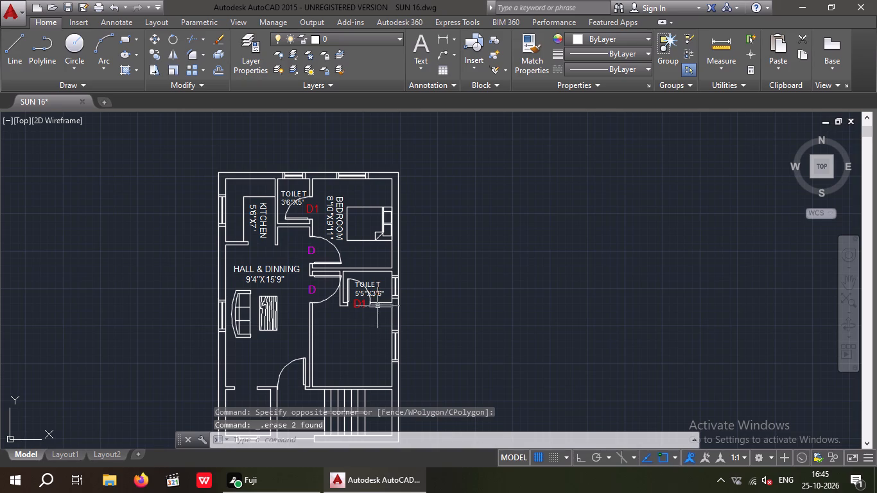
scroll(368, 299, up, 2)
drag(357, 336, 334, 330)
click(335, 288)
key(Delete)
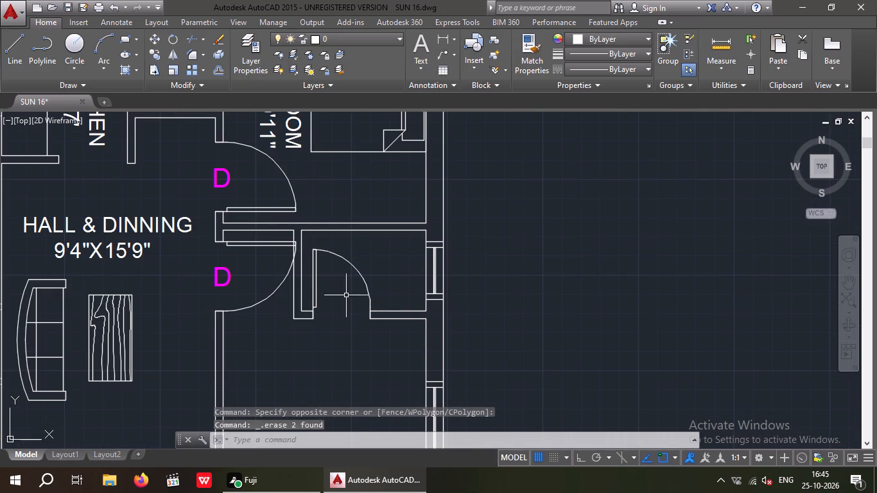
Erase the D tag and the door at the lower bedroom's entrance.
drag(253, 269, 214, 286)
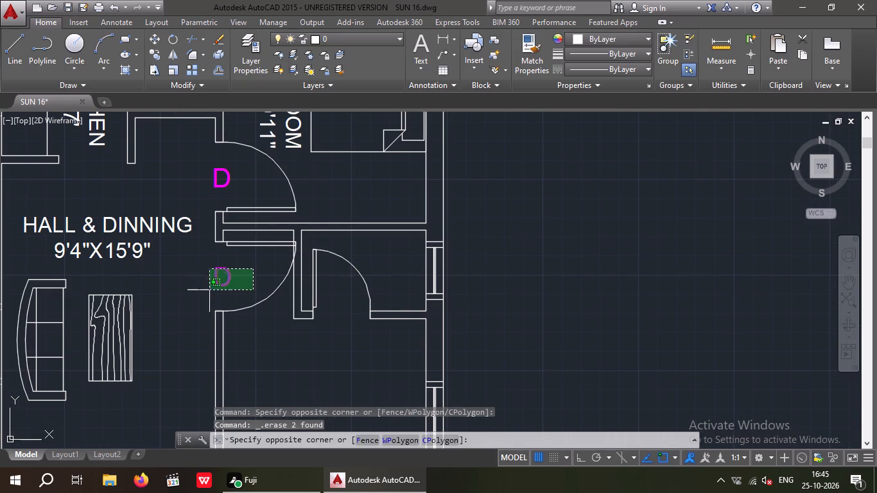
click(207, 291)
key(Delete)
middle_drag(243, 304, 301, 347)
drag(324, 357, 309, 352)
click(295, 326)
key(Delete)
Erase the door of the toilet attached to the lower bedroom.
drag(403, 328, 399, 325)
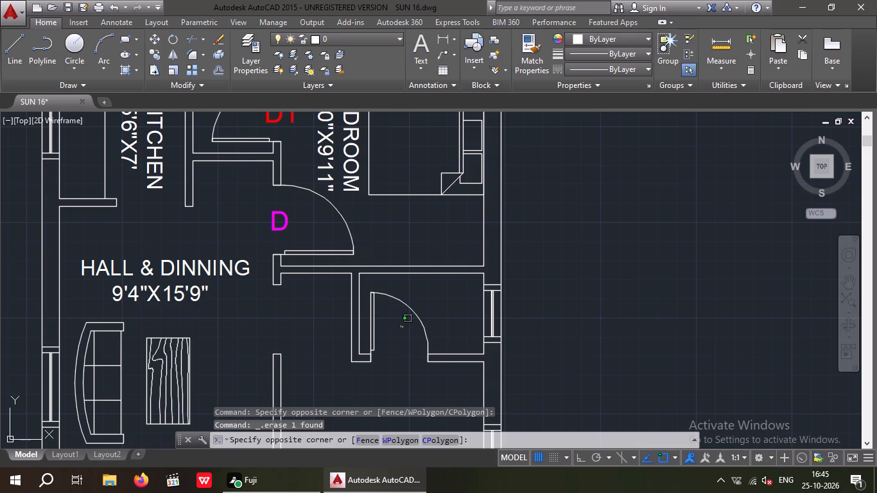
drag(399, 325, 394, 319)
click(386, 300)
key(Delete)
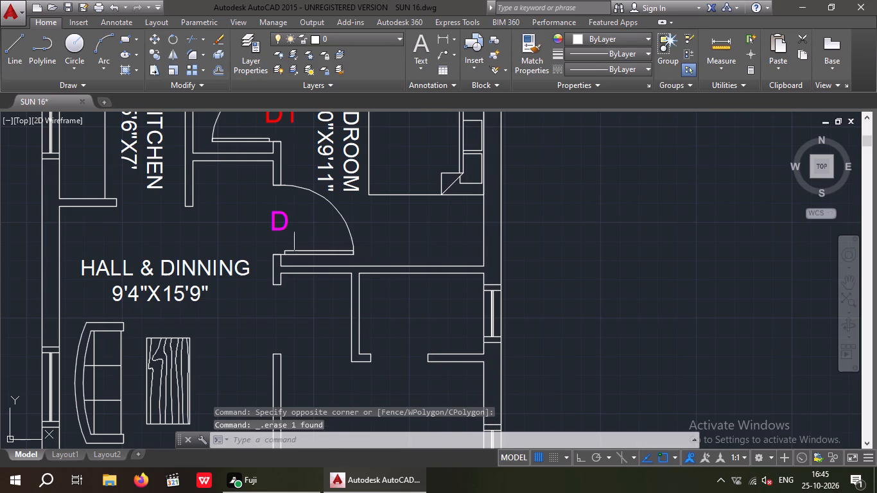
Erase the D tag at the upper bedroom door and the HALL & DINNING label with its size.
drag(294, 232, 285, 237)
click(265, 211)
key(Delete)
drag(225, 317, 200, 298)
click(180, 261)
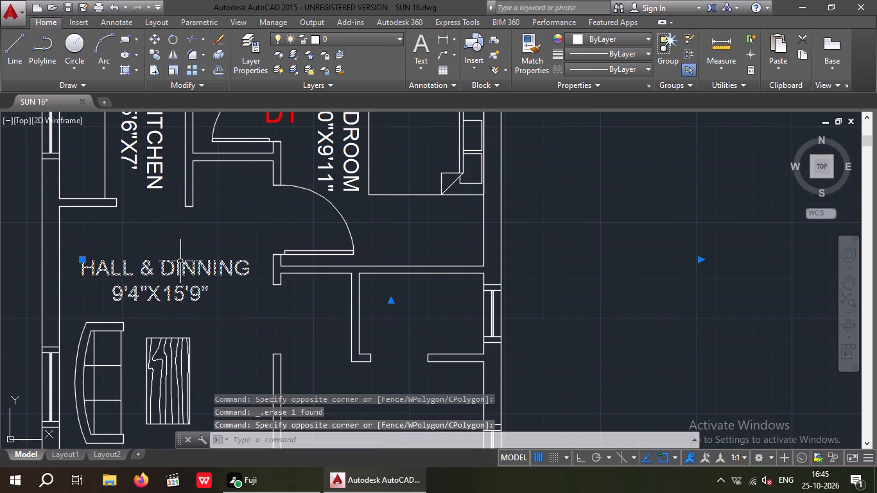
key(Delete)
Erase the sofa and the wooden table in the hall.
scroll(196, 272, down, 3)
middle_drag(189, 316, 230, 311)
scroll(220, 307, up, 1)
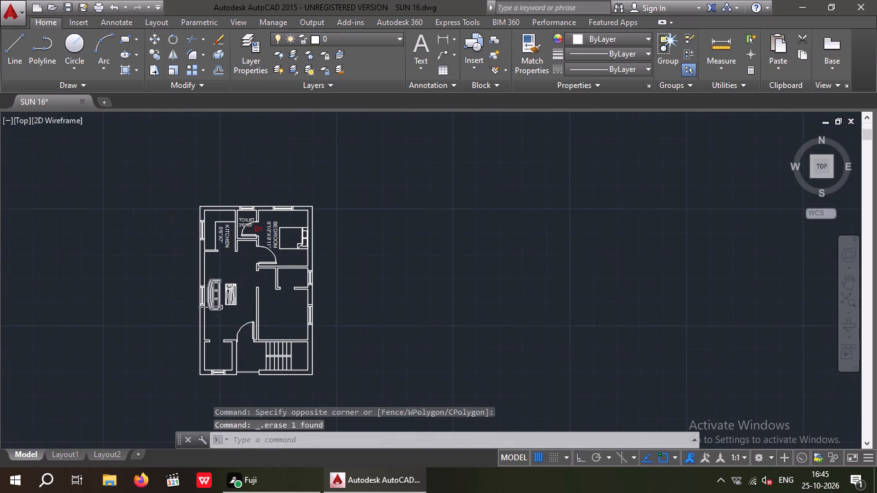
drag(248, 328, 217, 309)
click(198, 277)
key(Delete)
Erase the upper bedroom's BEDROOM label with its size, the bed and the entrance door.
middle_drag(242, 287, 241, 355)
scroll(289, 292, up, 2)
drag(370, 296, 342, 270)
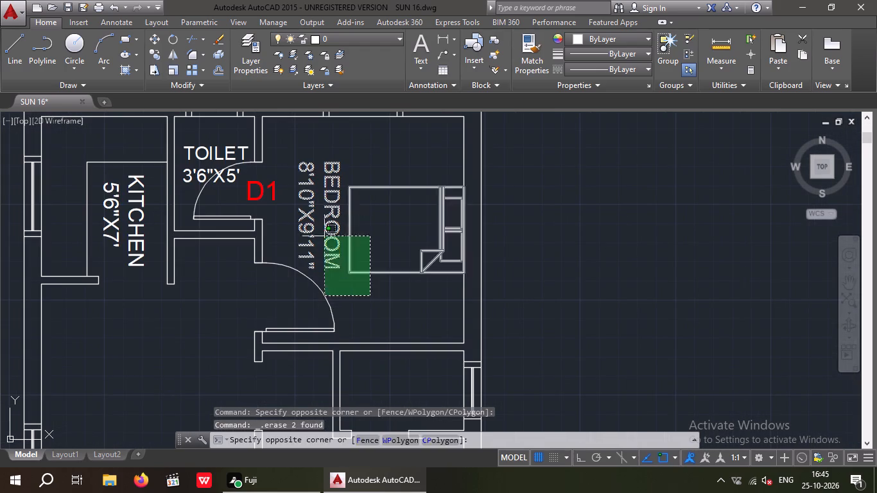
click(320, 211)
key(Delete)
Erase the TOILET label with its size and the D1 tag at the upper toilet.
middle_drag(317, 251, 355, 310)
drag(319, 266, 289, 254)
click(252, 241)
key(Delete)
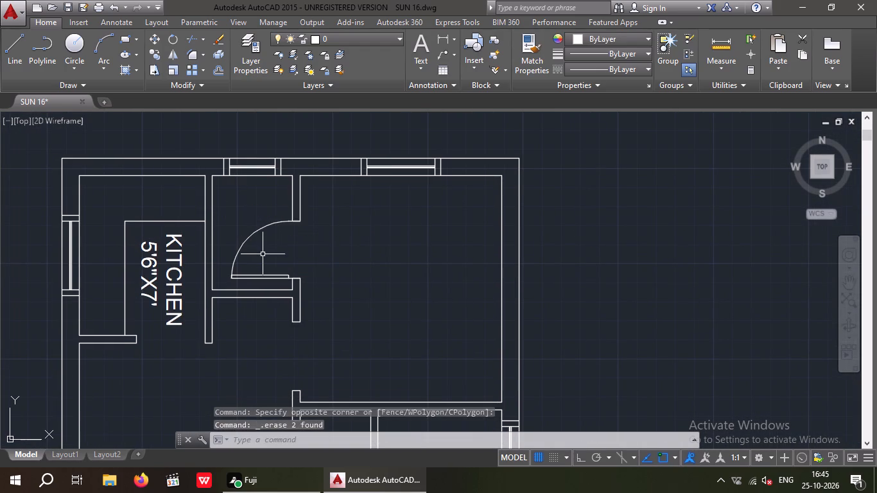
Erase the KITCHEN label with its 5'6"X7' size text.
drag(181, 334, 164, 314)
click(157, 284)
key(Delete)
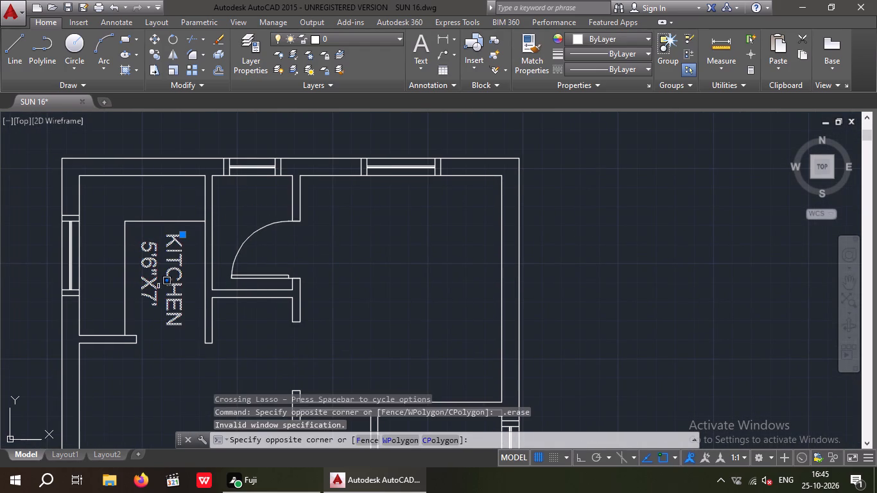
key(Delete)
key(Delete)
click(169, 370)
key(Delete)
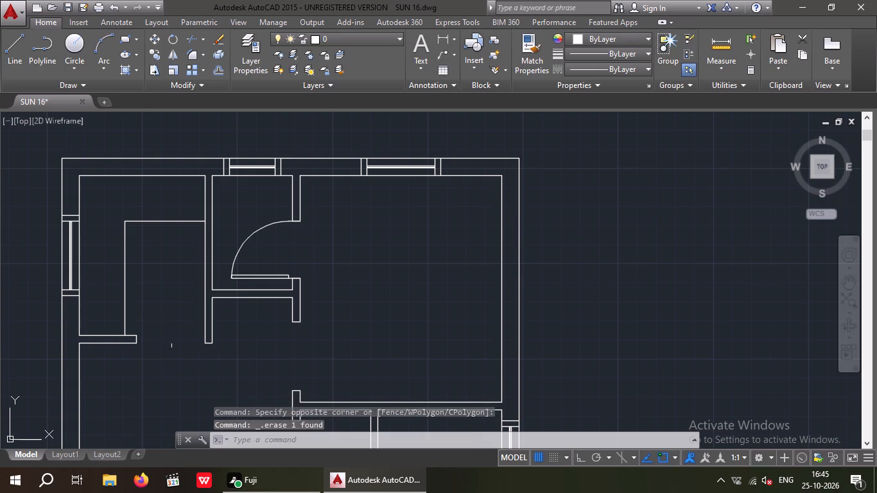
Draw vertical construction lines through the plan's lower-left outer corner and both outer wall corners of the entrance opening.
scroll(154, 273, down, 4)
middle_drag(169, 320, 204, 229)
scroll(203, 243, down, 2)
middle_drag(221, 311, 247, 257)
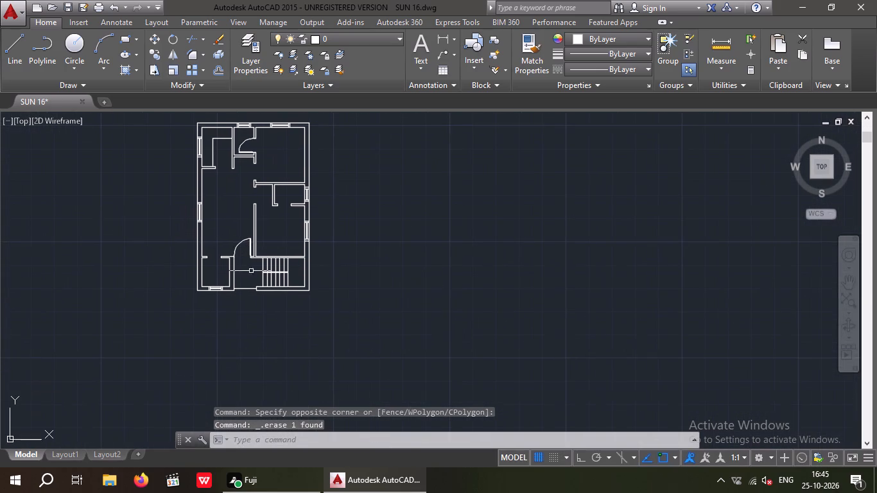
middle_drag(292, 334, 296, 263)
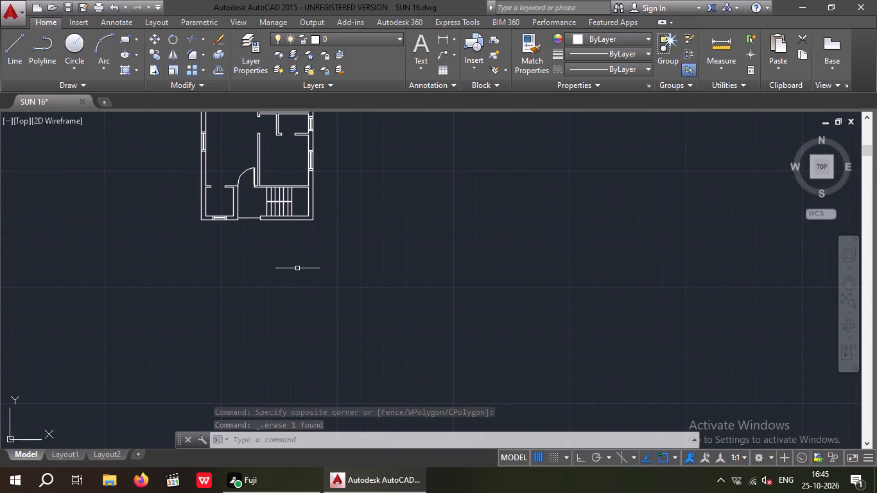
key(Escape)
middle_drag(275, 260, 342, 258)
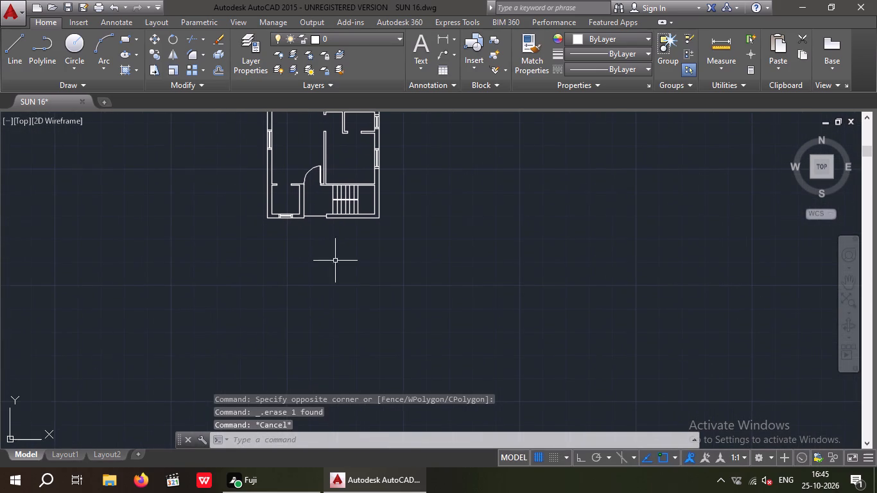
key(x)
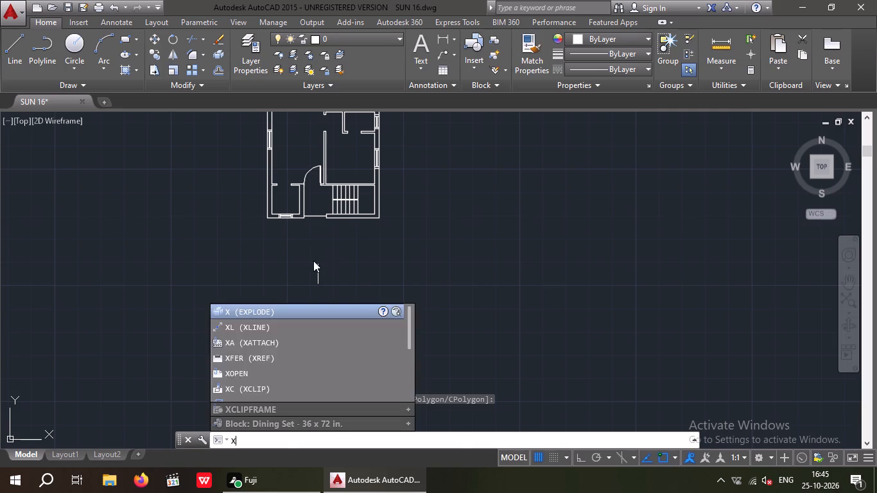
key(l)
key(space)
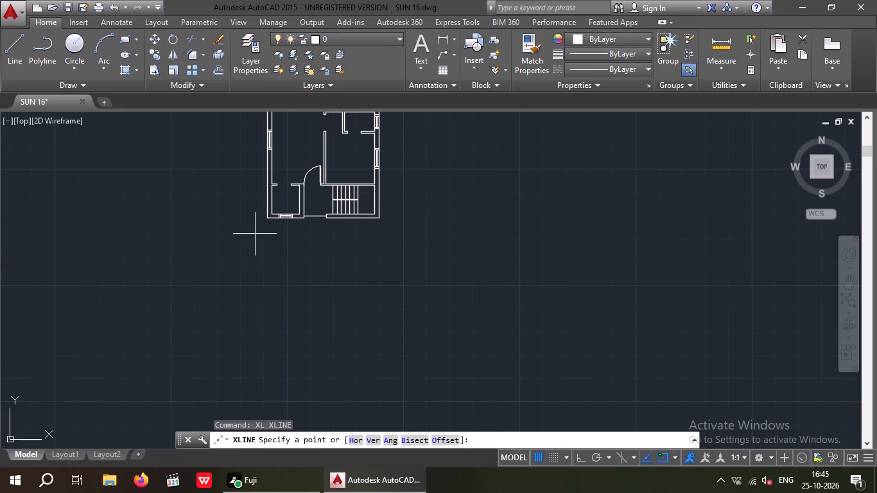
text(V)
key(space)
scroll(261, 216, up, 3)
click(282, 215)
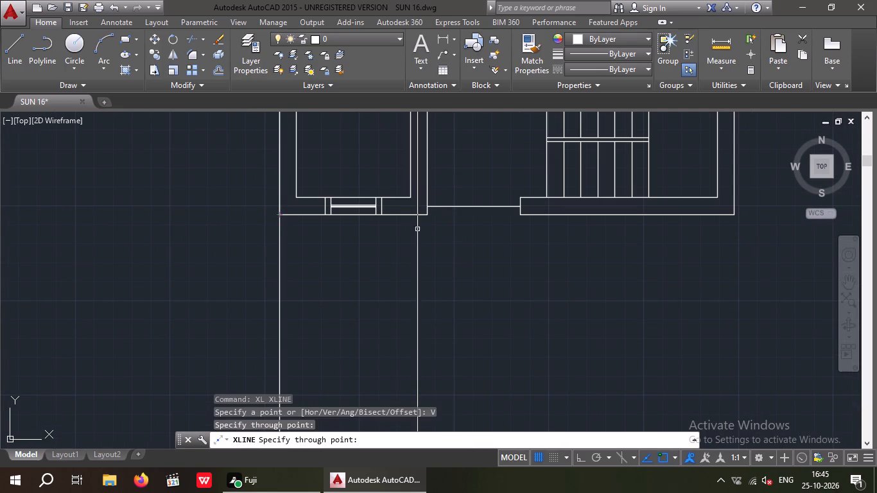
click(429, 218)
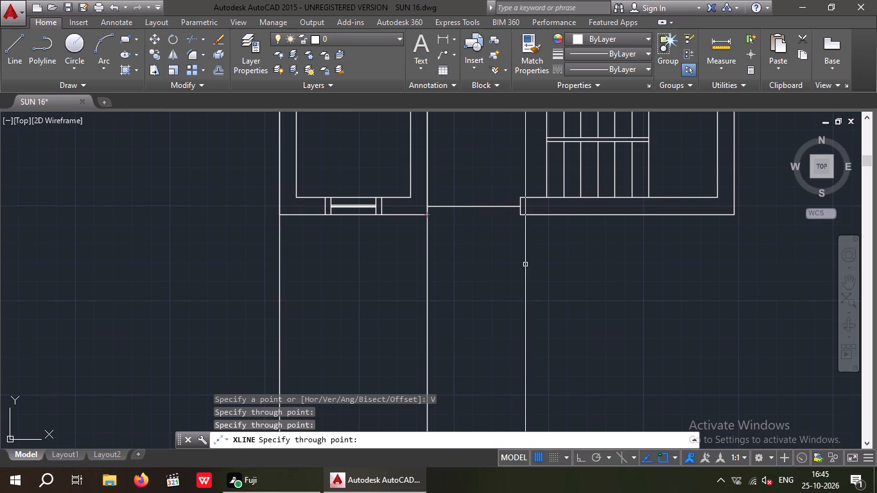
click(521, 218)
Add a fourth vertical construction line through the plan's lower-right outer corner beside the staircase.
middle_drag(508, 275, 427, 367)
scroll(426, 350, down, 1)
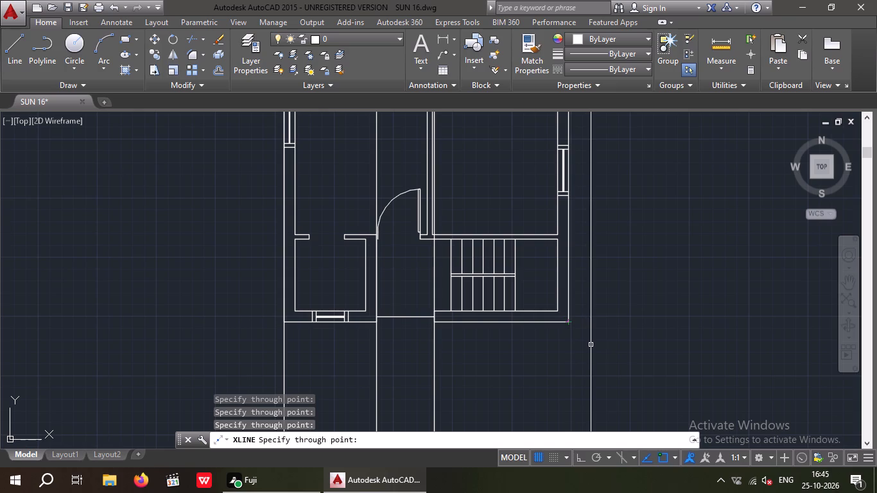
click(567, 324)
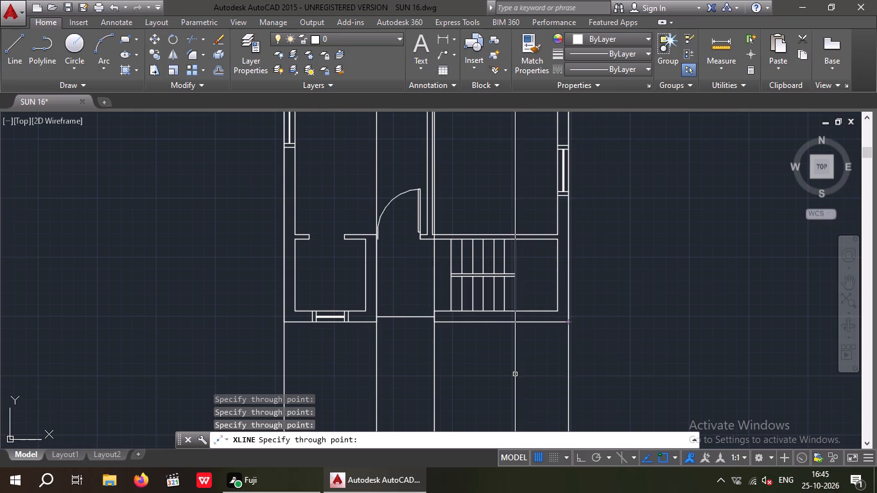
scroll(514, 372, down, 2)
middle_drag(509, 389, 516, 346)
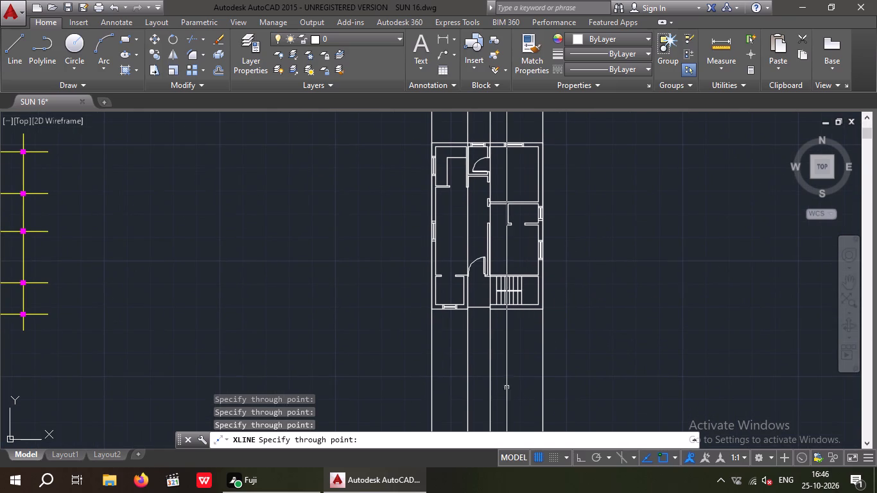
middle_drag(512, 298, 514, 285)
scroll(523, 317, down, 1)
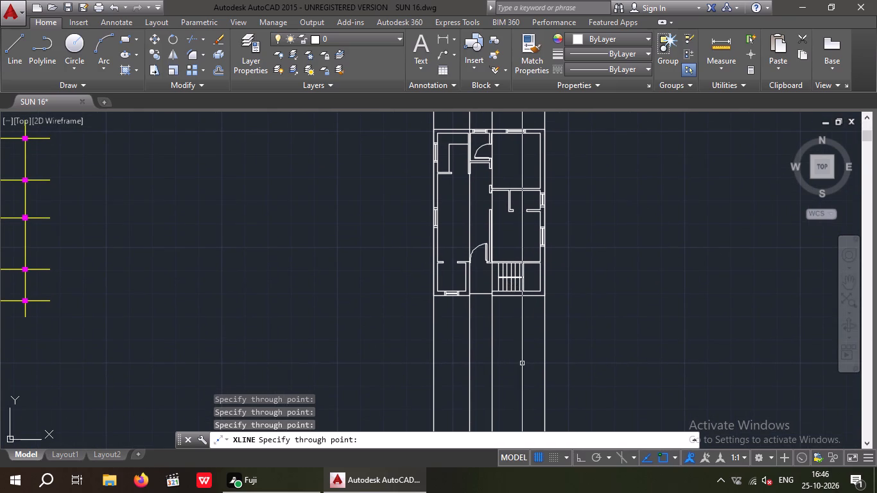
key(Escape)
key(Escape)
middle_drag(505, 354, 492, 302)
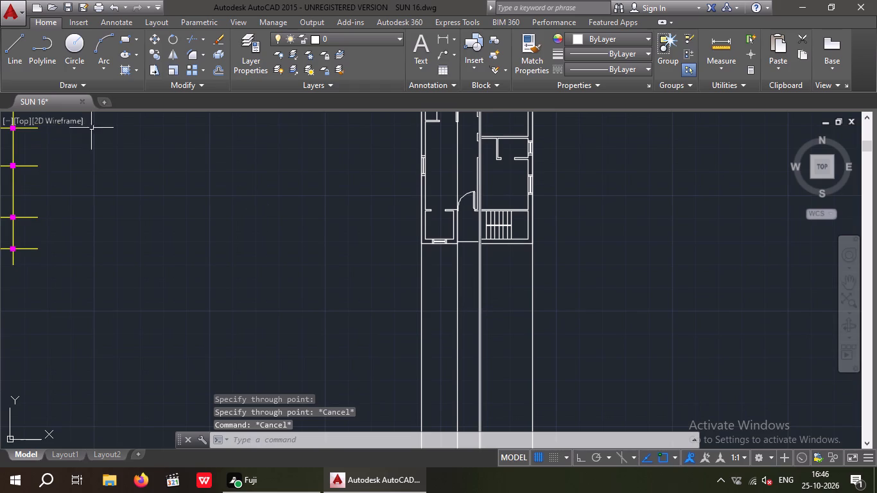
With Ortho on, draw a horizontal base line below the plan crossing all four vertical construction lines.
click(6, 55)
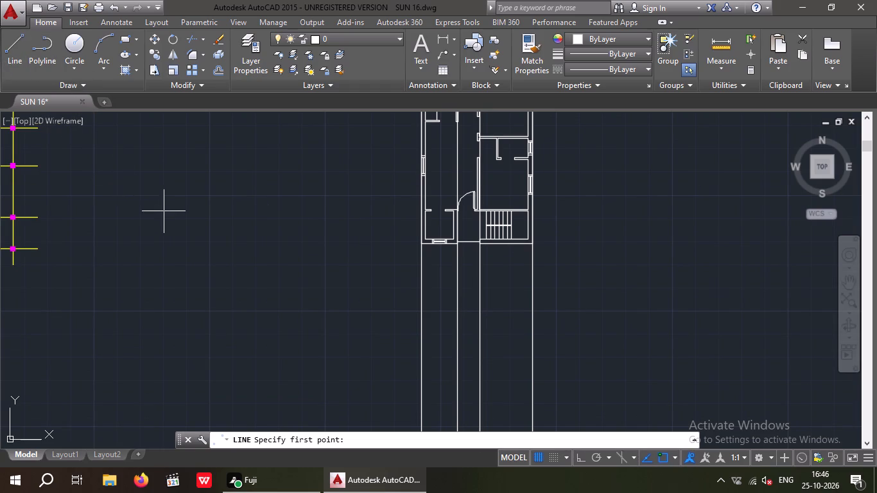
middle_drag(333, 292, 315, 224)
scroll(316, 225, down, 2)
scroll(360, 301, up, 2)
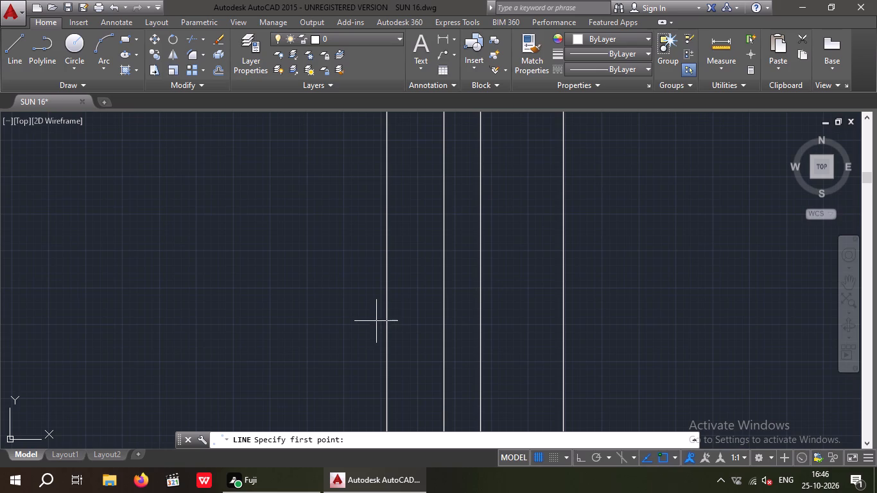
click(374, 325)
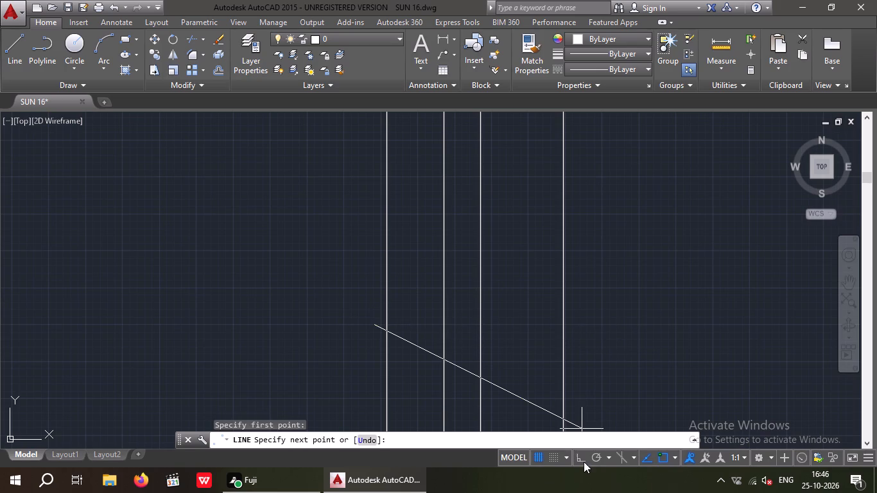
click(580, 460)
click(593, 336)
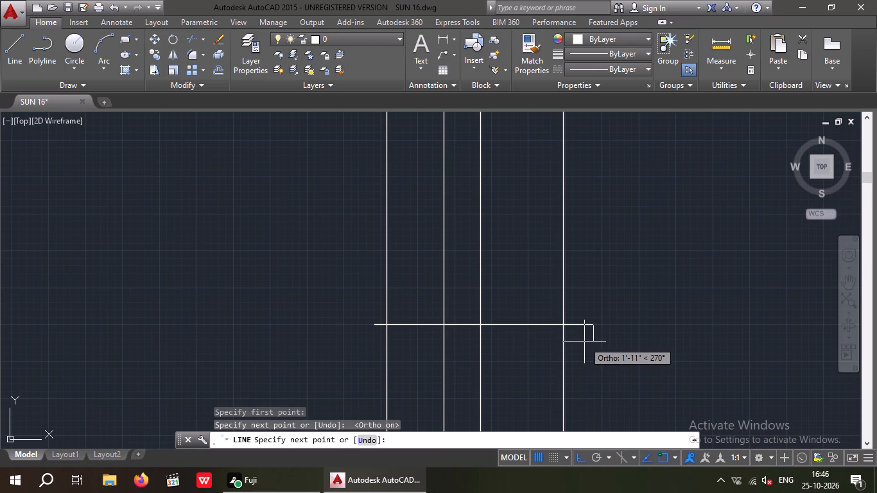
key(Escape)
key(Escape)
key(Escape)
Offset the horizontal base line 4" upward.
key(o)
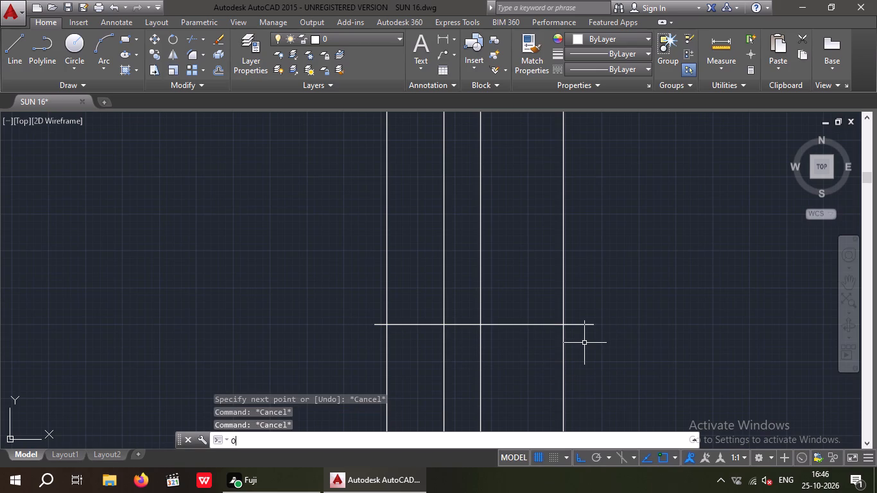
key(Return)
text(4")
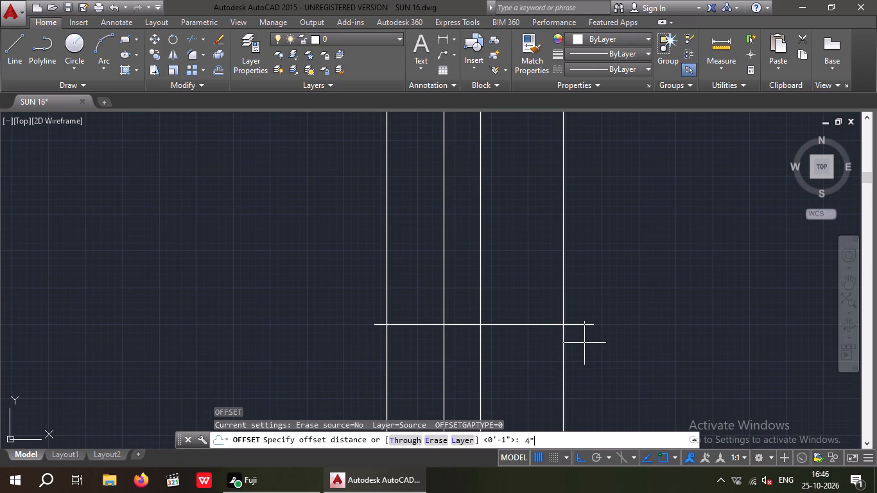
key(Return)
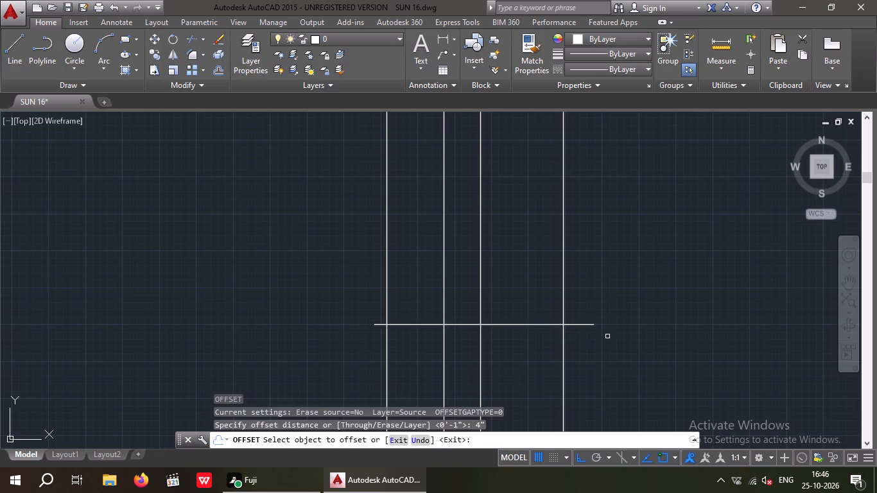
click(578, 324)
click(580, 300)
key(Escape)
key(Escape)
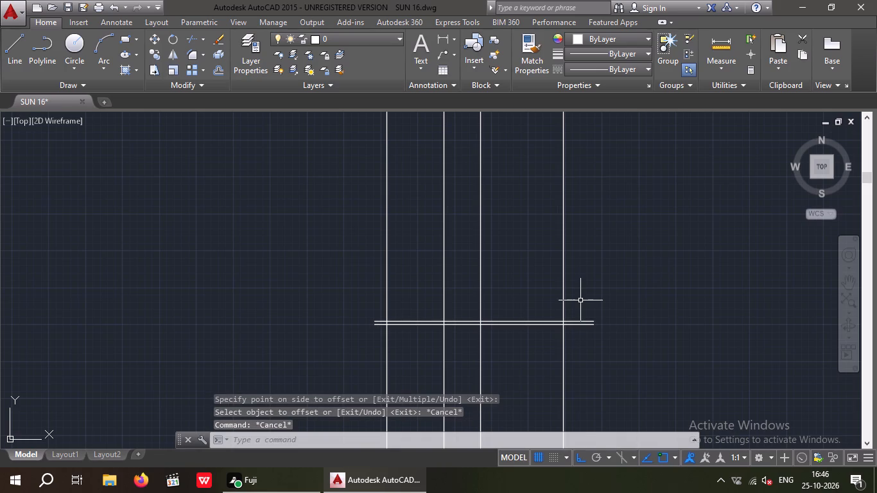
Offset the upper of the two horizontal lines 9" upward.
key(o)
key(Return)
text(9")
key(Return)
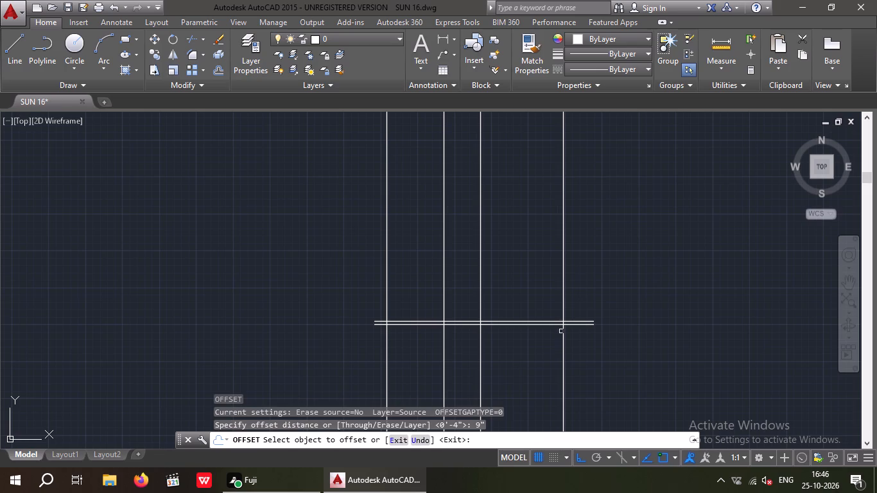
scroll(569, 319, up, 2)
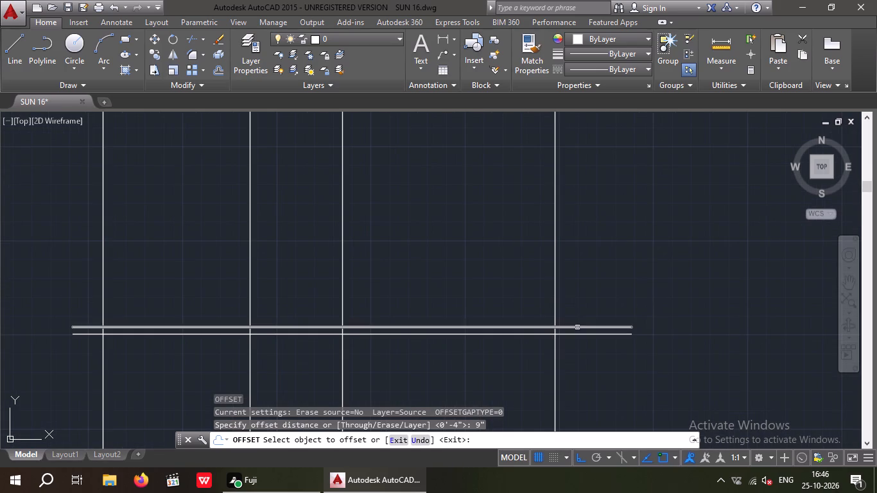
click(577, 328)
click(567, 286)
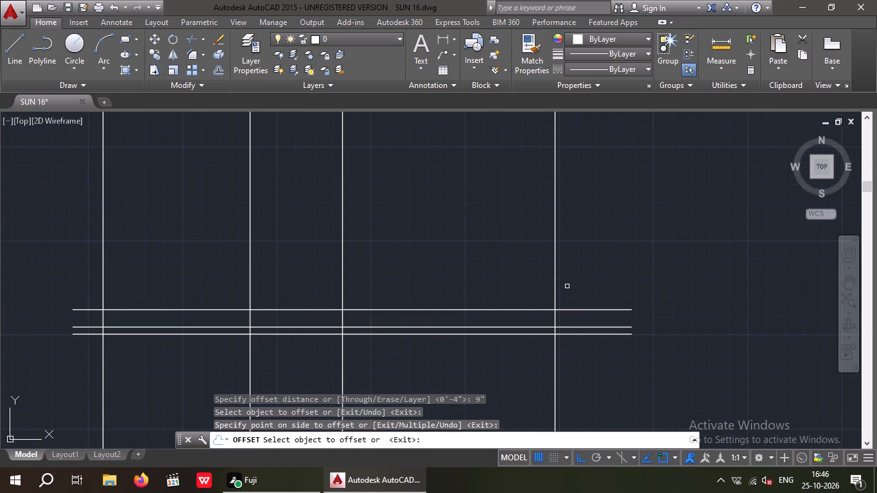
key(Escape)
key(Escape)
Offset the topmost horizontal line 12' upward.
key(o)
key(Return)
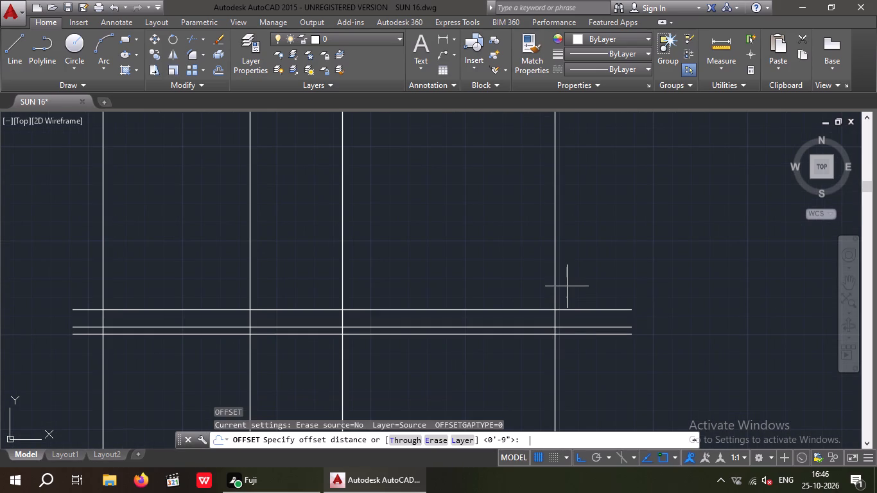
text(12')
key(Return)
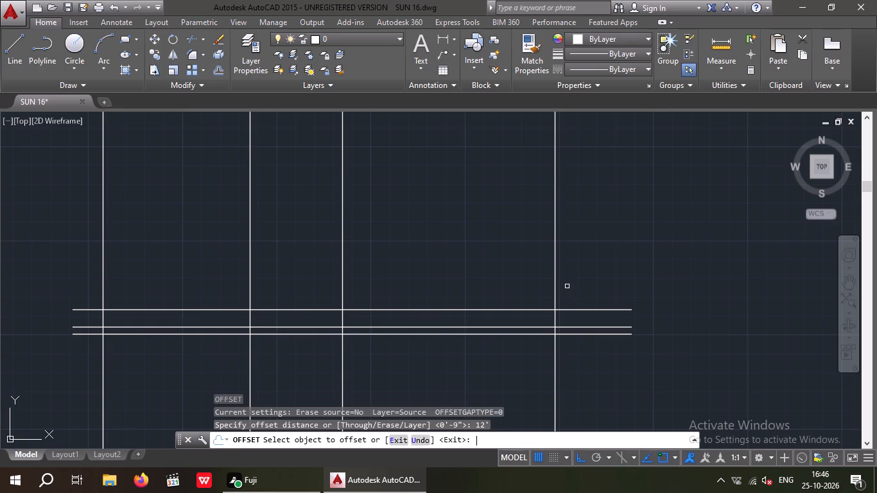
drag(595, 311, 593, 304)
middle_drag(577, 245, 588, 342)
click(609, 259)
scroll(609, 250, down, 1)
middle_drag(610, 250, 607, 325)
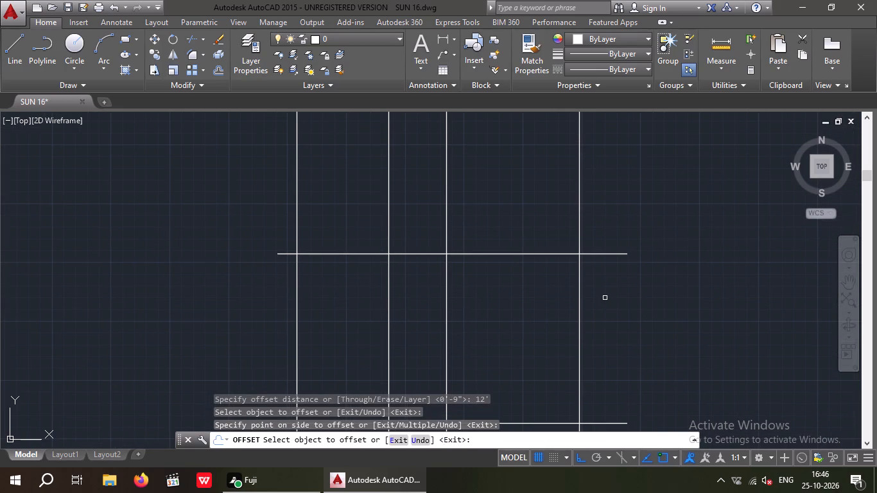
middle_drag(607, 299, 614, 384)
scroll(616, 354, down, 3)
middle_drag(626, 335, 626, 334)
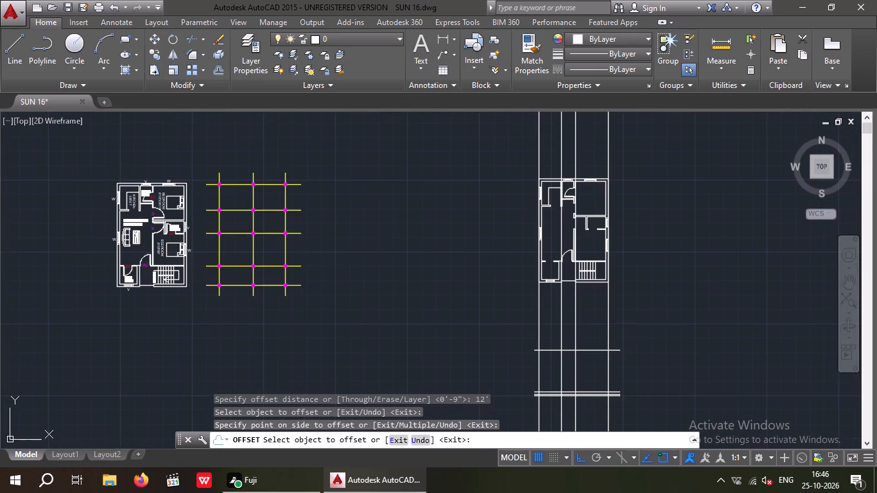
middle_drag(626, 334, 605, 292)
scroll(605, 284, up, 2)
key(Escape)
key(Escape)
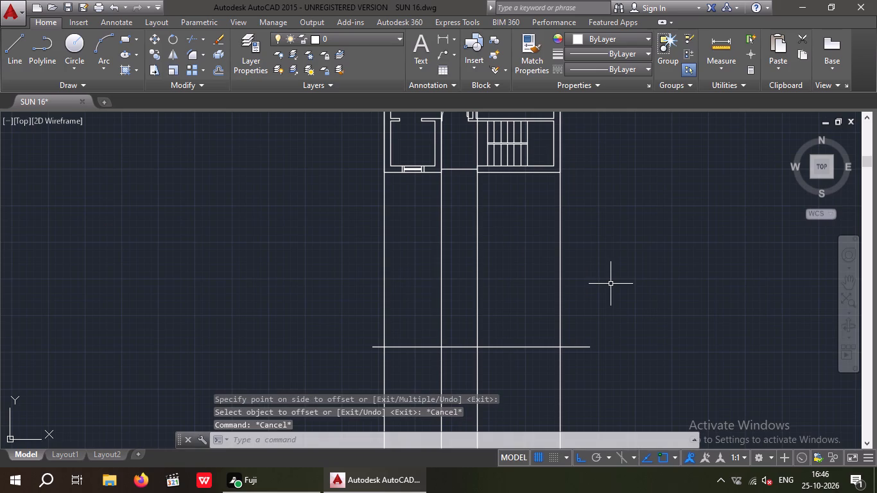
Offset the highest horizontal level line 3'6" upward toward the plan.
key(o)
key(Return)
text(3'6")
key(Return)
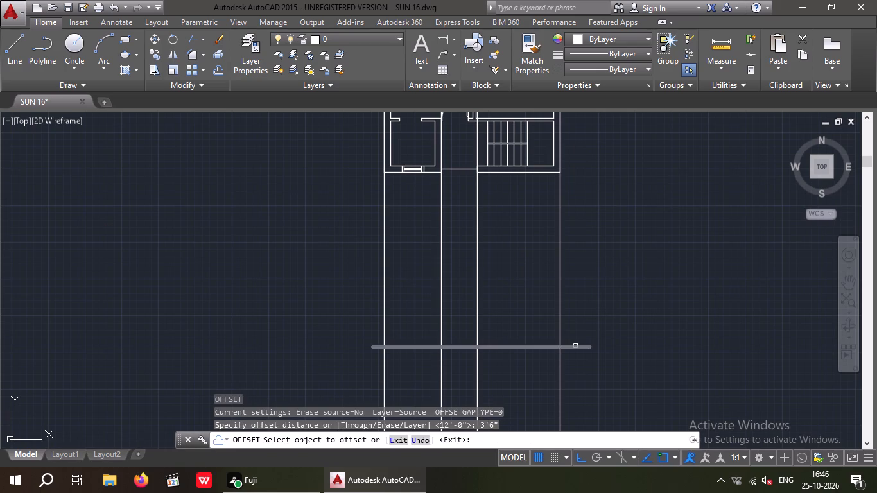
drag(575, 346, 575, 338)
click(576, 310)
key(Escape)
key(Escape)
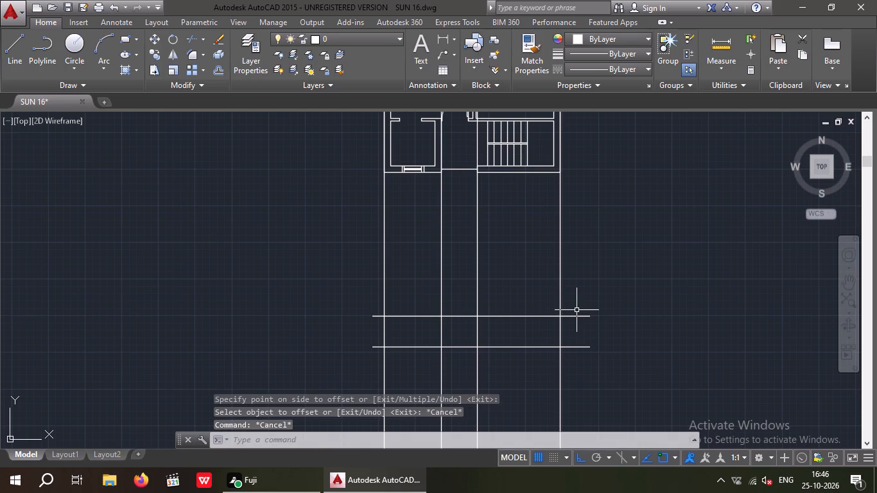
Offset the highest horizontal level line 5' upward toward the plan.
key(o)
key(Return)
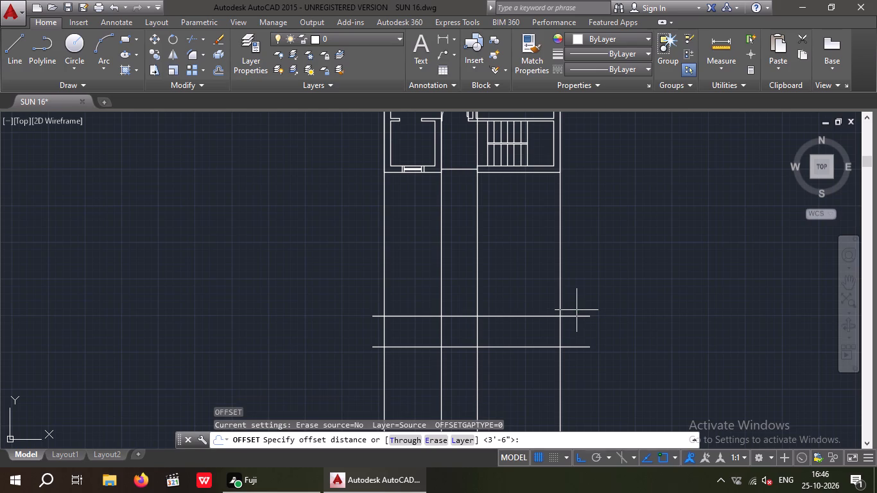
text(5')
key(Return)
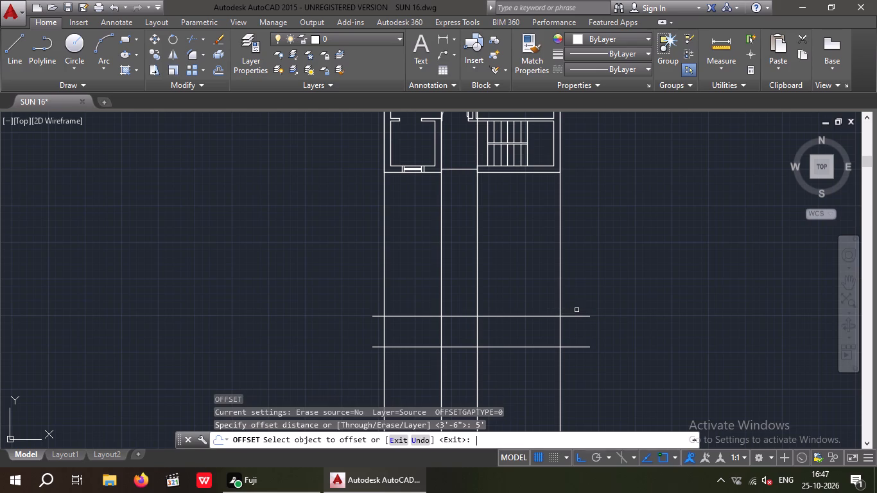
drag(516, 316, 516, 310)
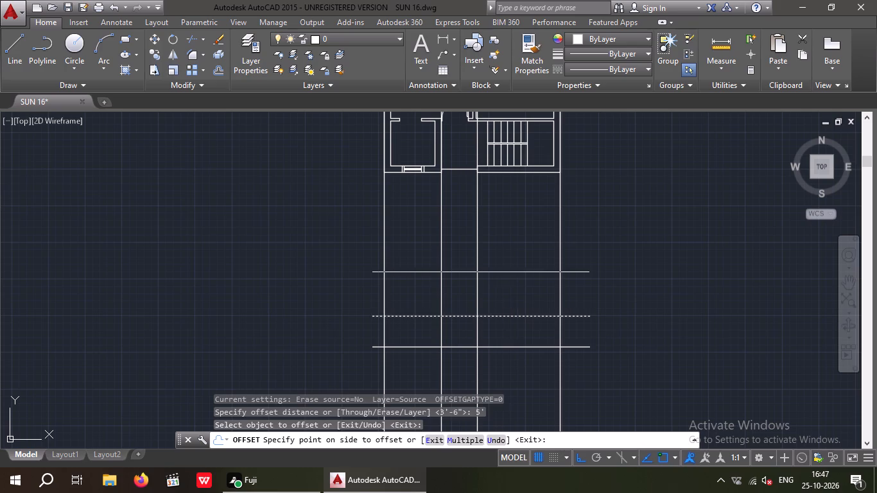
click(513, 285)
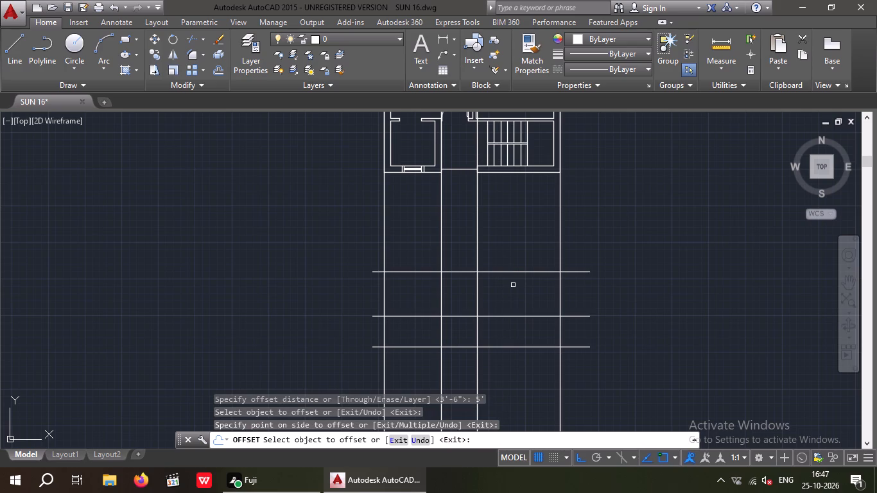
key(Escape)
key(Escape)
key(Escape)
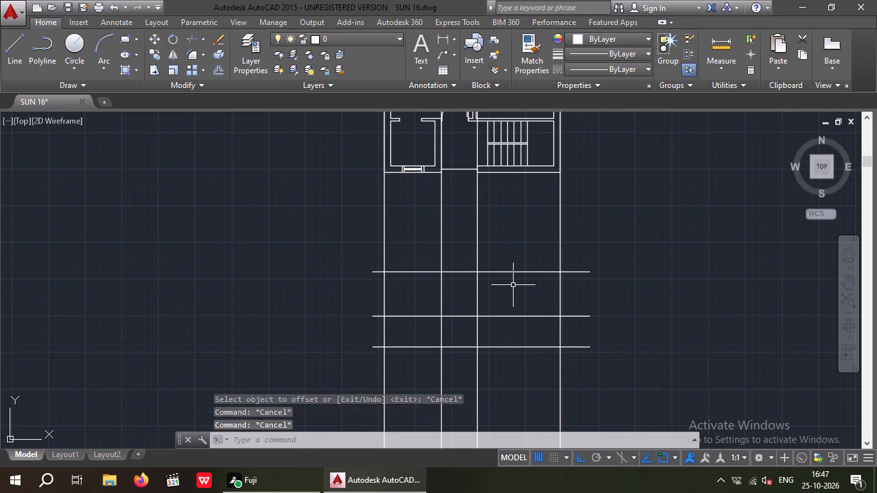
Trim the four vertical projection lines above the topmost level line and below the lowest base line.
text(TR)
key(space)
key(space)
scroll(485, 231, up, 3)
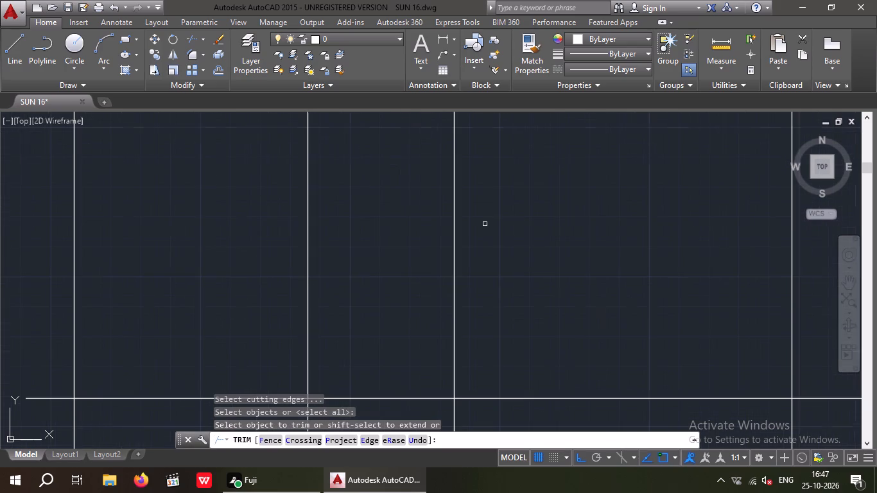
drag(802, 261, 748, 285)
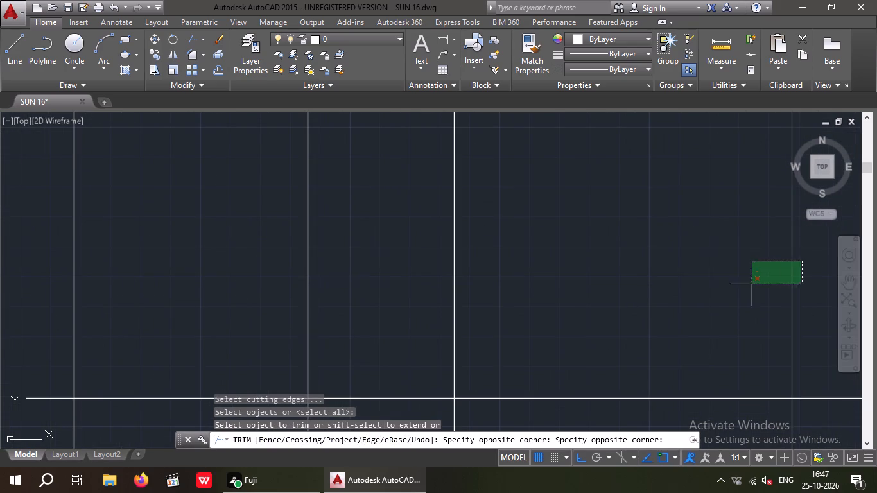
drag(46, 291, 53, 291)
scroll(91, 261, down, 4)
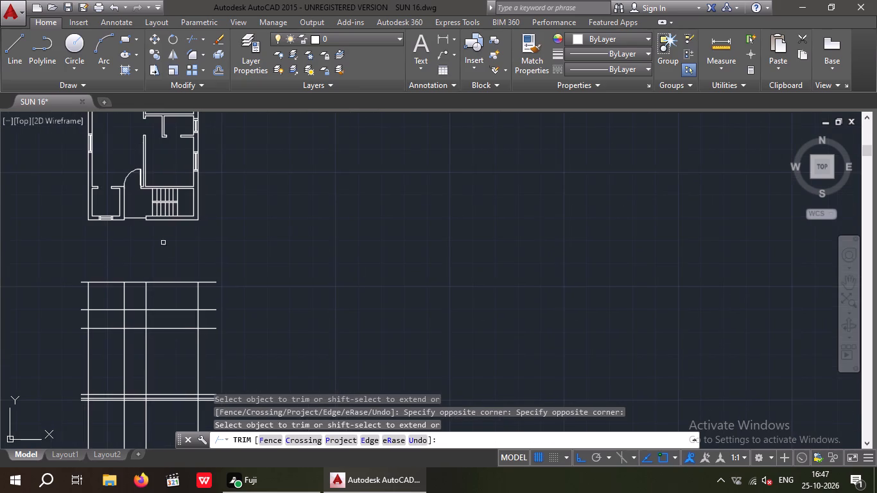
middle_drag(168, 243, 245, 291)
scroll(294, 278, down, 2)
middle_drag(296, 278, 326, 161)
drag(333, 291, 251, 316)
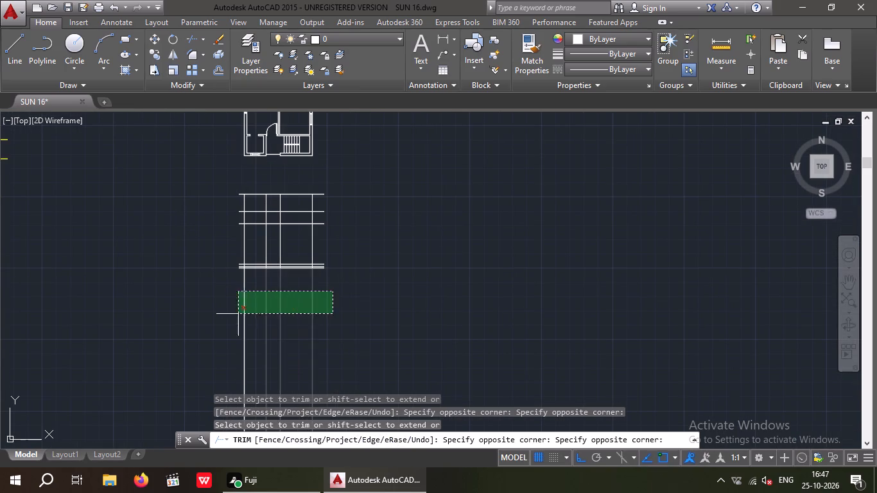
click(224, 316)
Trim the overhanging ends of all horizontal level lines beyond the outermost two vertical lines.
middle_drag(297, 297, 315, 346)
scroll(363, 304, up, 1)
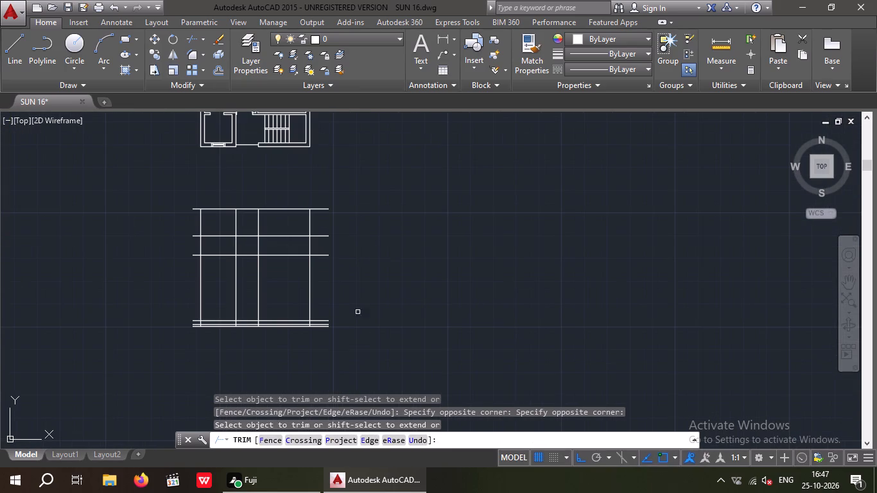
middle_drag(331, 288, 356, 303)
drag(369, 344, 370, 352)
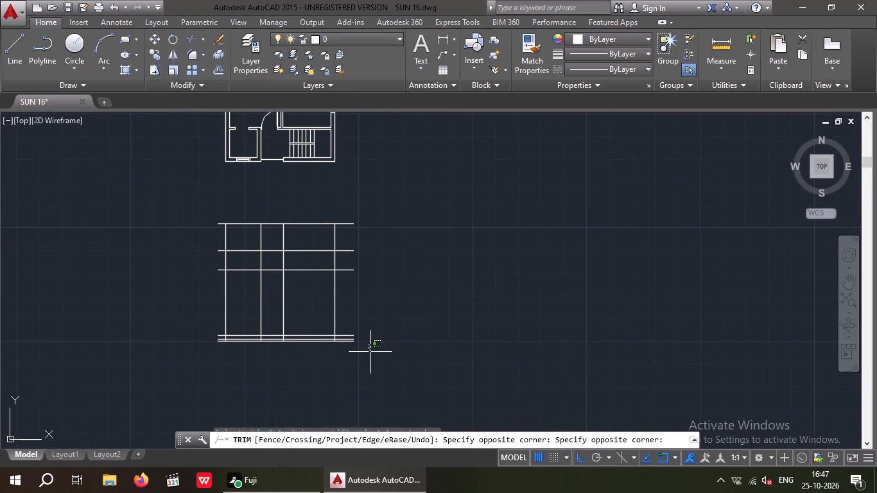
drag(370, 352, 360, 350)
click(341, 216)
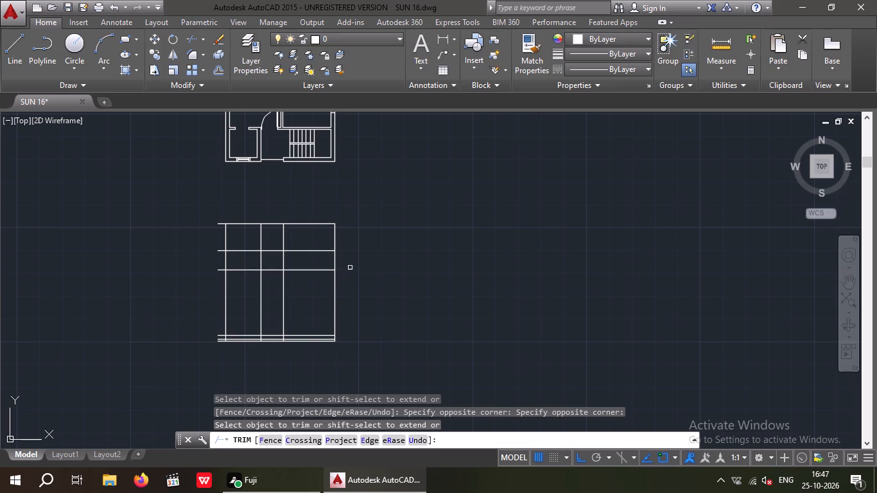
middle_drag(204, 335, 262, 356)
scroll(276, 352, up, 1)
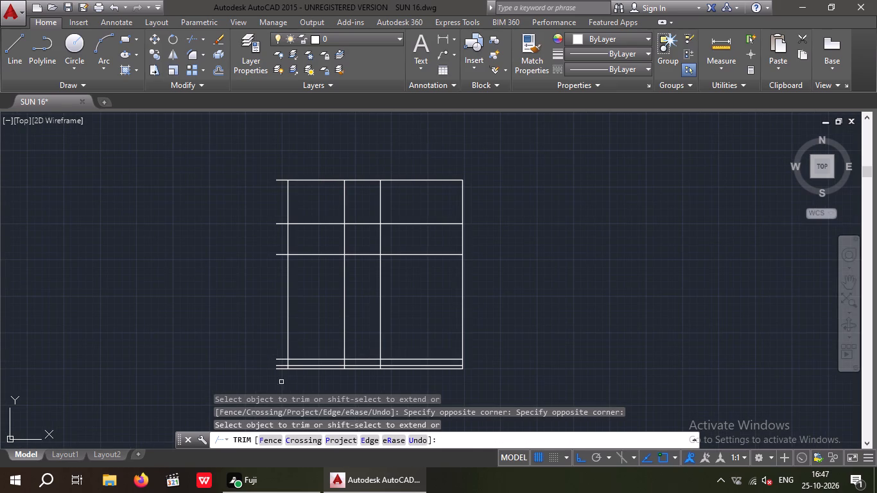
drag(282, 380, 278, 368)
click(267, 171)
Remove the topmost level line and the verticals in the top band west of the stair block, leaving only that block full height.
click(360, 180)
drag(364, 186, 311, 212)
click(309, 212)
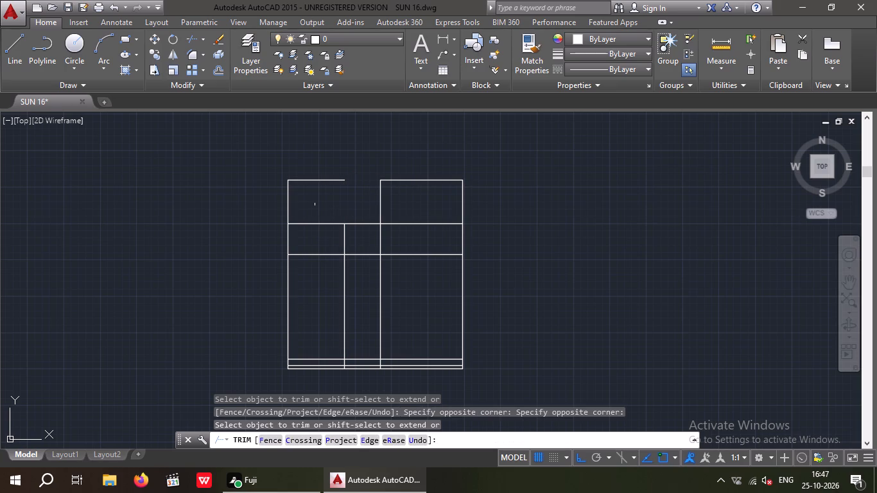
drag(327, 202, 304, 201)
click(277, 196)
key(Escape)
drag(342, 203, 323, 182)
click(310, 161)
key(Delete)
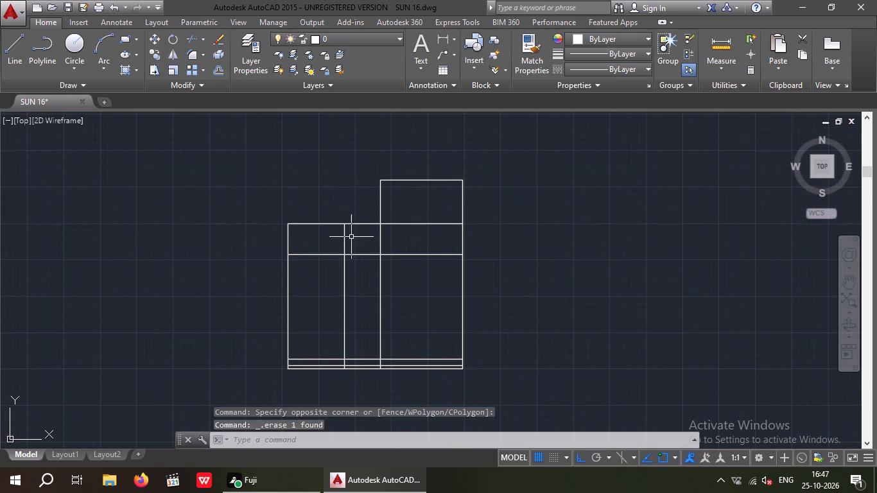
Trim the inner vertical out of the 3'6" band and remove that band's upper line inside the tall stair block.
key(t)
key(r)
key(space)
key(space)
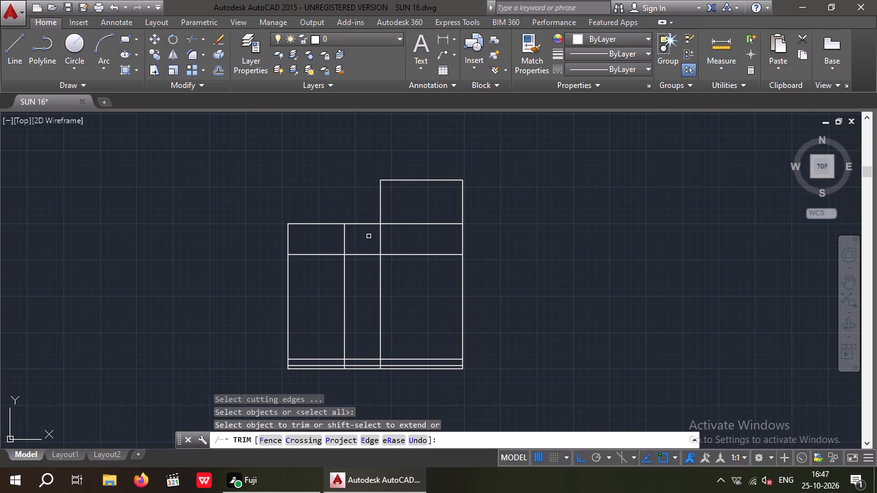
scroll(343, 243, up, 2)
drag(363, 226, 312, 253)
click(312, 250)
scroll(320, 239, down, 2)
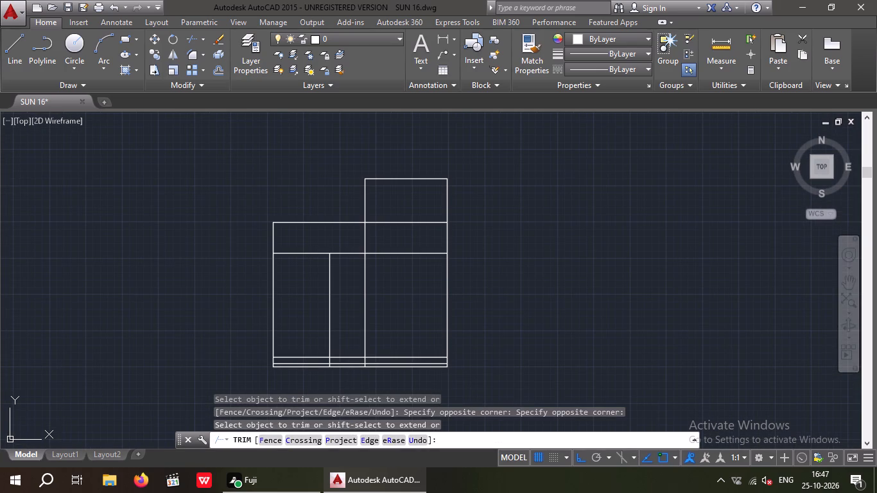
drag(417, 230, 395, 214)
click(383, 200)
scroll(404, 214, down, 1)
middle_drag(405, 234, 408, 245)
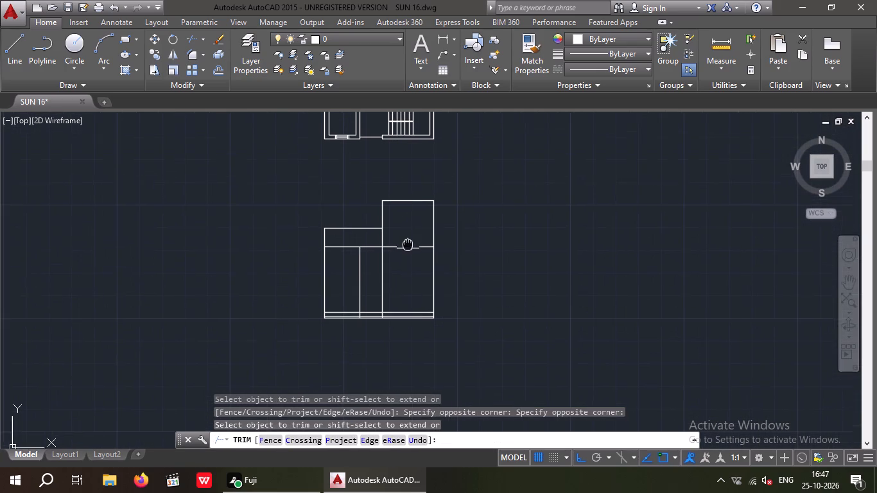
middle_drag(415, 307, 419, 324)
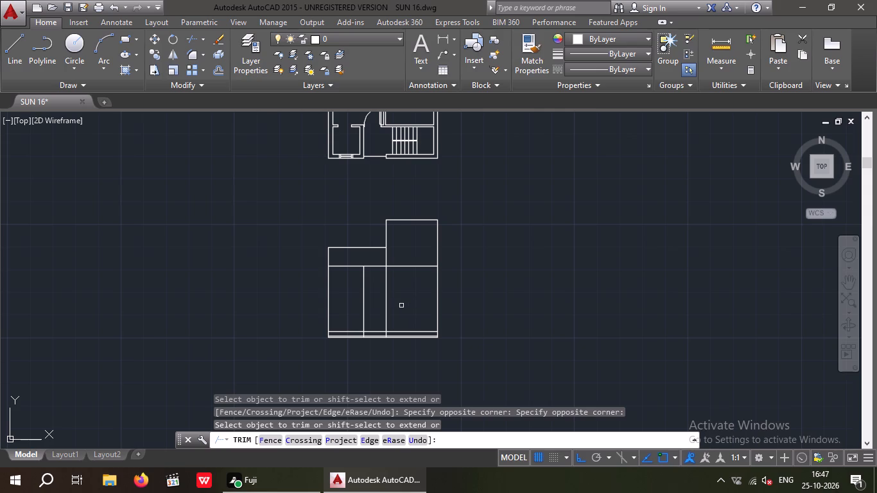
key(Escape)
key(Escape)
Trim the two inner vertical lines out of the 4" and 9" base bands of the elevation.
key(t)
text(R)
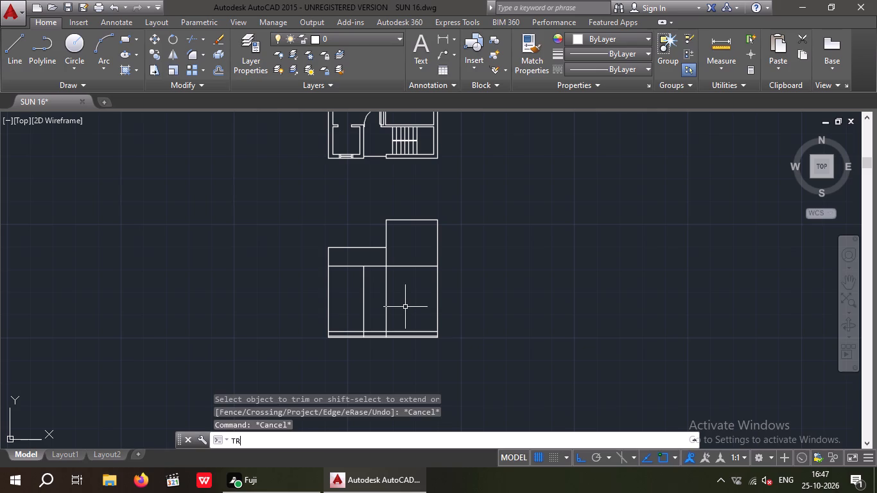
key(space)
key(space)
scroll(413, 317, up, 4)
middle_drag(381, 347, 440, 237)
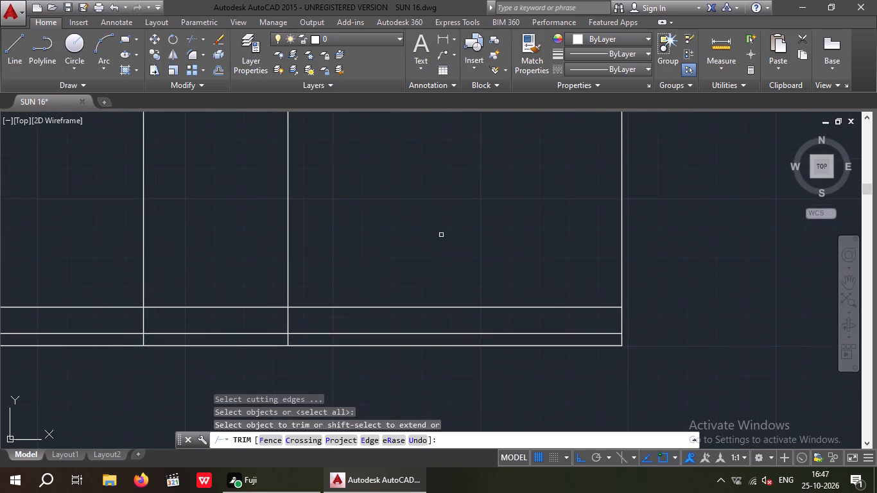
middle_drag(414, 297, 476, 252)
middle_drag(317, 300, 383, 279)
scroll(385, 275, up, 1)
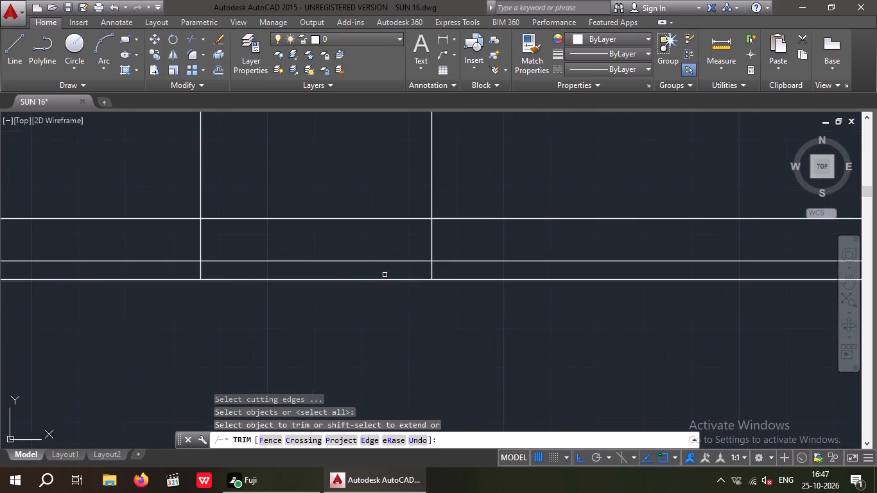
drag(448, 268, 398, 268)
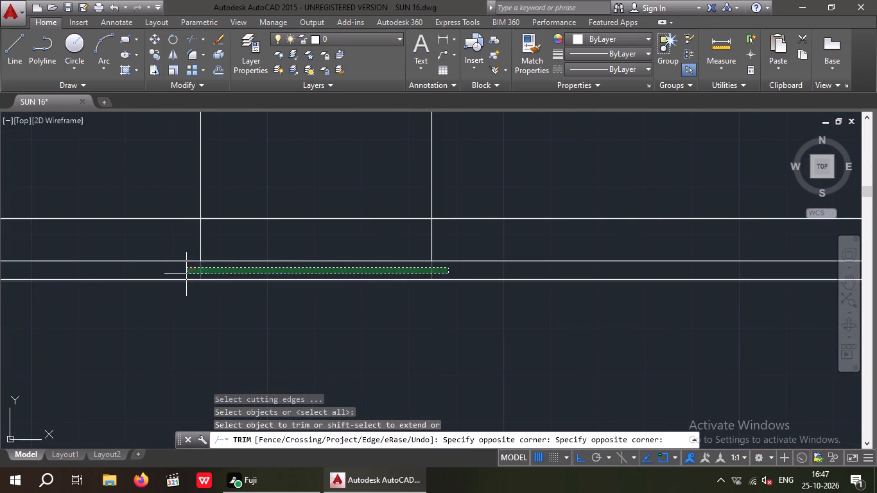
click(182, 273)
drag(455, 236, 369, 235)
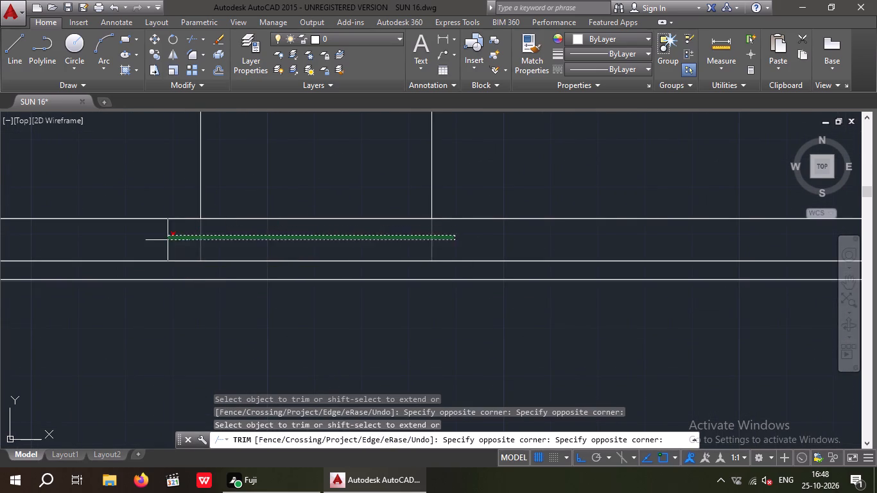
click(167, 240)
scroll(192, 235, down, 2)
middle_drag(204, 281, 237, 334)
scroll(242, 331, down, 2)
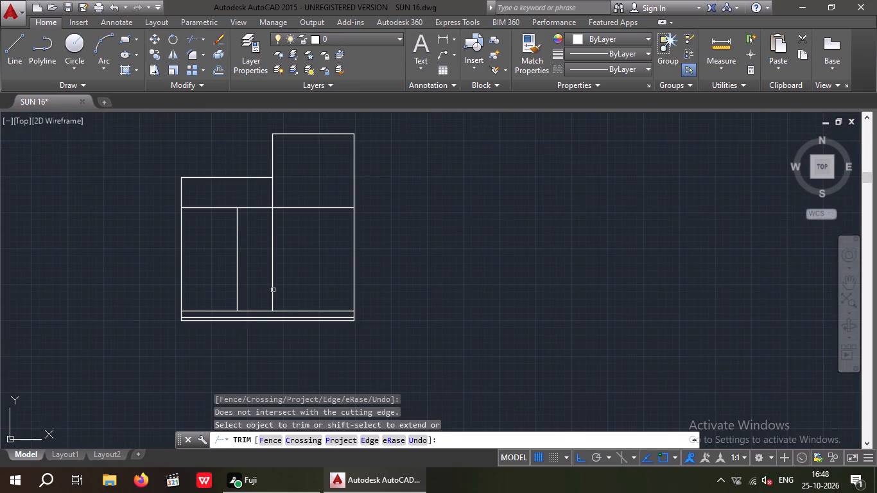
middle_drag(282, 270, 297, 322)
key(Escape)
key(Escape)
Draw a vertical construction line through the wall corner beside the entrance door, projecting it down across the elevation.
middle_drag(320, 332, 327, 388)
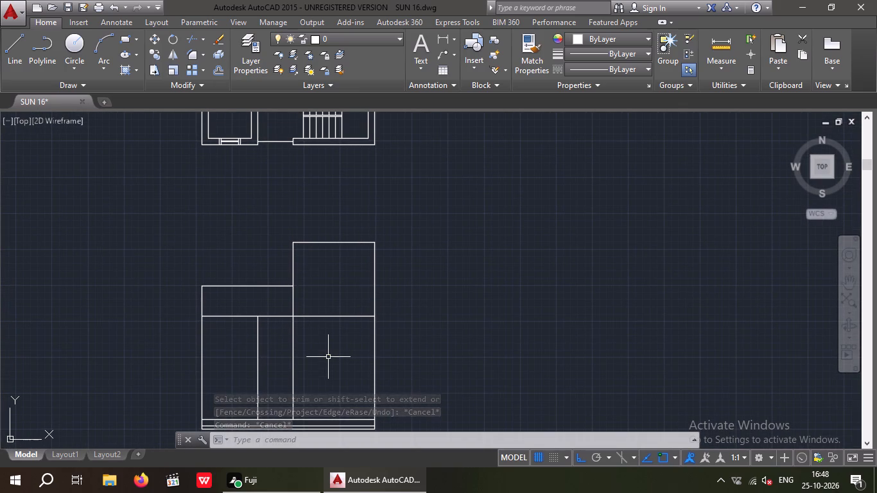
text(XL)
key(space)
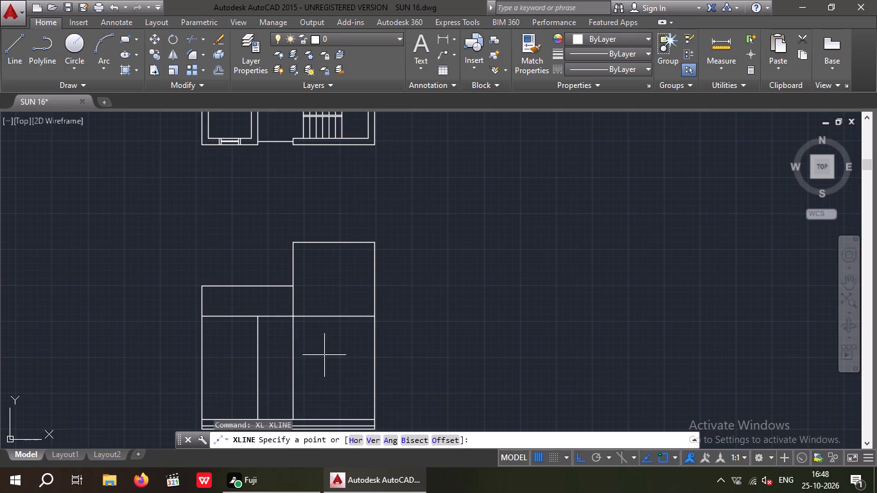
key(v)
key(space)
middle_drag(334, 356, 336, 435)
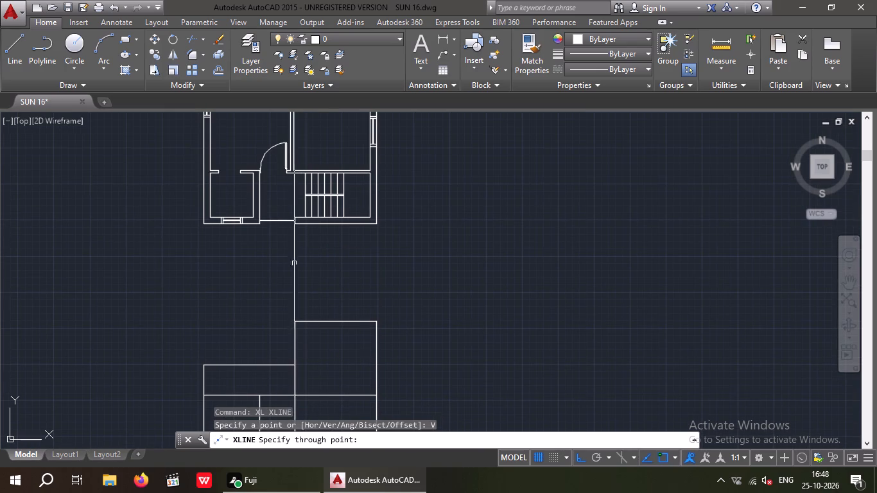
scroll(278, 160, up, 3)
drag(308, 211, 308, 211)
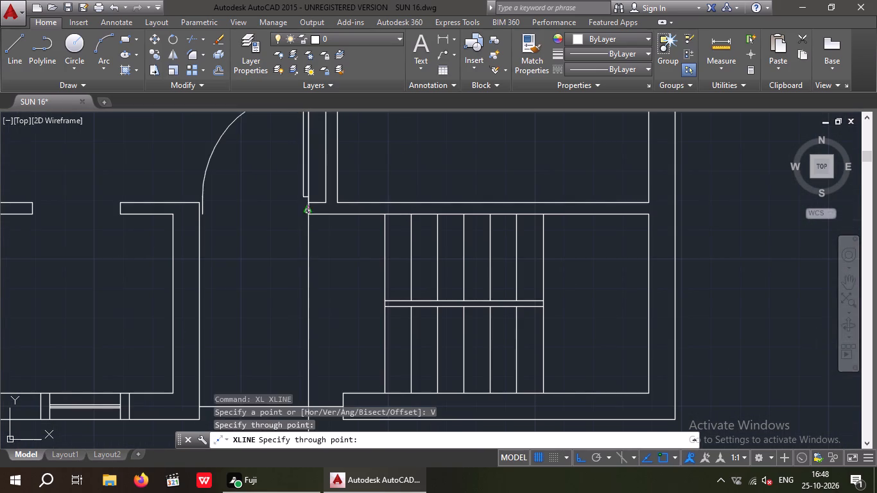
drag(308, 211, 302, 215)
scroll(208, 218, down, 4)
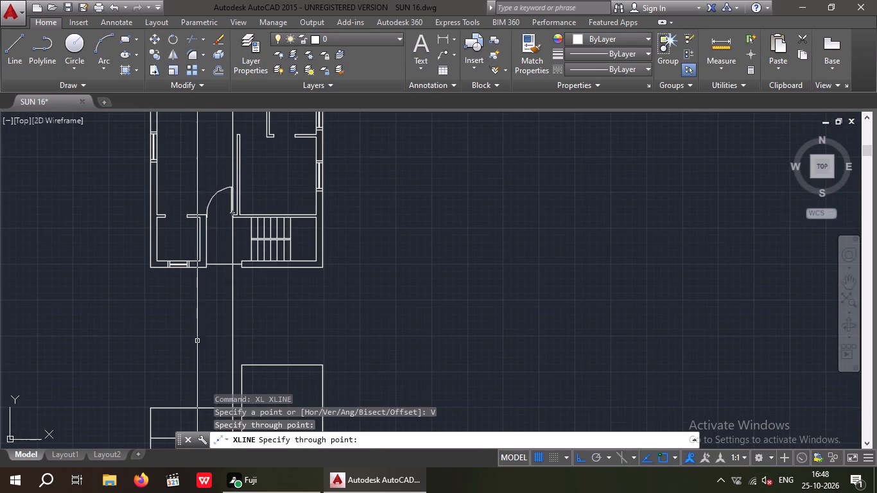
middle_drag(195, 338, 223, 218)
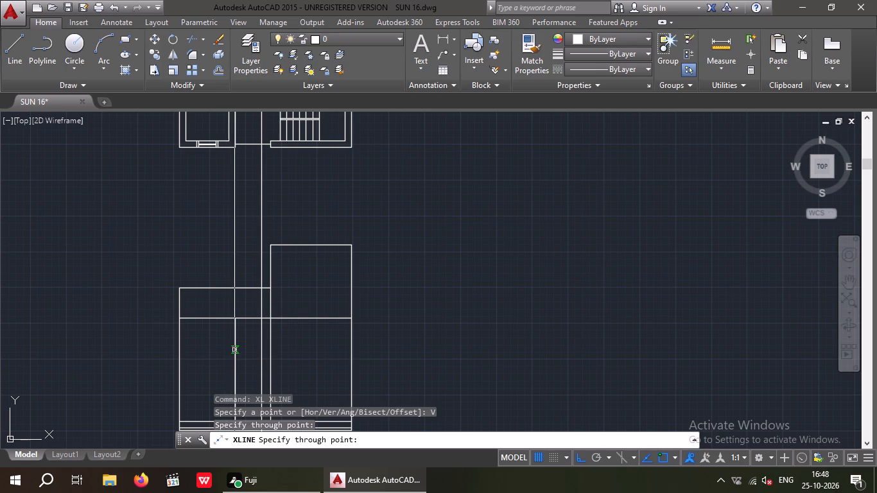
key(Escape)
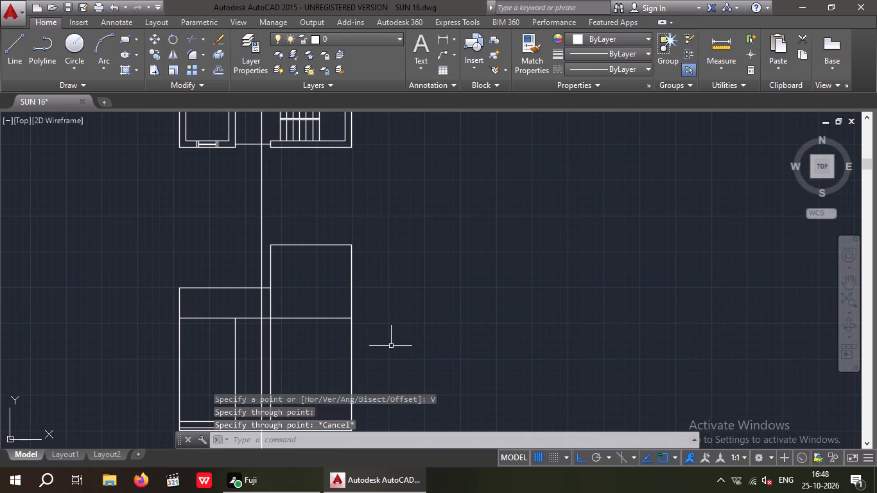
middle_drag(391, 342, 410, 252)
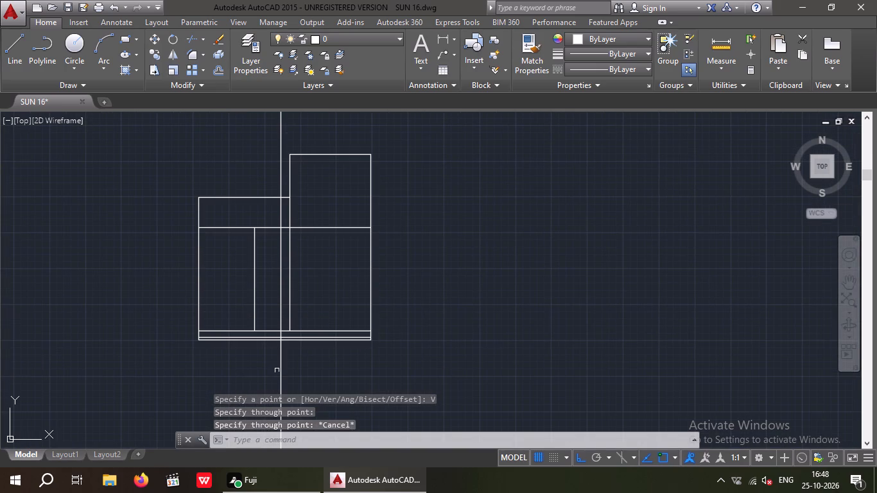
Offset the upper line of the elevation's 9" base band 7' upward as the door head line.
key(o)
key(Return)
text(7')
key(Return)
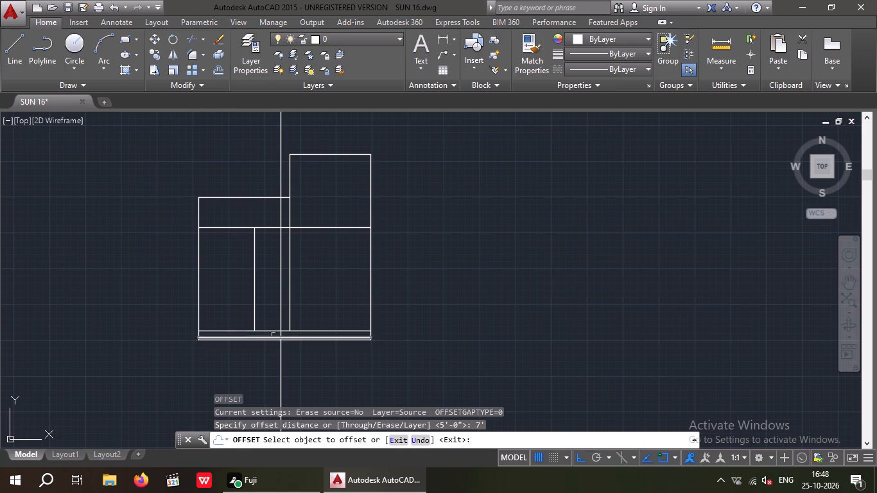
scroll(279, 313, up, 2)
drag(240, 358, 244, 338)
click(244, 287)
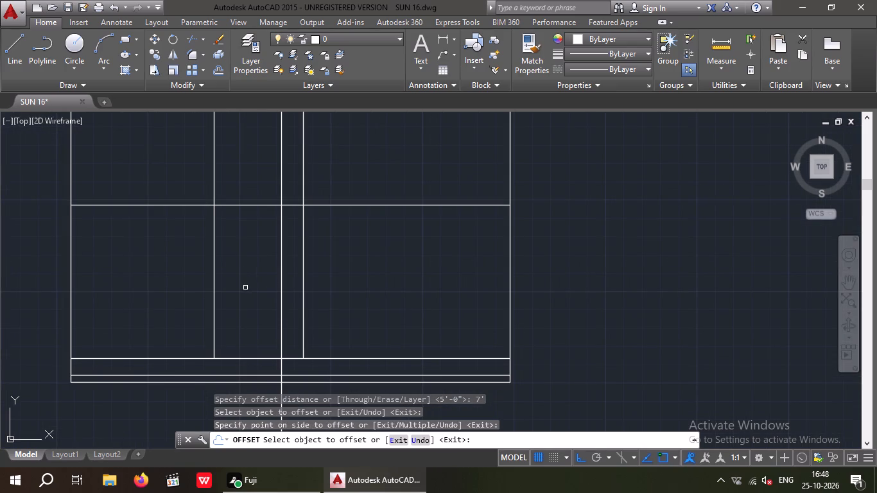
key(Escape)
key(Escape)
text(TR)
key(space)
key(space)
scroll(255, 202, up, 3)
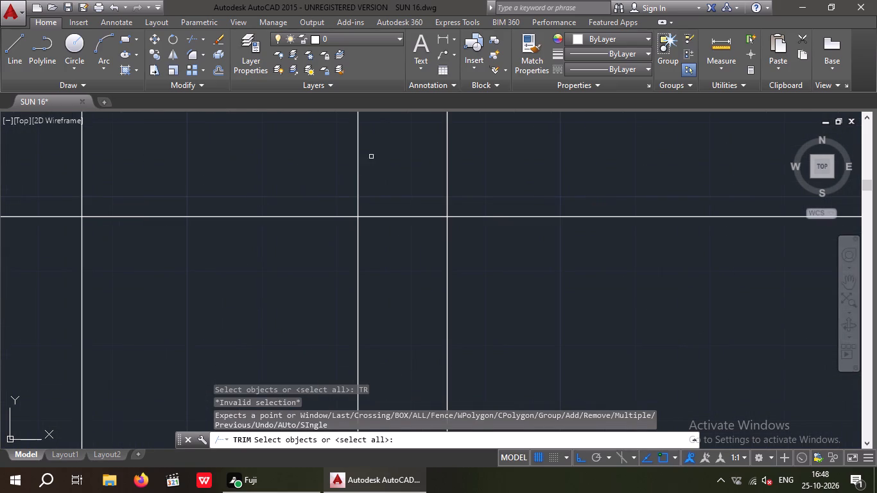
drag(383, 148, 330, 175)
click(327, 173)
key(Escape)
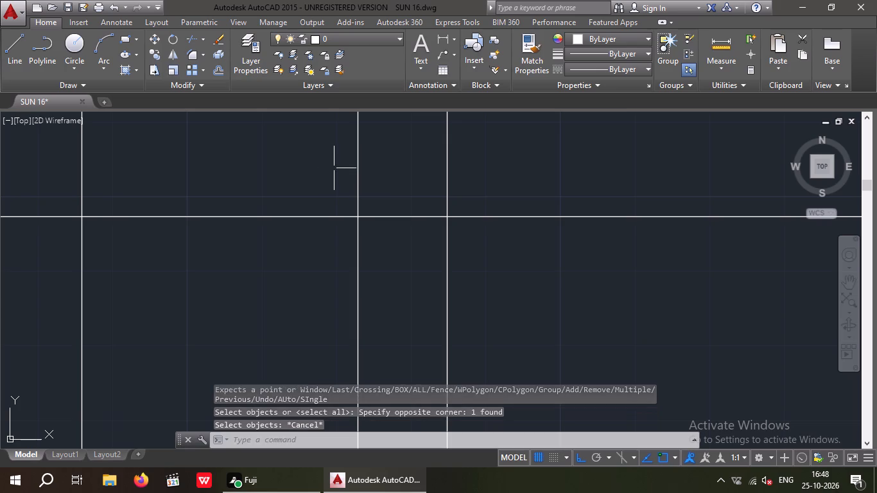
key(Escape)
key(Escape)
Trim the projected vertical above the 7' head line and the head line between that vertical and the stair block.
text(TR)
key(space)
key(space)
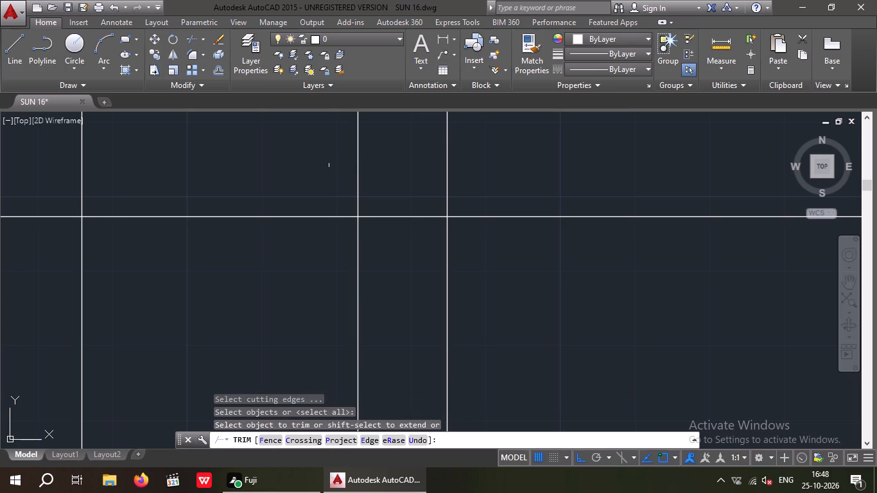
drag(382, 132, 310, 157)
click(304, 157)
scroll(309, 148, down, 1)
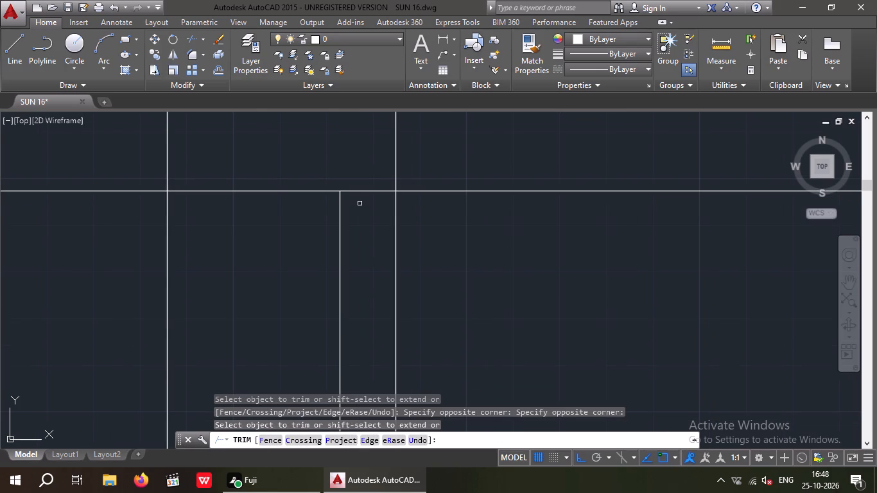
drag(367, 204, 349, 174)
click(344, 159)
click(484, 221)
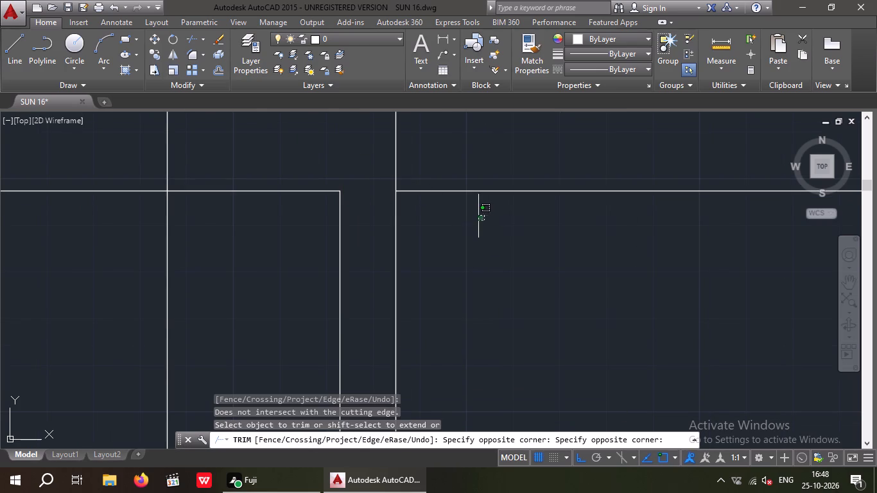
scroll(470, 211, down, 3)
scroll(433, 313, up, 2)
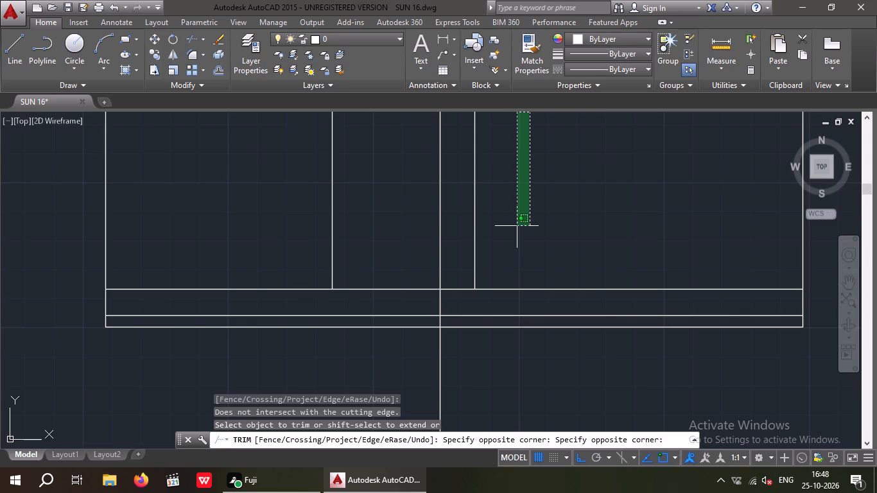
middle_drag(517, 229, 498, 328)
click(499, 302)
Remove the projected door vertical from the two base bands and from below the elevation.
middle_drag(431, 362, 431, 288)
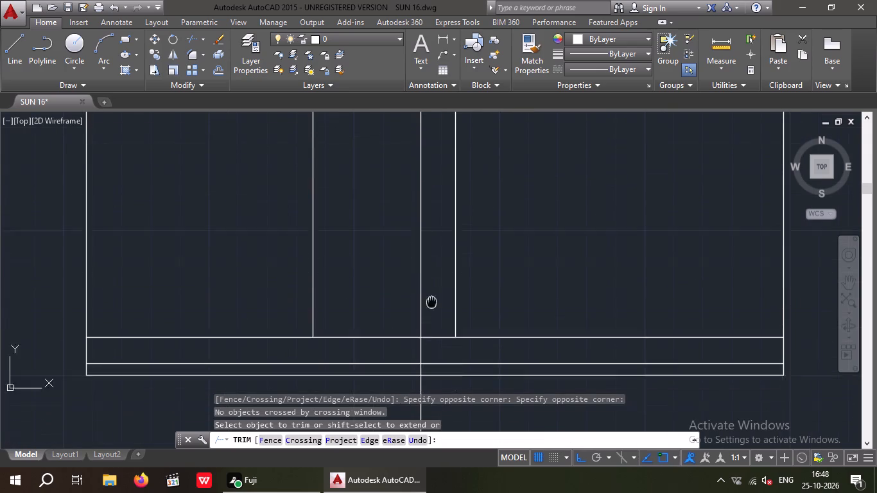
scroll(417, 325, up, 3)
drag(443, 308, 379, 329)
drag(382, 324, 388, 322)
scroll(390, 317, down, 3)
key(Escape)
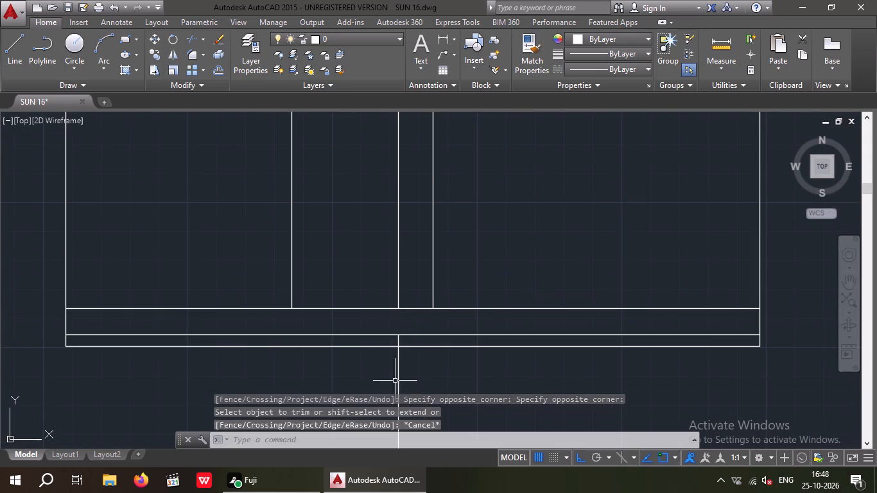
key(Escape)
drag(423, 375, 373, 385)
click(370, 386)
key(Delete)
Delete the leftover piece of the 7' head line inside the stair block.
scroll(370, 388, down, 2)
middle_drag(372, 394, 372, 437)
drag(455, 332, 430, 295)
click(428, 276)
key(Delete)
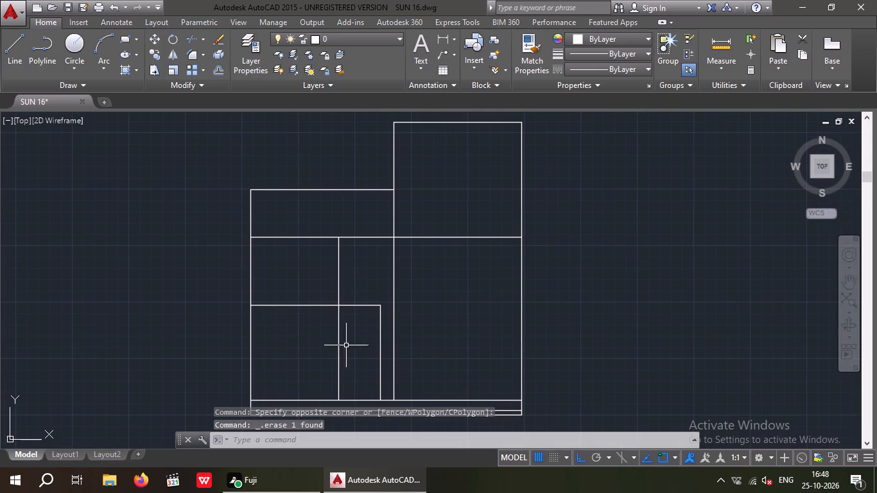
Trim the 7' head line west of the inner wall vertical, leaving only the door opening's outline.
key(t)
key(r)
key(space)
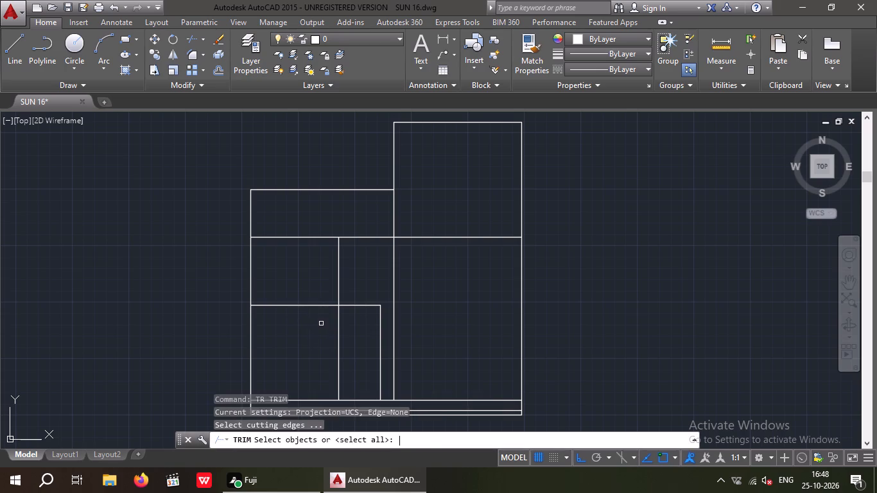
key(space)
scroll(312, 300, up, 2)
drag(333, 354, 284, 310)
click(275, 283)
scroll(279, 281, down, 3)
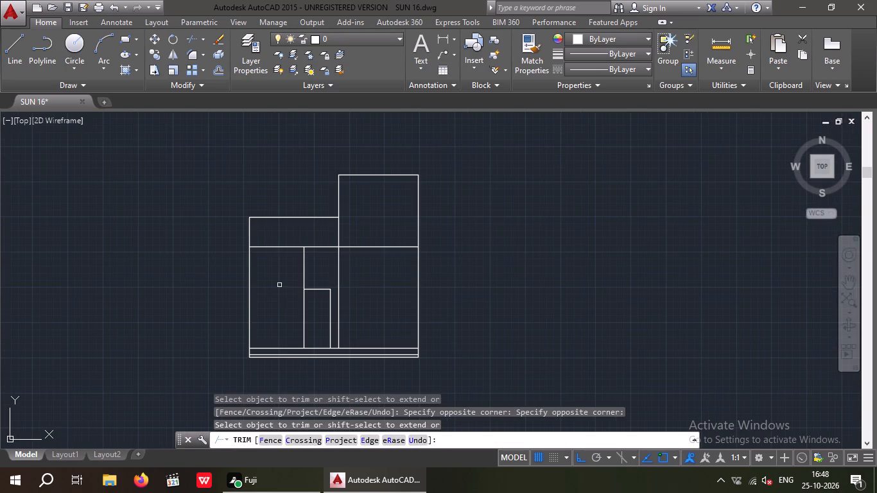
key(Escape)
key(Escape)
key(Escape)
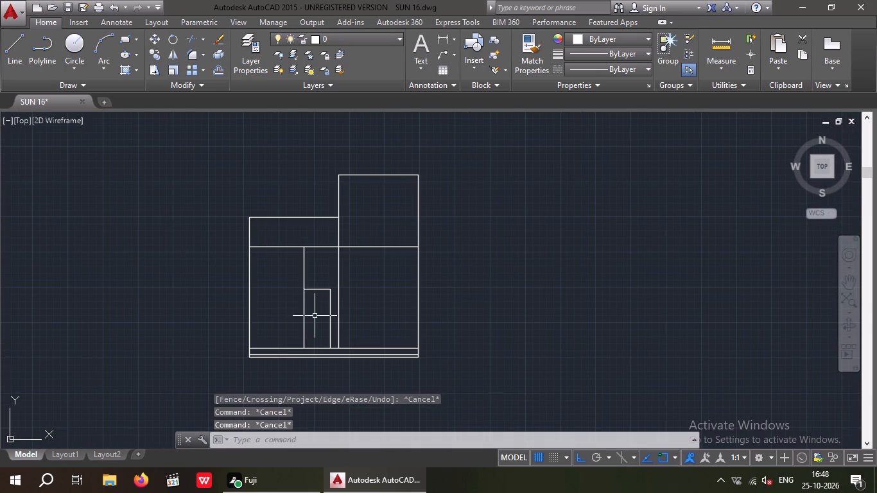
Offset the door head line 4" downward into the opening for the door frame.
key(o)
key(Return)
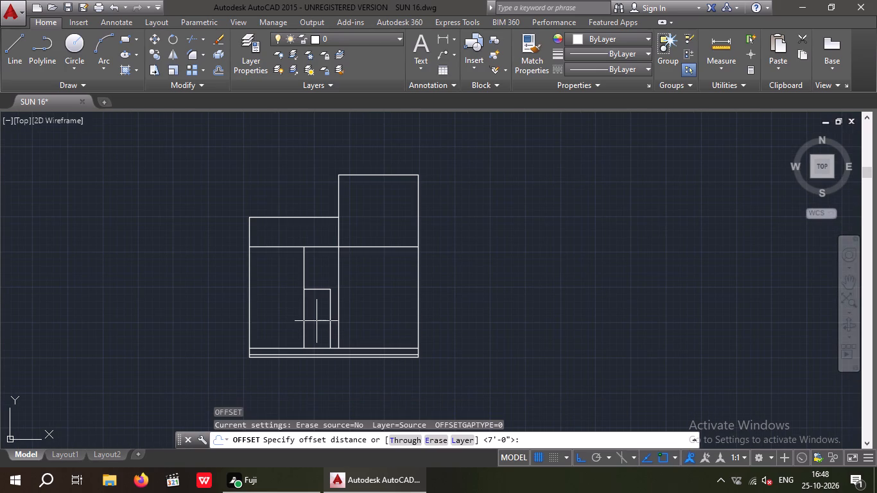
key(4)
key(shift+quotedbl)
key(Return)
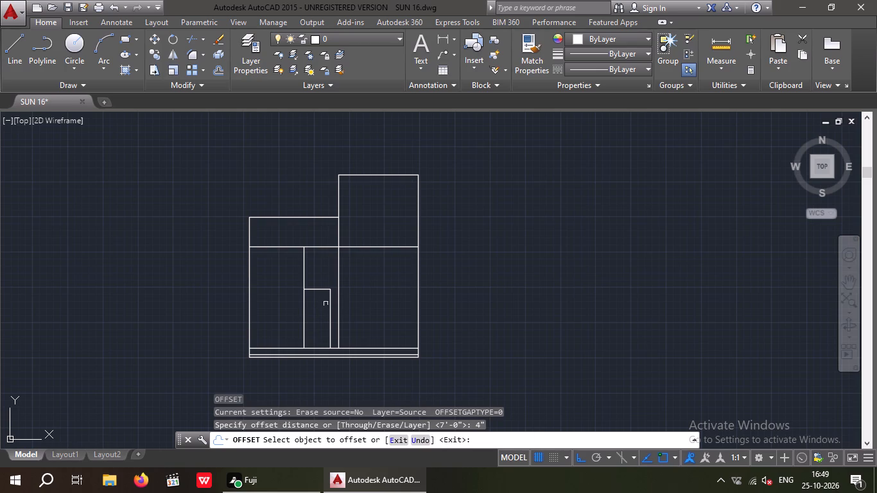
scroll(326, 293, up, 3)
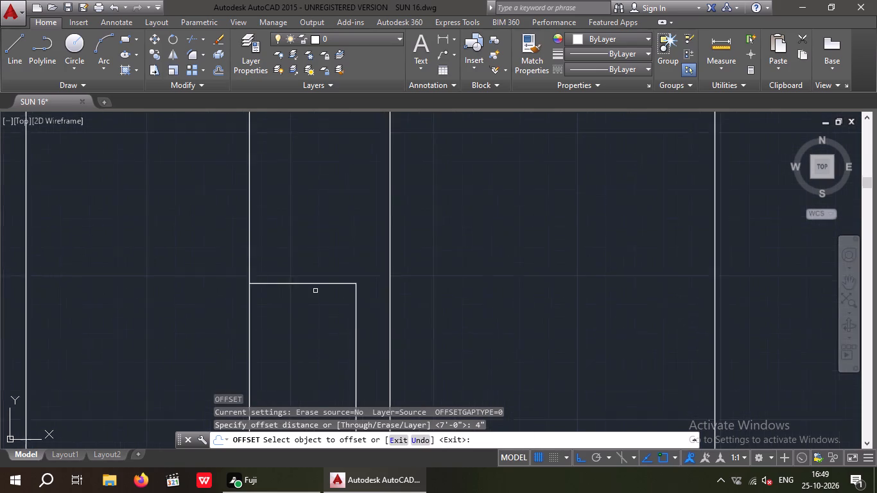
scroll(315, 291, up, 1)
drag(313, 281, 313, 295)
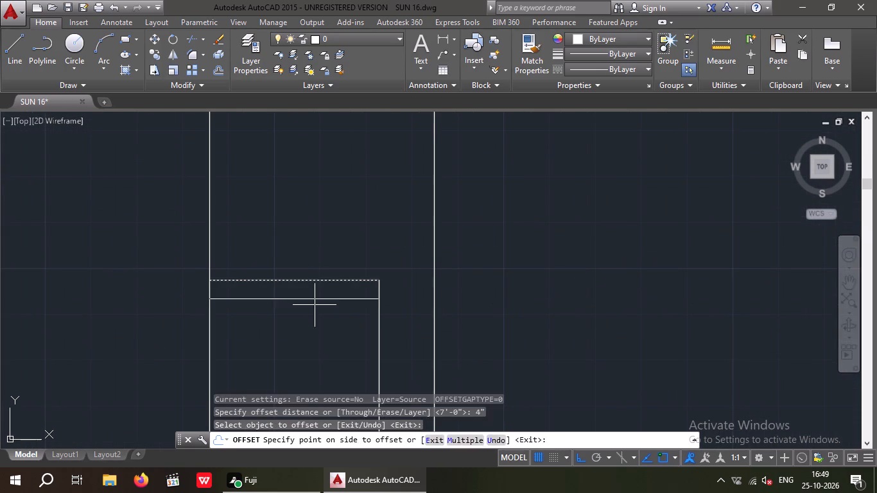
click(315, 306)
Offset the east and west door jamb lines 4" into the opening.
scroll(312, 293, down, 3)
drag(329, 316, 311, 324)
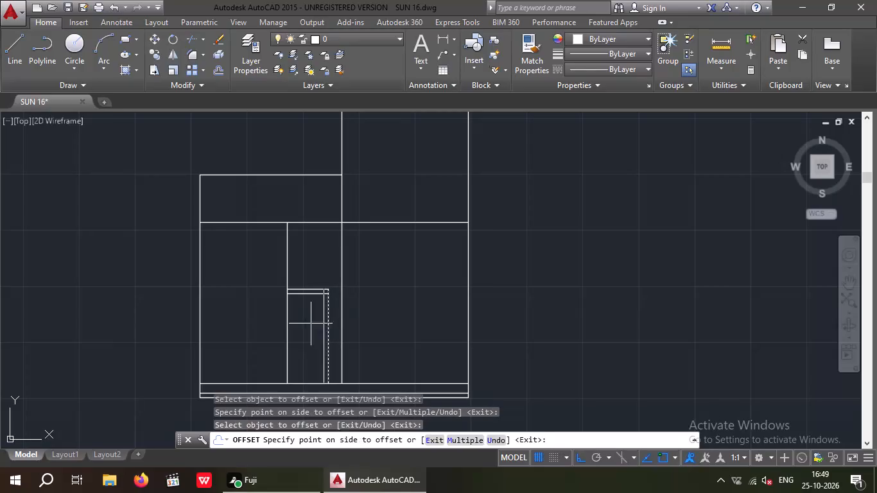
drag(311, 324, 301, 327)
click(300, 327)
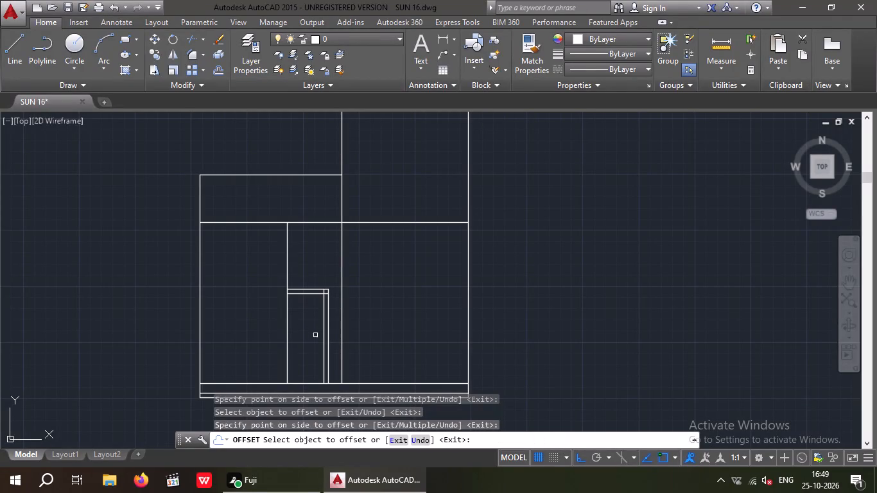
click(287, 328)
click(306, 330)
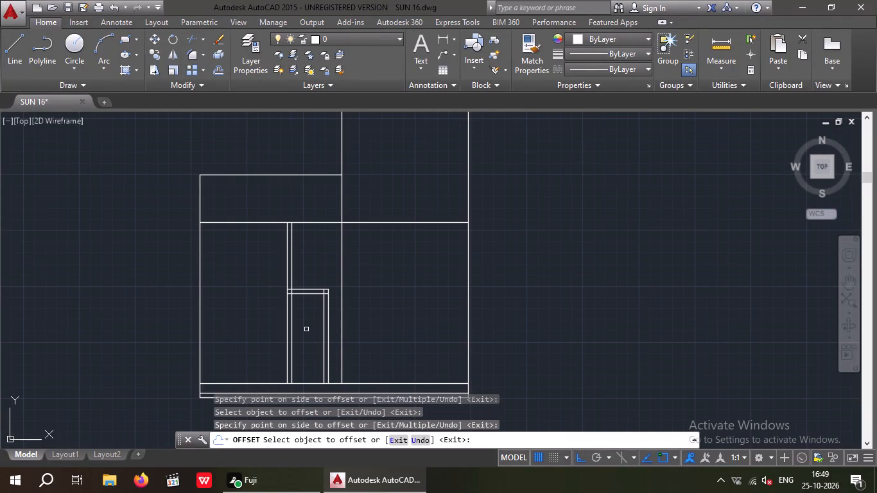
key(Escape)
key(Escape)
key(Escape)
key(Escape)
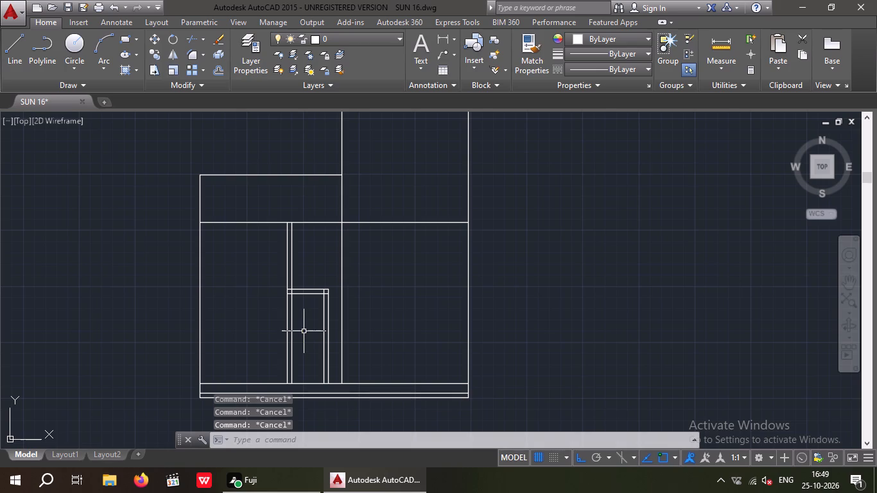
Trim the west inner frame line above the door and the overlapping line ends at both upper corners of the frame.
text(TR)
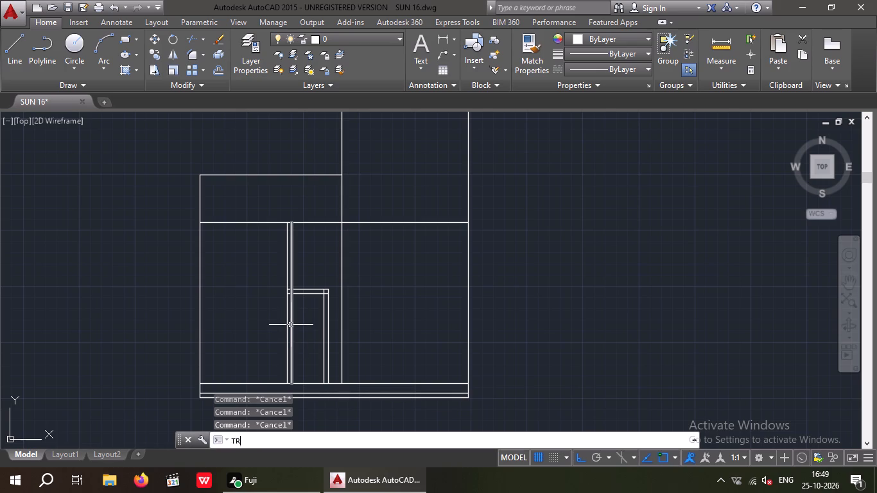
key(space)
key(space)
scroll(281, 287, up, 2)
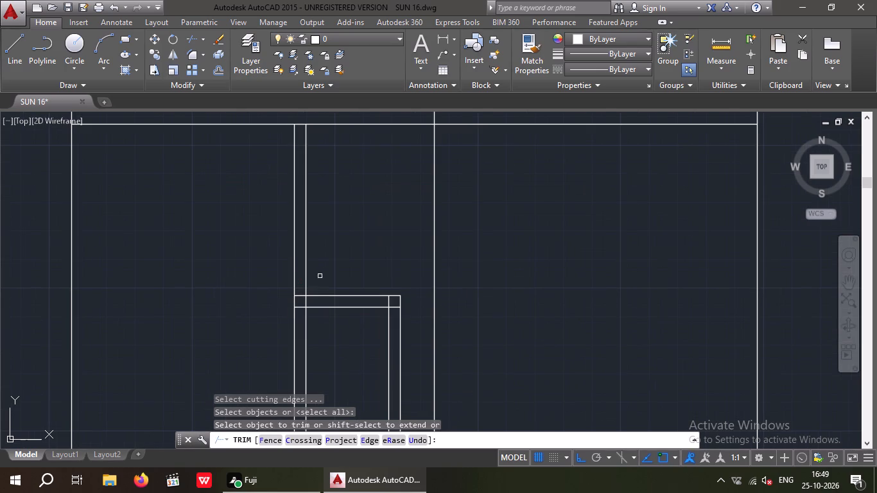
click(305, 273)
scroll(309, 258, down, 2)
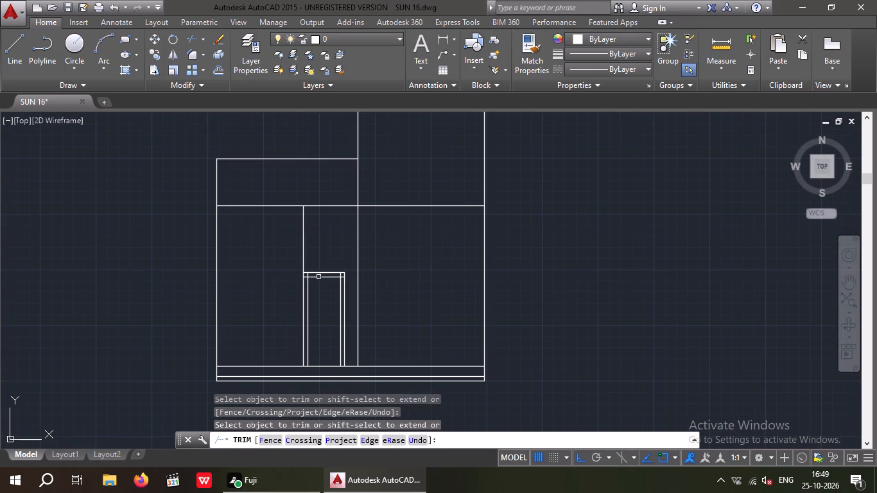
scroll(315, 282, up, 3)
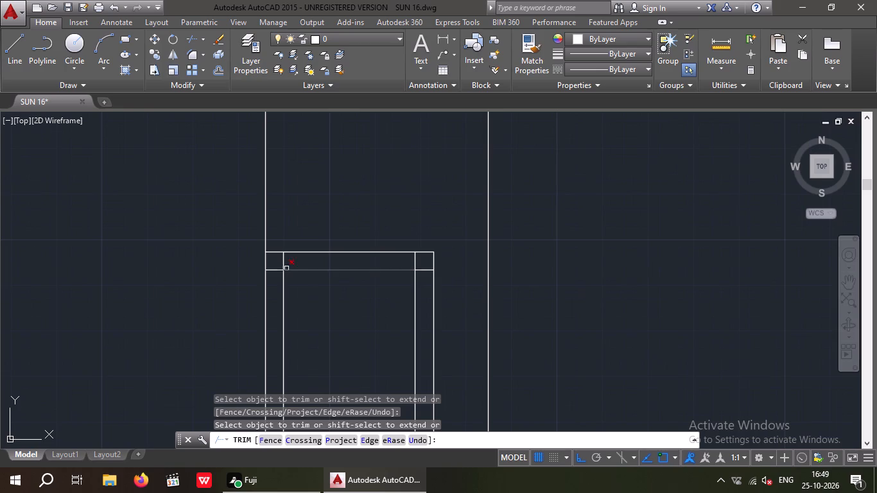
scroll(272, 261, up, 2)
click(299, 263)
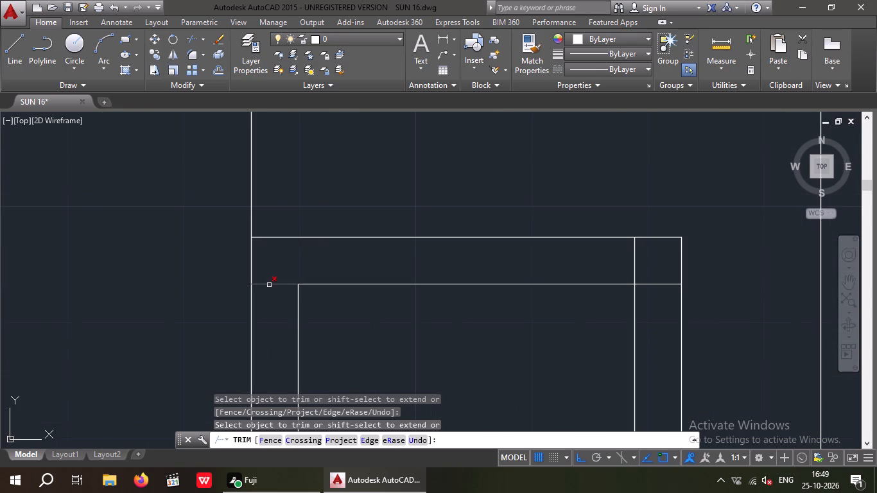
click(269, 285)
scroll(272, 276, down, 2)
click(412, 272)
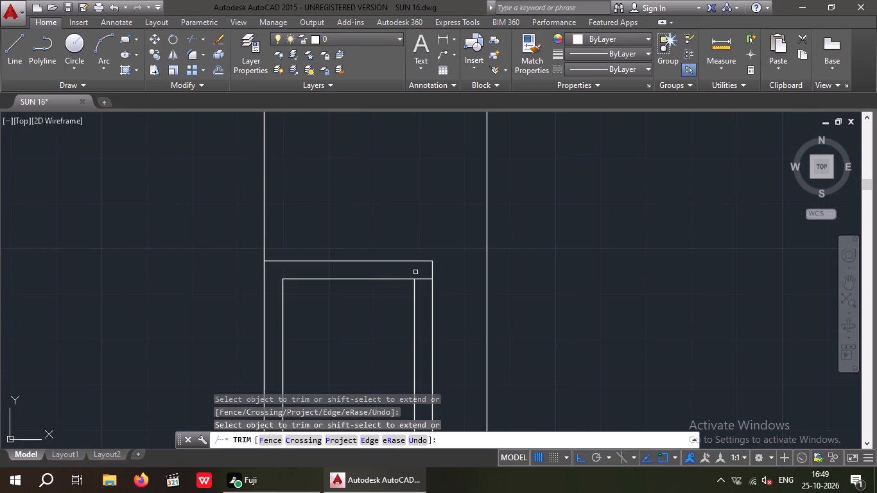
click(424, 278)
scroll(286, 311, up, 2)
key(Escape)
key(Escape)
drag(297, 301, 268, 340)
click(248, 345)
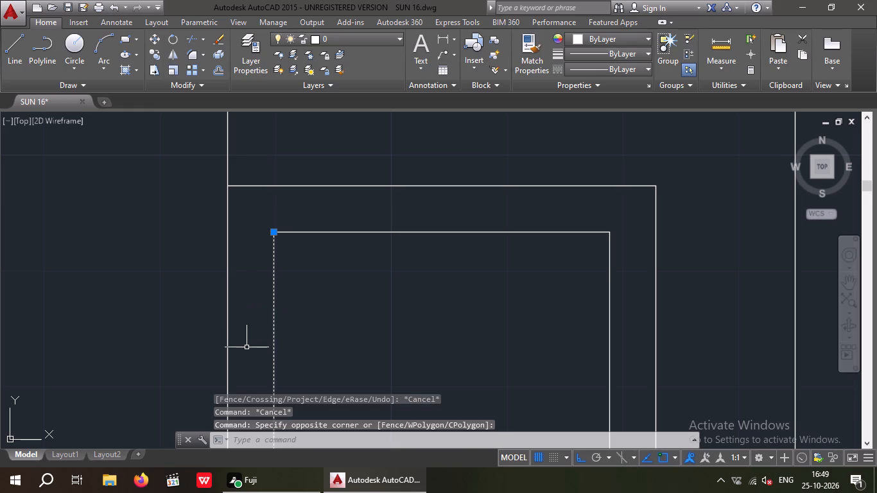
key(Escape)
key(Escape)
Offset the west inner line of the door frame 1" into the opening.
key(o)
key(Return)
key(1)
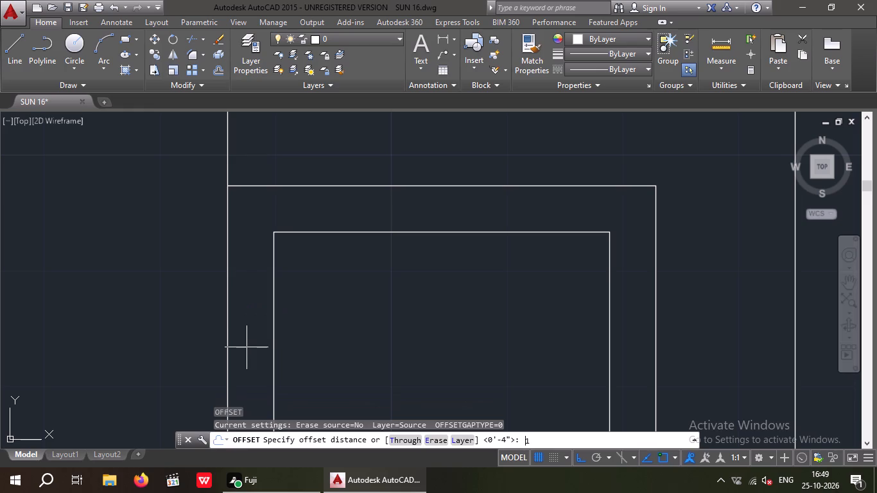
key(shift+quotedbl)
key(Return)
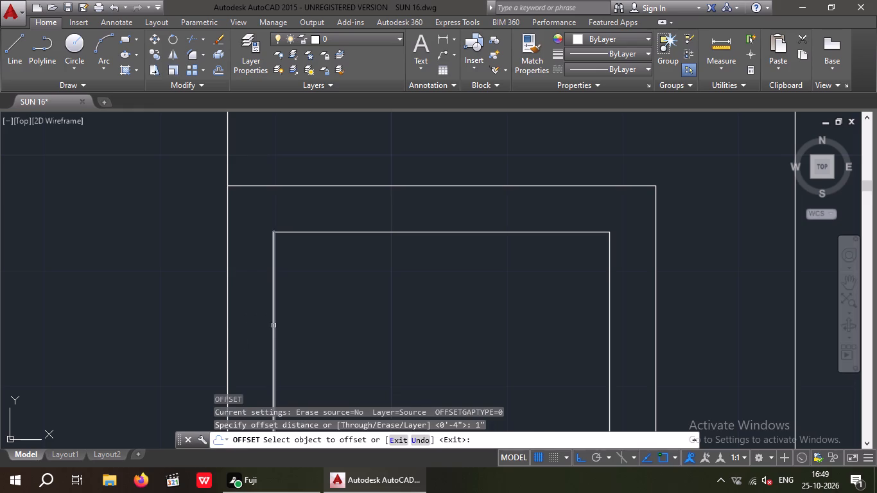
click(274, 325)
click(296, 323)
key(Escape)
key(Escape)
key(Escape)
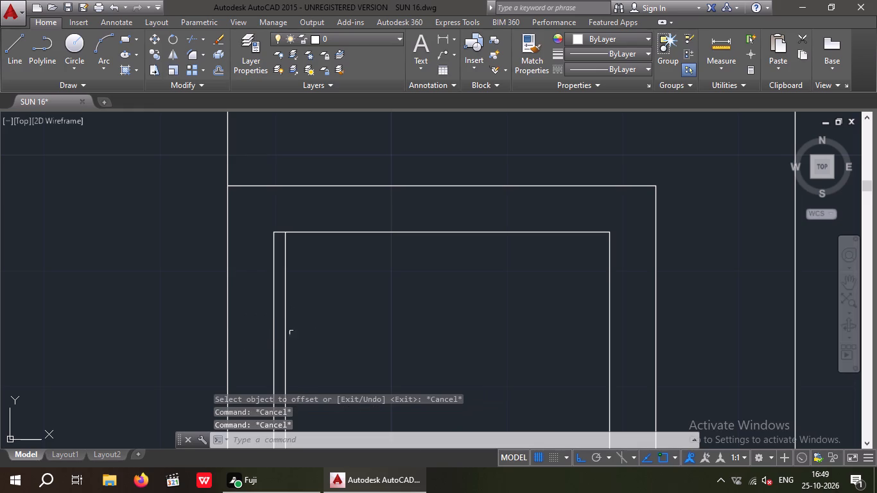
Trim the short piece of the inner head line between the west inner frame line and its 1" offset.
key(t)
key(r)
key(space)
key(space)
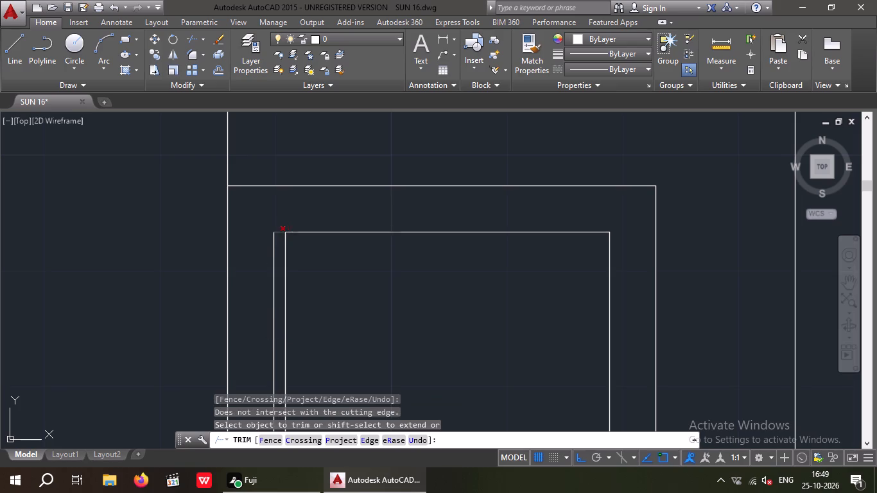
click(279, 232)
key(Escape)
key(Escape)
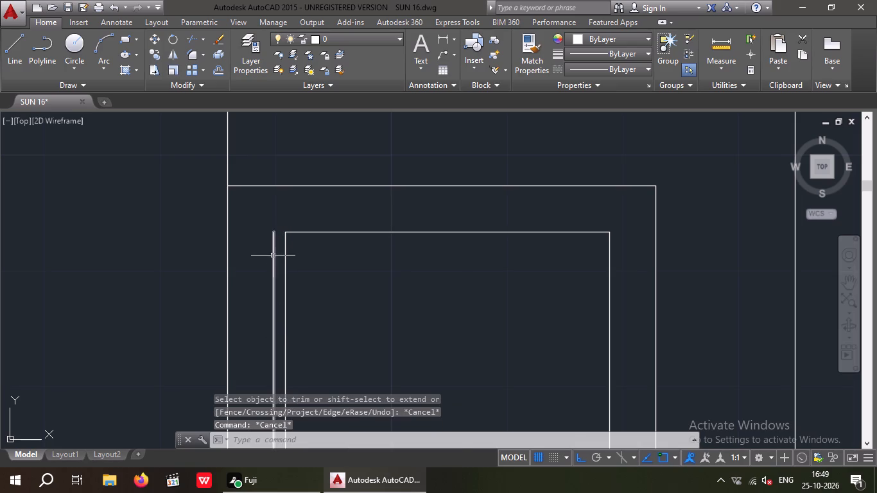
Delete the leftover west inner line of the door frame, just west of the 1" offset line.
scroll(273, 255, up, 2)
drag(281, 252, 260, 276)
click(254, 278)
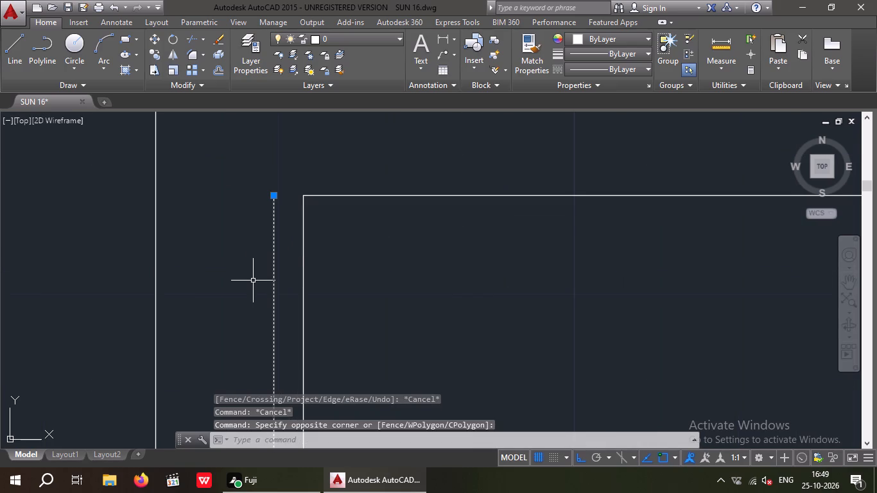
key(Delete)
scroll(254, 284, down, 2)
key(Escape)
key(Escape)
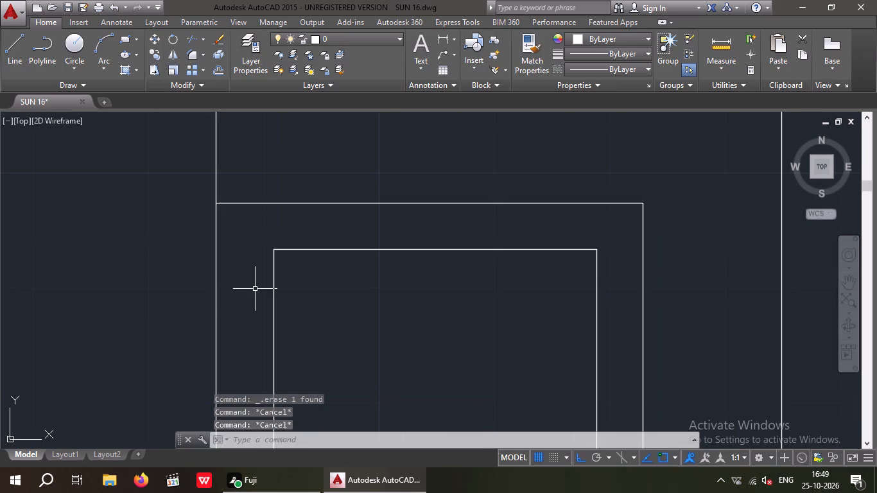
Offset the west jamb line of the entrance 1" toward the door frame.
key(o)
key(Return)
key(1)
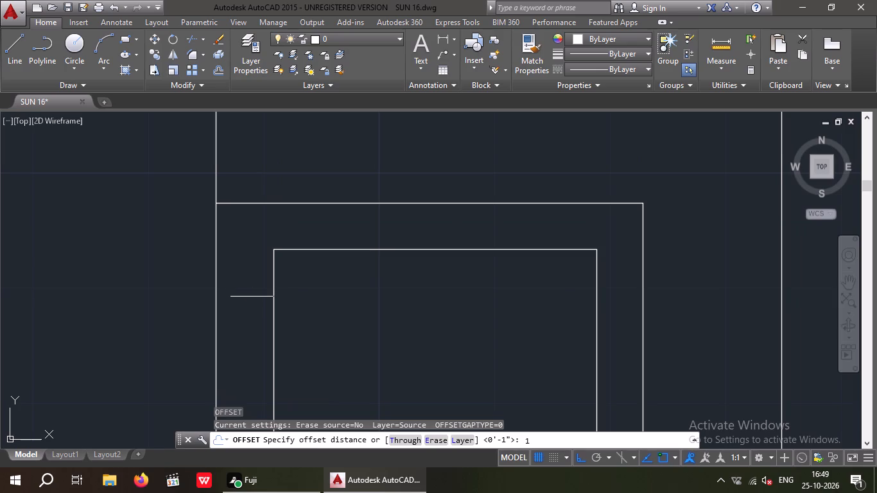
key(shift+quotedbl)
key(Return)
click(217, 293)
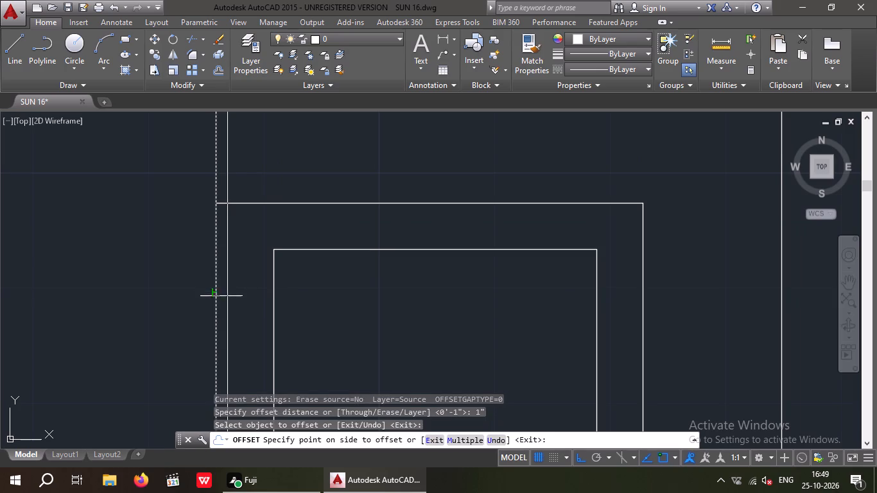
click(225, 296)
key(Escape)
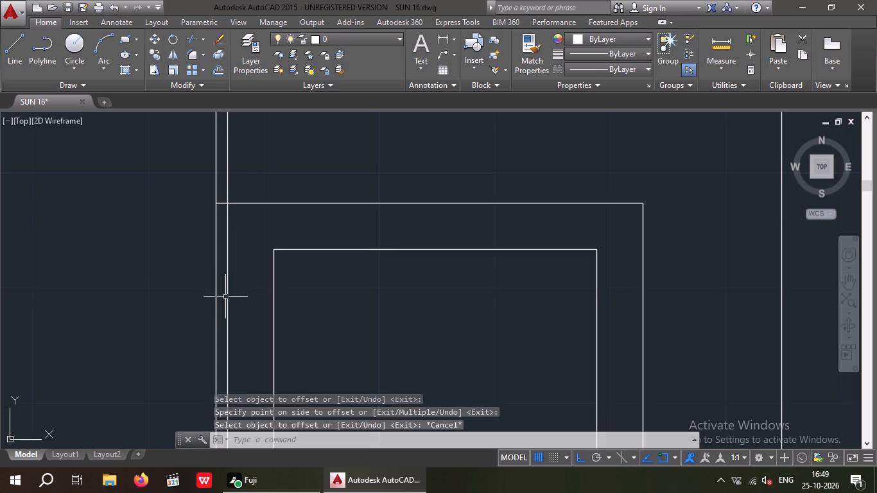
key(Escape)
Trim the new 1" offset line above the door head and the short head-line piece between it and the west jamb line.
text(TR)
key(space)
key(space)
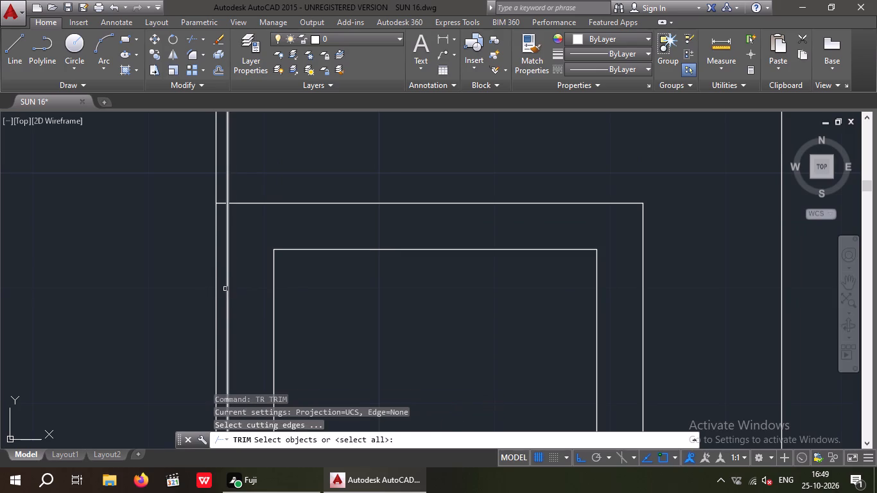
click(227, 191)
click(221, 205)
scroll(223, 201, down, 2)
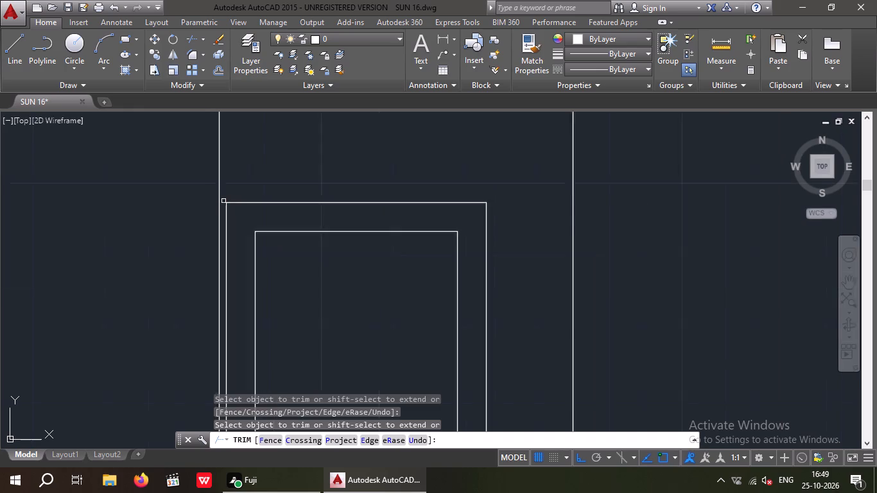
scroll(223, 201, down, 1)
middle_drag(228, 308, 215, 215)
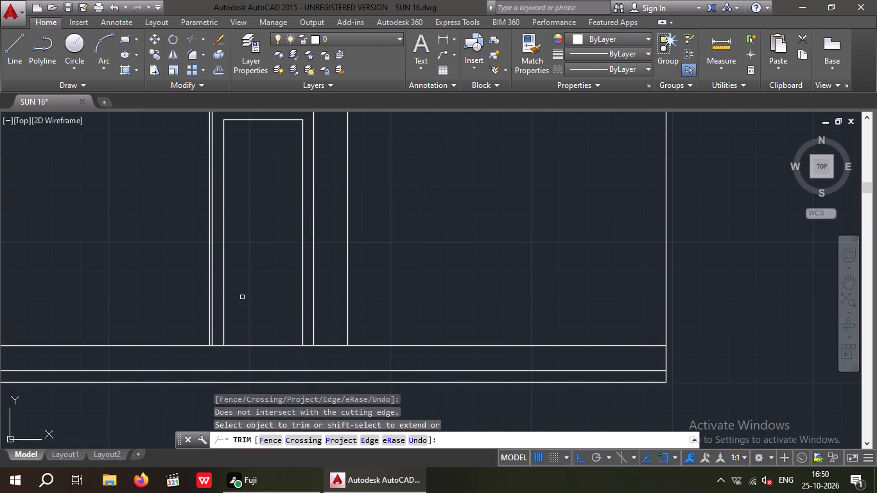
middle_drag(242, 299, 239, 393)
key(Escape)
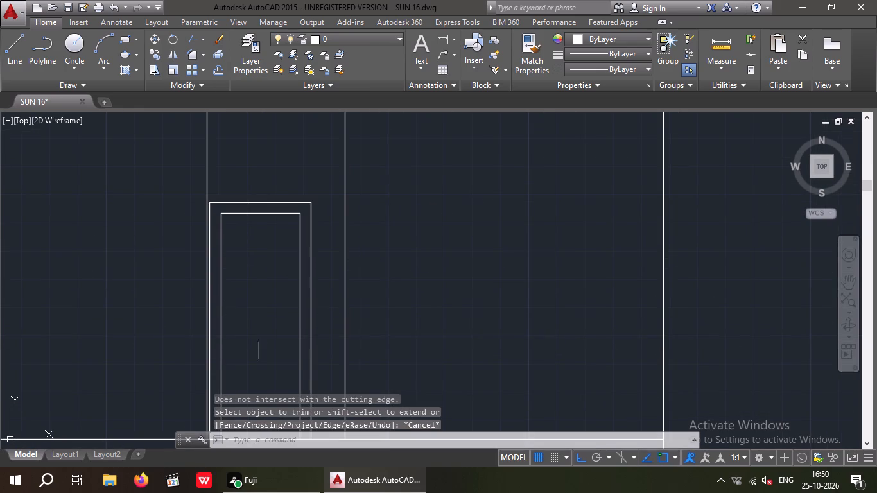
scroll(251, 347, down, 1)
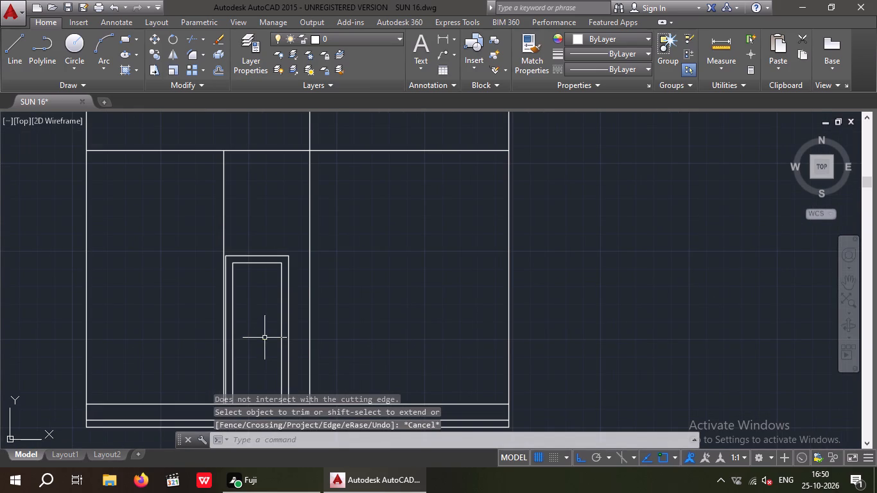
scroll(270, 306, down, 2)
middle_drag(270, 342, 293, 378)
middle_drag(331, 347, 343, 363)
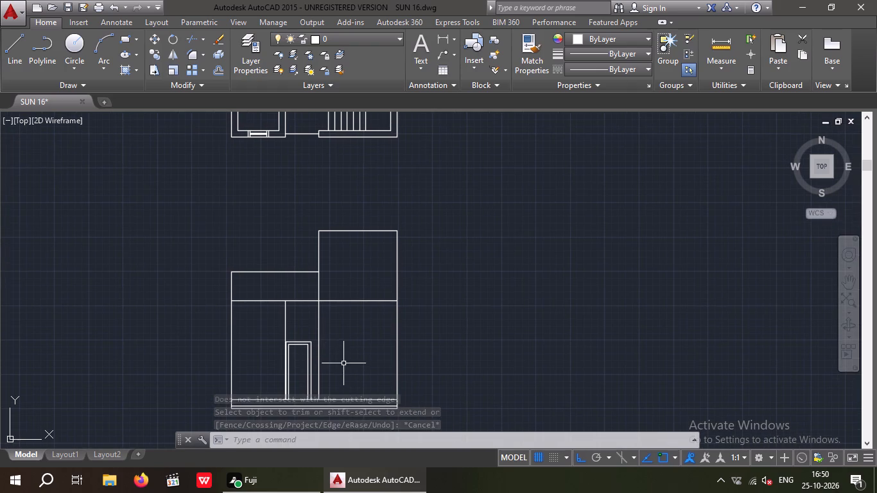
middle_drag(333, 348, 333, 316)
key(Escape)
key(Escape)
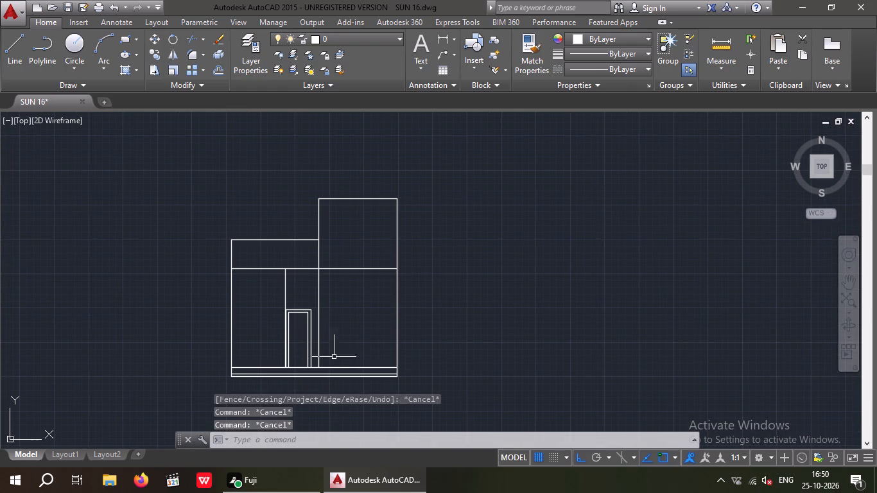
Offset the upper plinth line at the base of the door 5' upward across the elevation.
key(o)
key(Return)
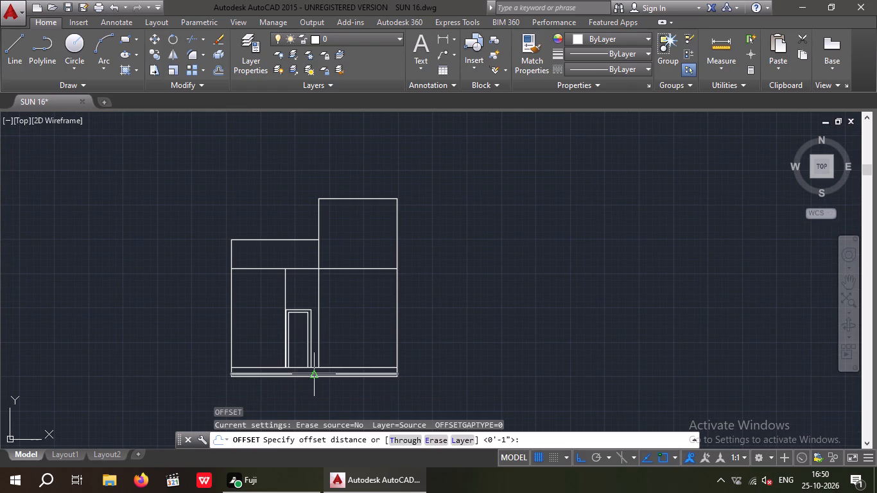
key(5)
key(apostrophe)
key(Return)
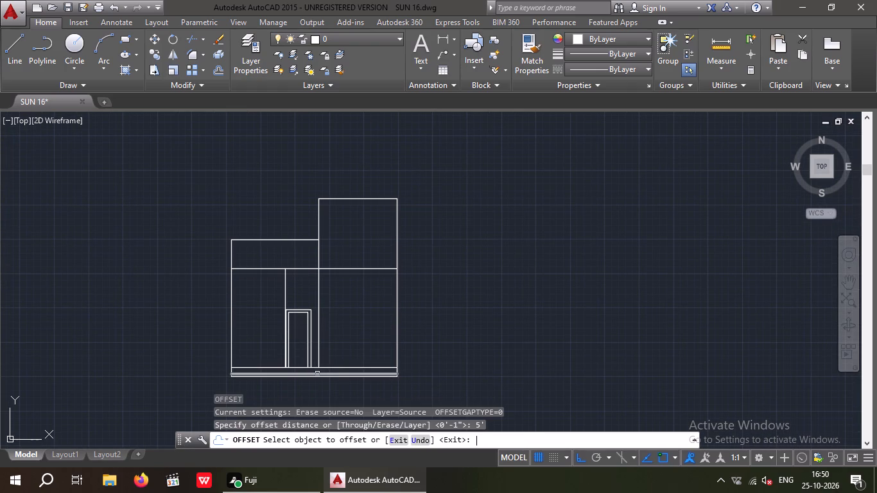
scroll(336, 361, down, 2)
scroll(333, 363, up, 1)
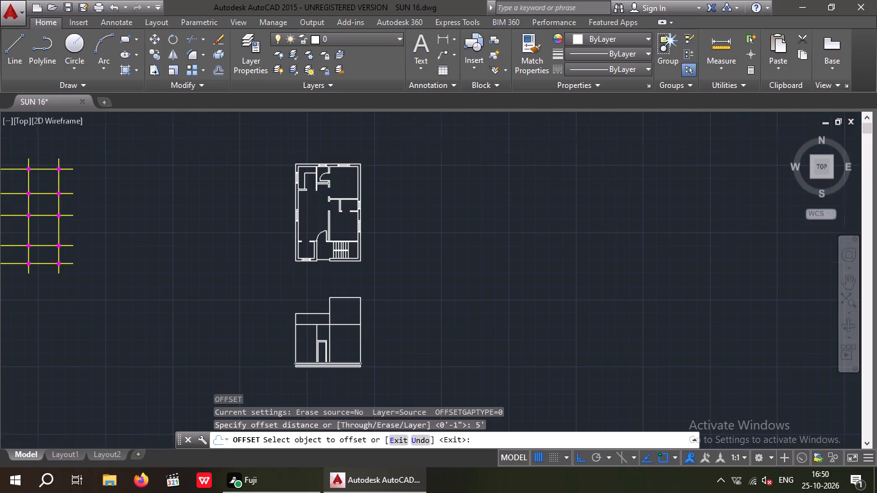
scroll(333, 363, up, 2)
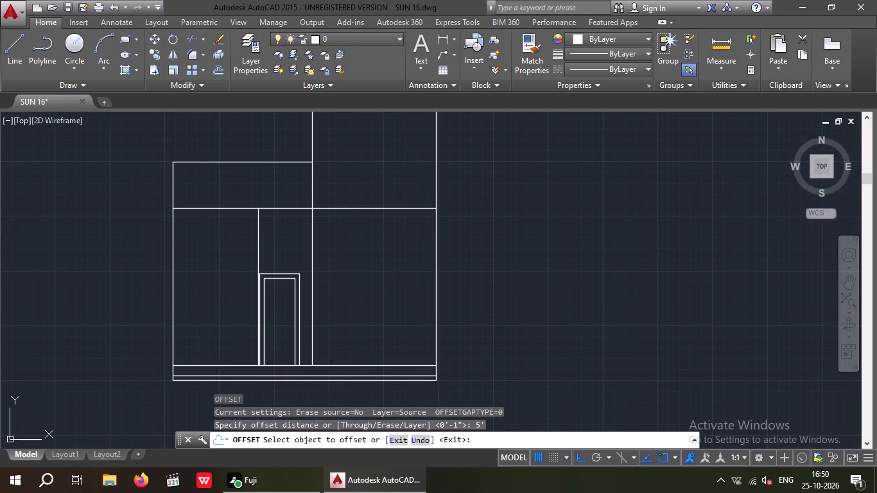
click(333, 367)
click(340, 340)
middle_drag(343, 347, 349, 367)
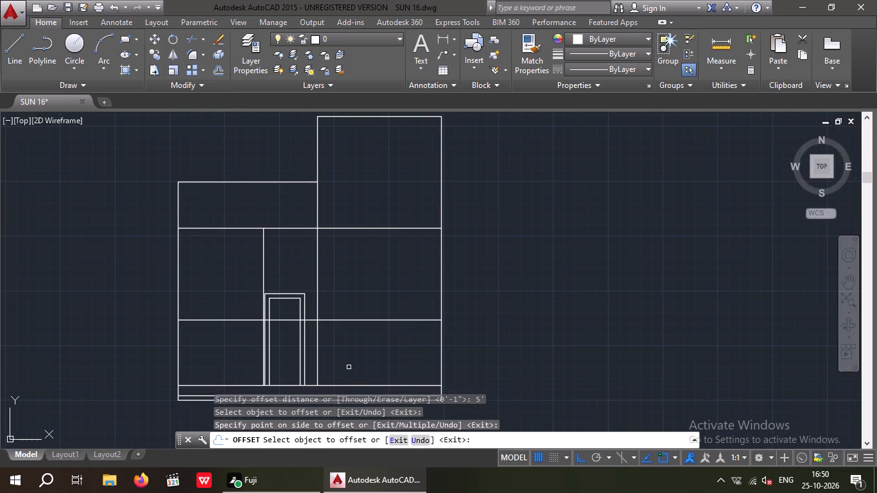
key(Escape)
key(Escape)
Trim the 5' level line east and west of the entrance bay, keeping only the part across the bay.
key(t)
key(r)
key(space)
key(space)
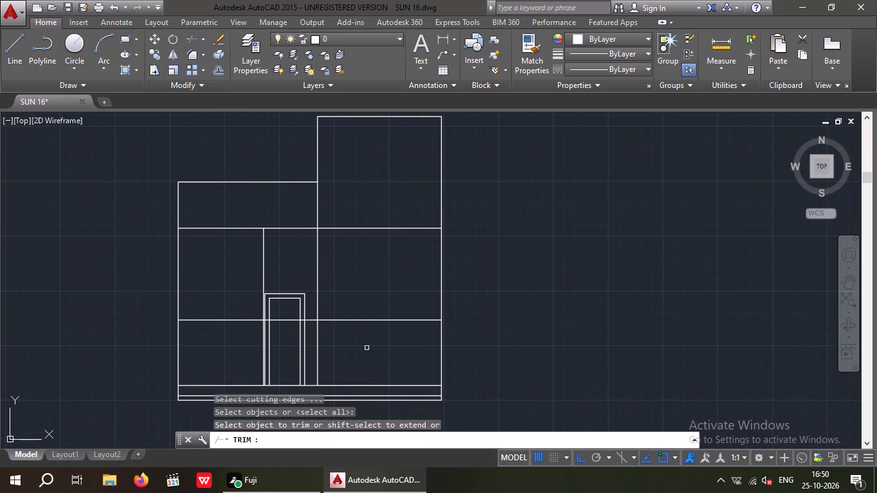
drag(373, 338, 361, 328)
click(353, 307)
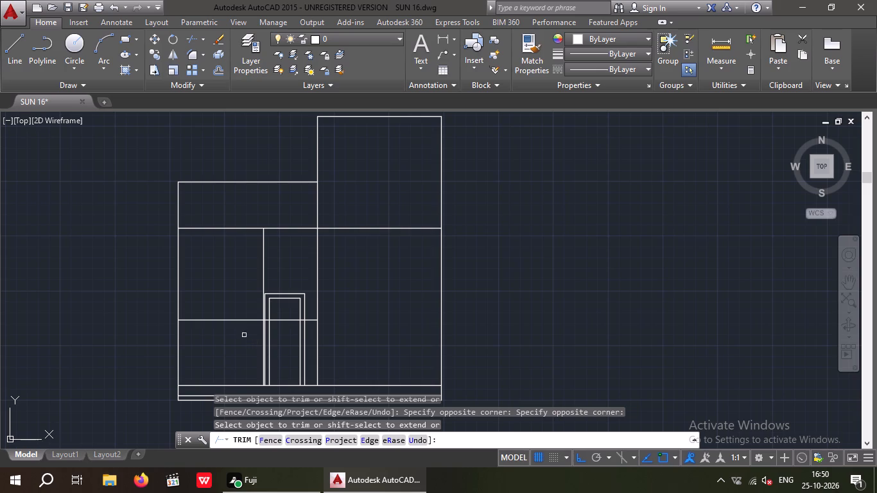
click(244, 332)
click(227, 304)
Trim the inner and outer door frame lines below the 5' level line.
scroll(229, 309, down, 1)
scroll(265, 316, up, 3)
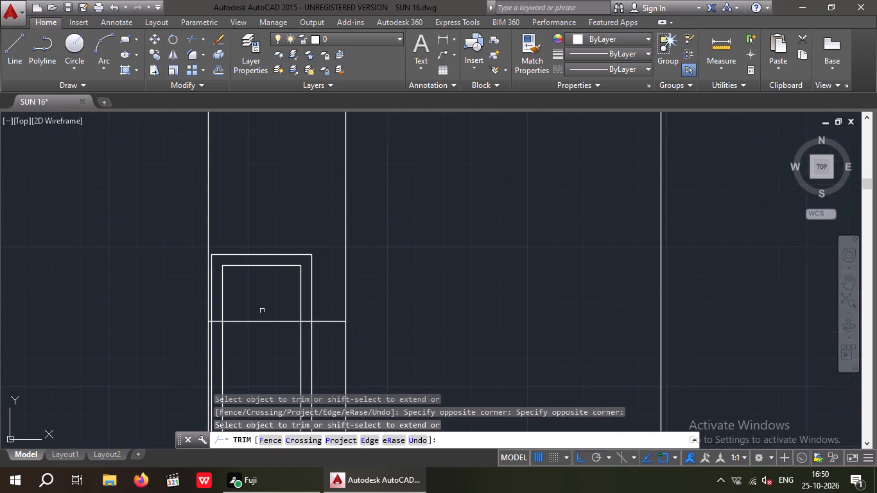
scroll(219, 328, up, 3)
middle_drag(209, 336, 207, 316)
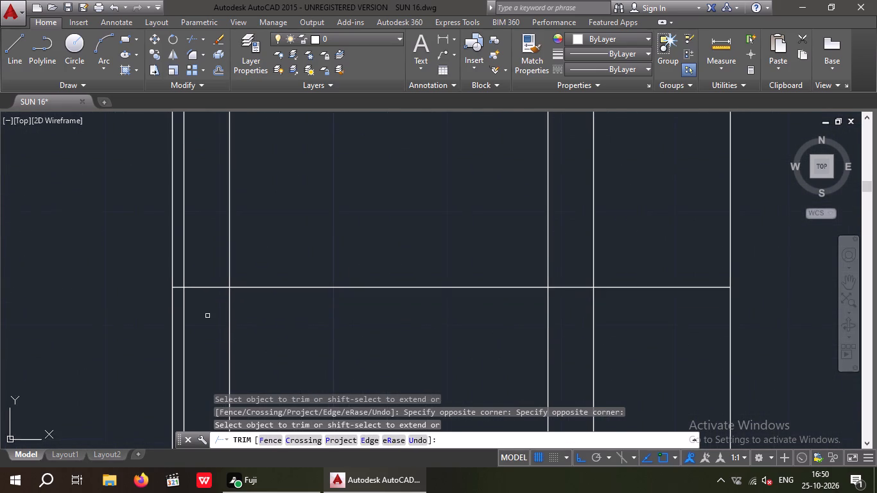
scroll(207, 315, down, 2)
middle_drag(239, 333, 235, 314)
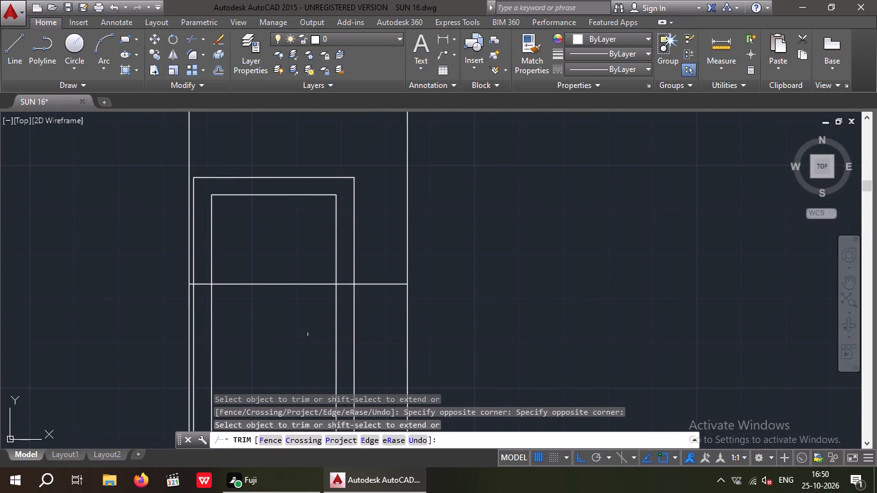
middle_drag(309, 323, 309, 278)
drag(370, 295, 318, 308)
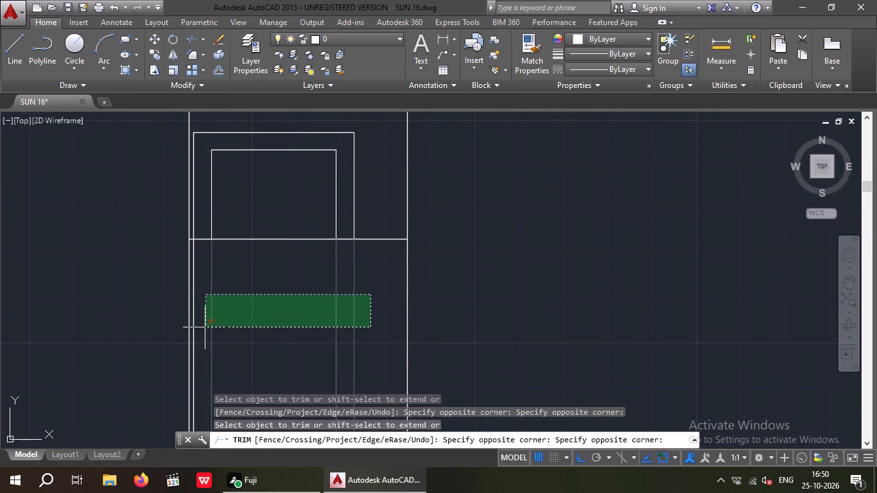
scroll(195, 327, up, 2)
click(184, 328)
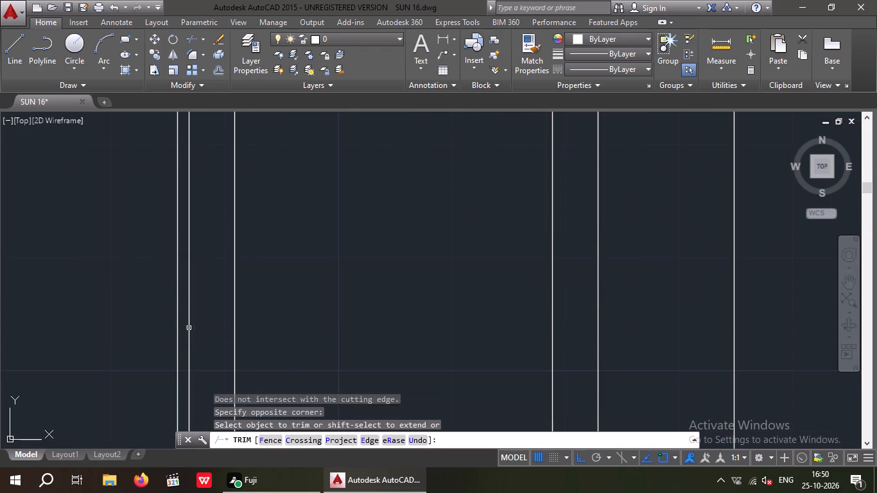
scroll(204, 320, down, 2)
drag(367, 306, 316, 320)
click(307, 322)
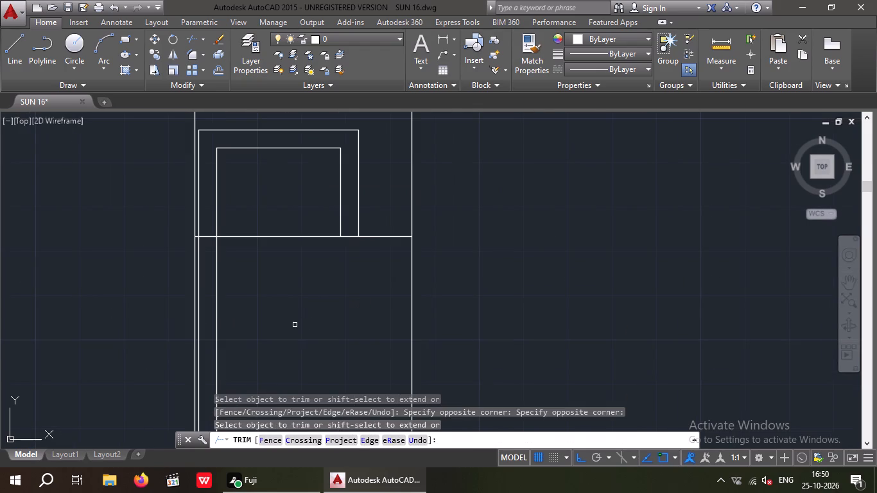
drag(232, 315, 213, 323)
scroll(198, 329, up, 2)
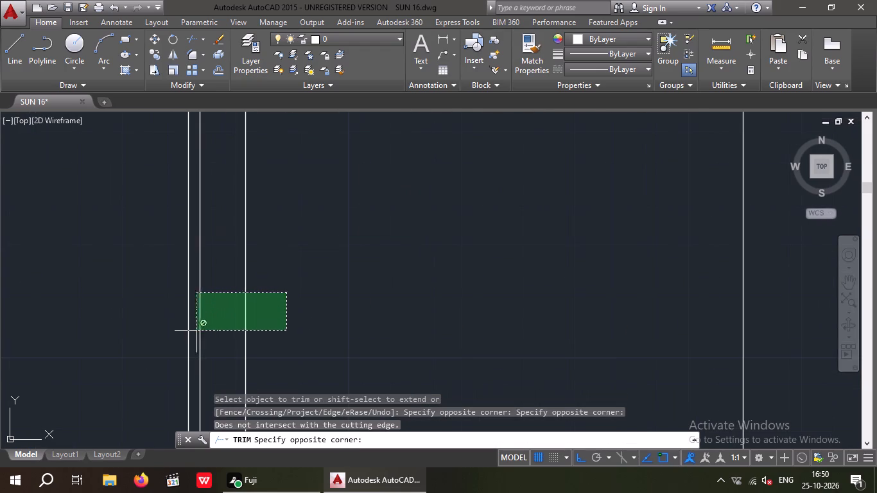
scroll(195, 333, down, 2)
click(195, 333)
middle_drag(252, 320, 257, 305)
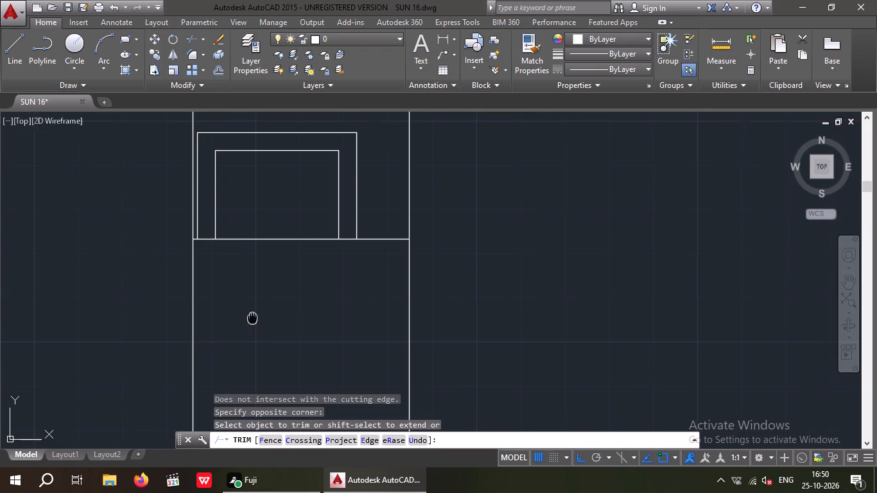
middle_drag(257, 305, 259, 296)
scroll(262, 290, down, 3)
key(Escape)
key(Escape)
middle_drag(275, 308, 280, 344)
scroll(276, 318, down, 1)
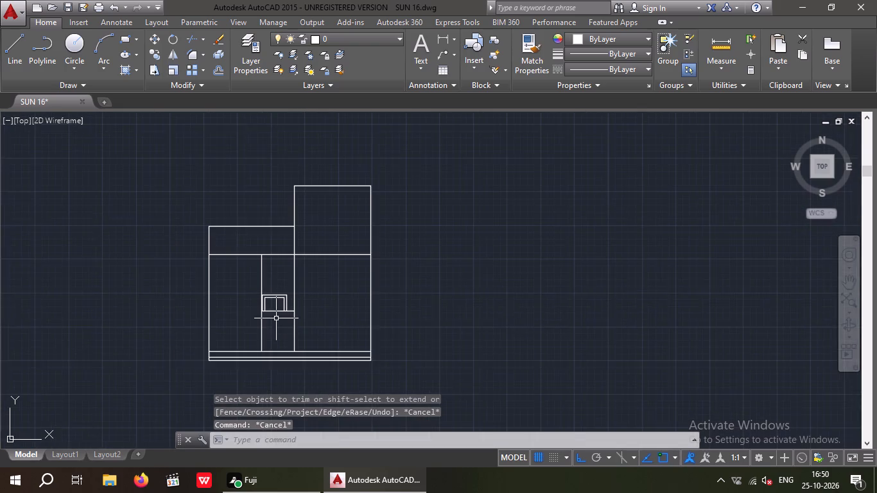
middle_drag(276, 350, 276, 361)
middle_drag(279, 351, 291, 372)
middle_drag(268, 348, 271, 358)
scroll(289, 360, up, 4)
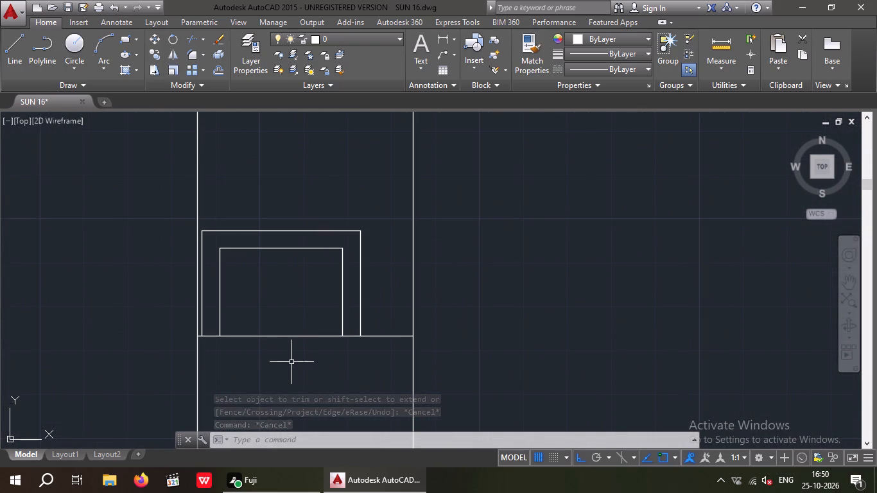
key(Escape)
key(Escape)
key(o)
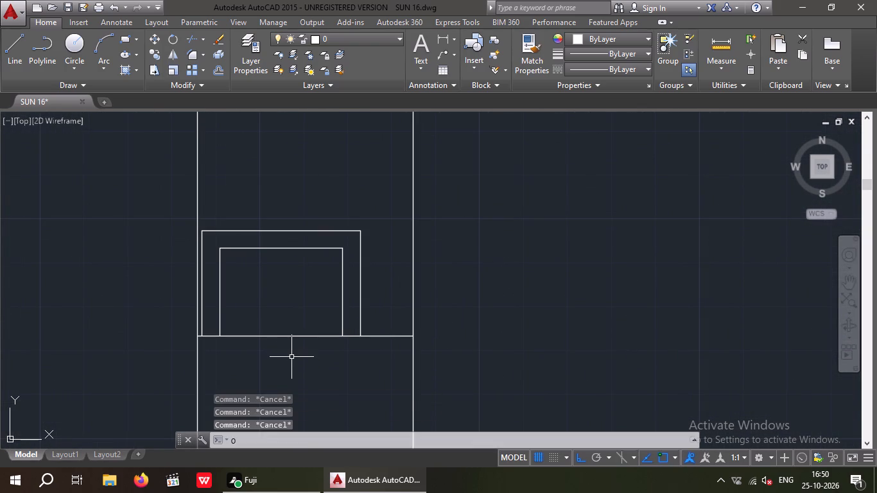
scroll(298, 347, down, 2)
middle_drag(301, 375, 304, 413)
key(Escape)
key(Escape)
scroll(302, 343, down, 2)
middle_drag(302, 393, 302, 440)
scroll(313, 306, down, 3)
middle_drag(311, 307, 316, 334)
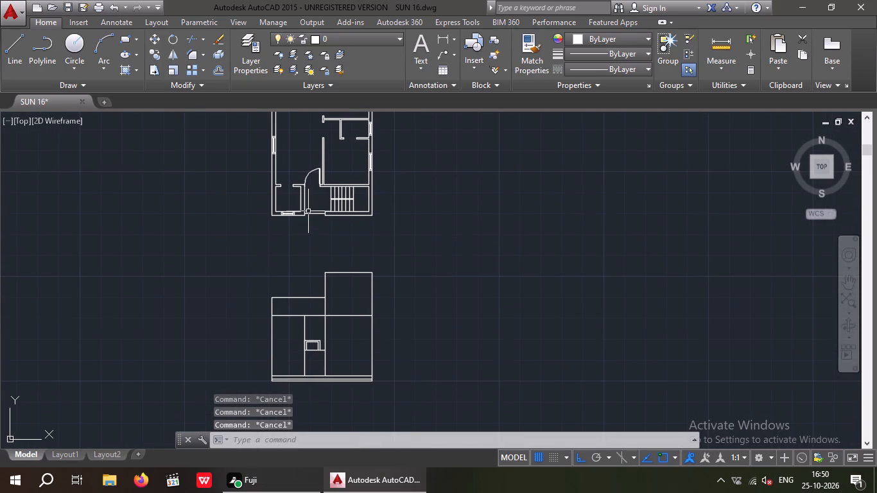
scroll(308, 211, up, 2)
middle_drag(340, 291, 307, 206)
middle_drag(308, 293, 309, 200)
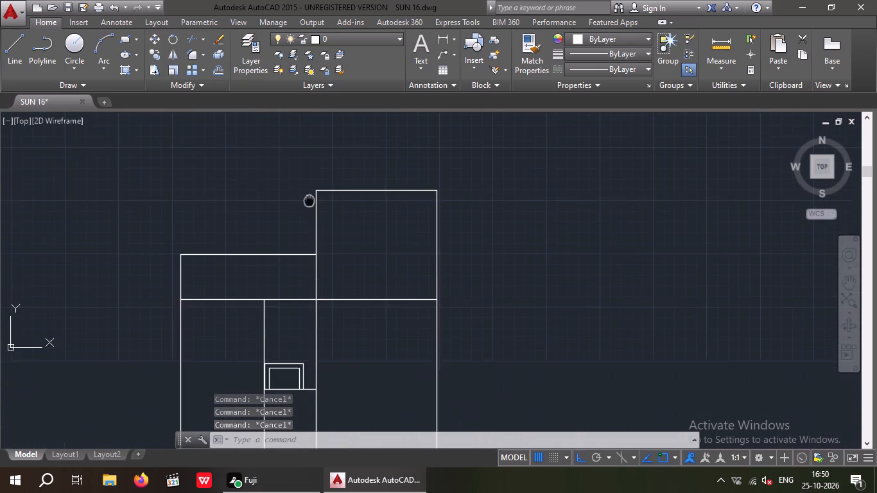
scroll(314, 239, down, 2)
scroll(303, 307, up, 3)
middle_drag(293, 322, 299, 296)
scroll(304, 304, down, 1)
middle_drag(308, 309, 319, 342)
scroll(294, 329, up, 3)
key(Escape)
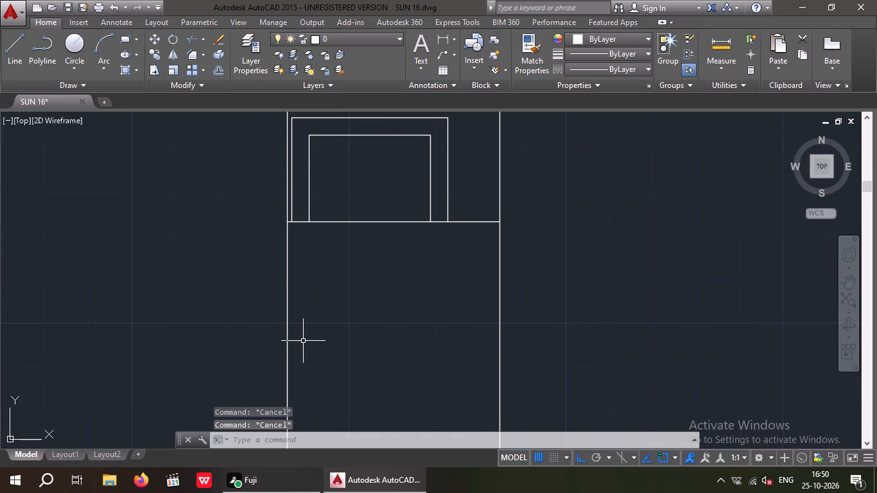
Offset the west line of the entrance bay 2" east into the bay.
key(o)
key(Return)
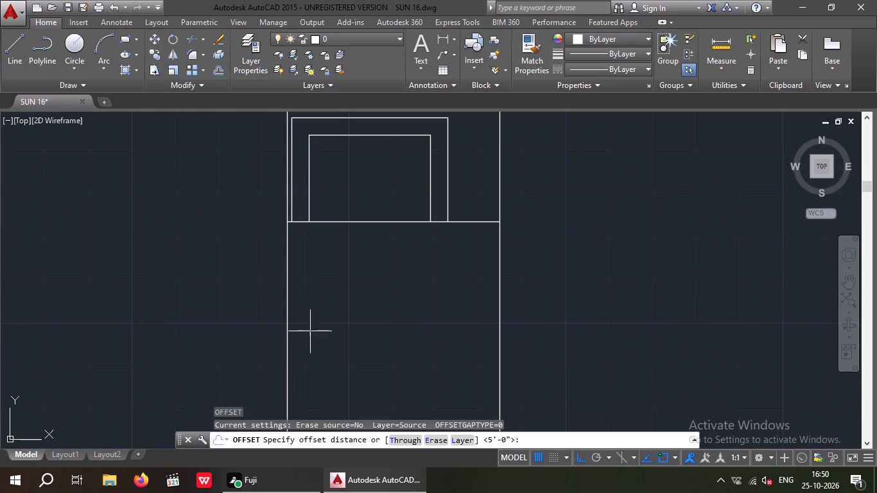
key(2)
key(shift+quotedbl)
key(Return)
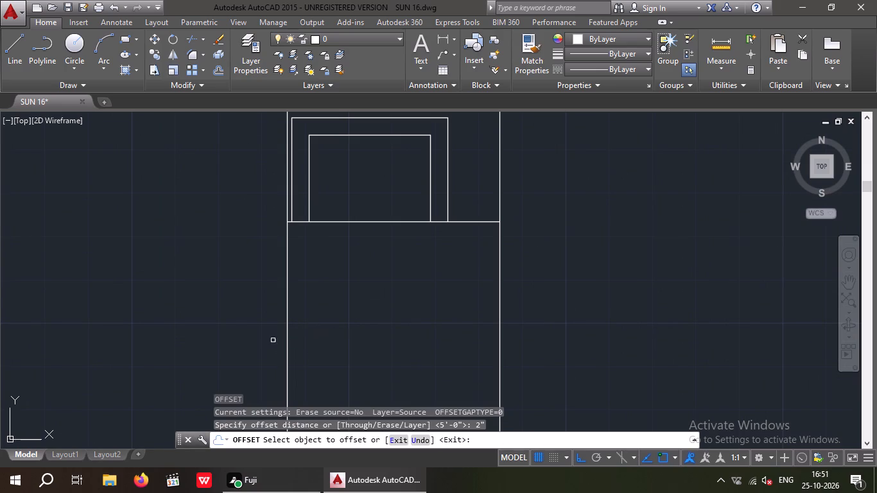
drag(288, 336, 298, 340)
click(320, 339)
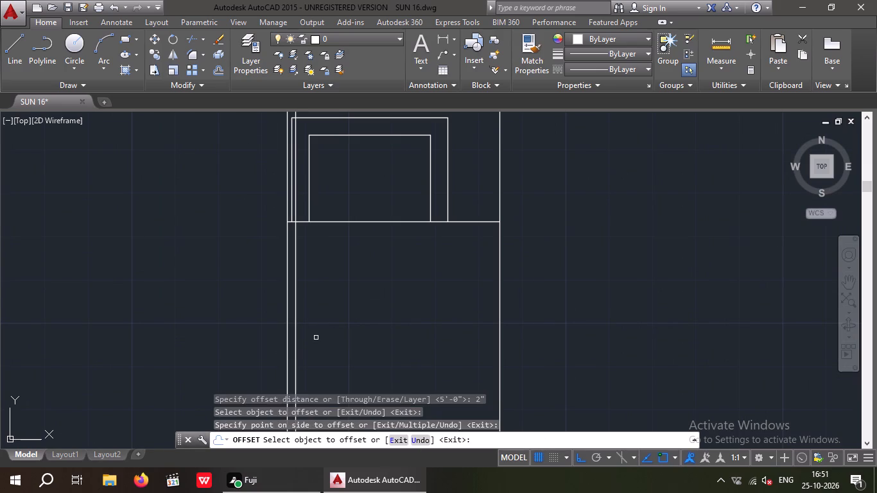
key(Escape)
key(Escape)
Trim the new 2" offset line above the 5' level line on the bay's west side.
key(t)
key(r)
key(space)
key(space)
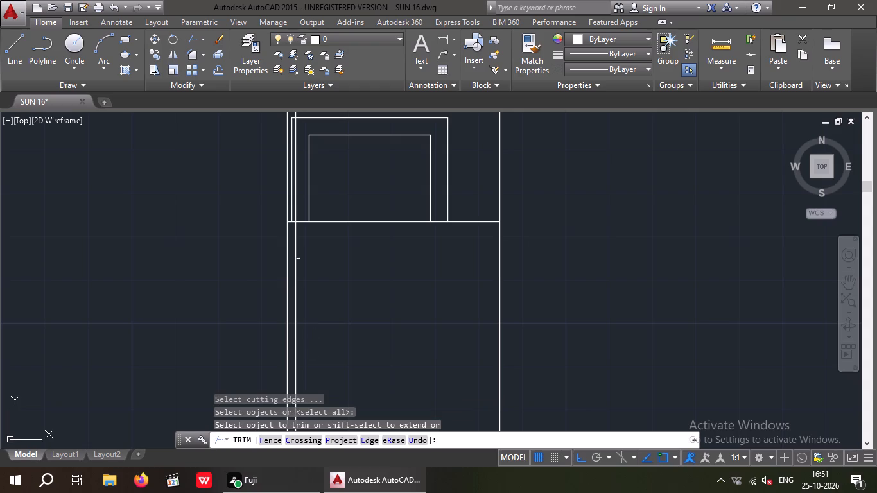
scroll(294, 207, up, 3)
click(293, 230)
scroll(299, 221, down, 4)
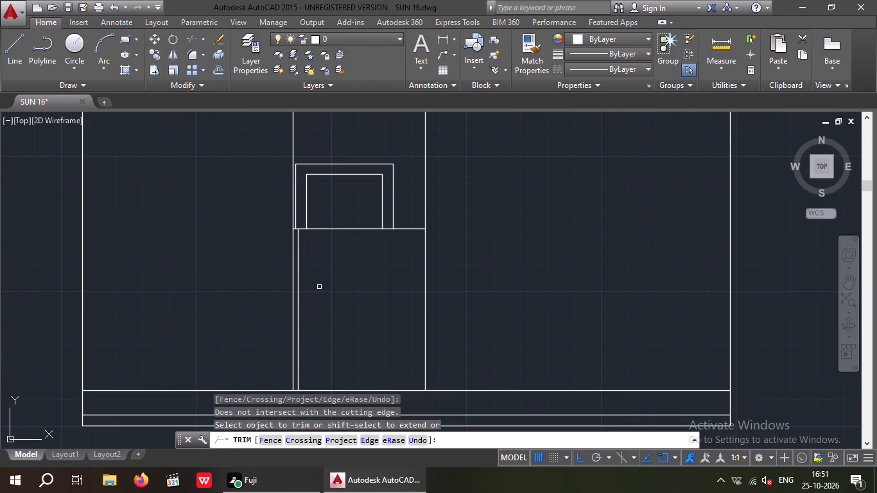
key(Escape)
key(Escape)
Offset the east line of the entrance bay 1" west into the bay.
key(o)
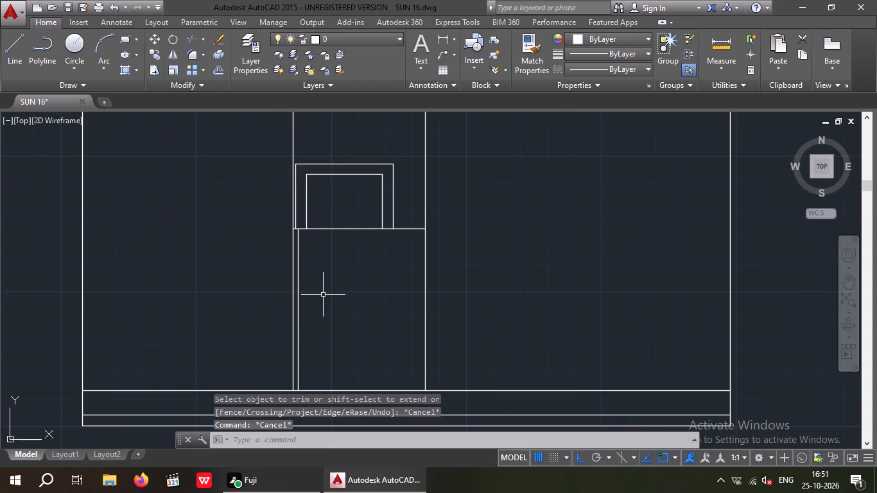
key(Return)
key(1)
key(shift+quotedbl)
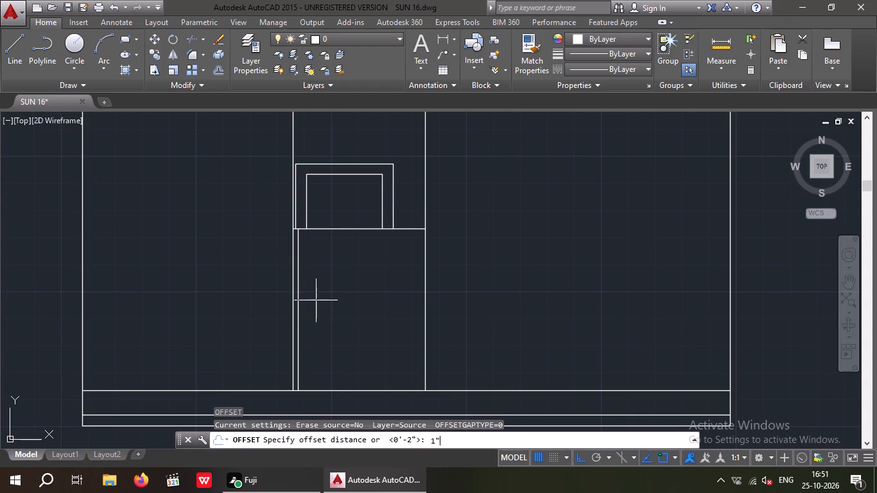
key(Return)
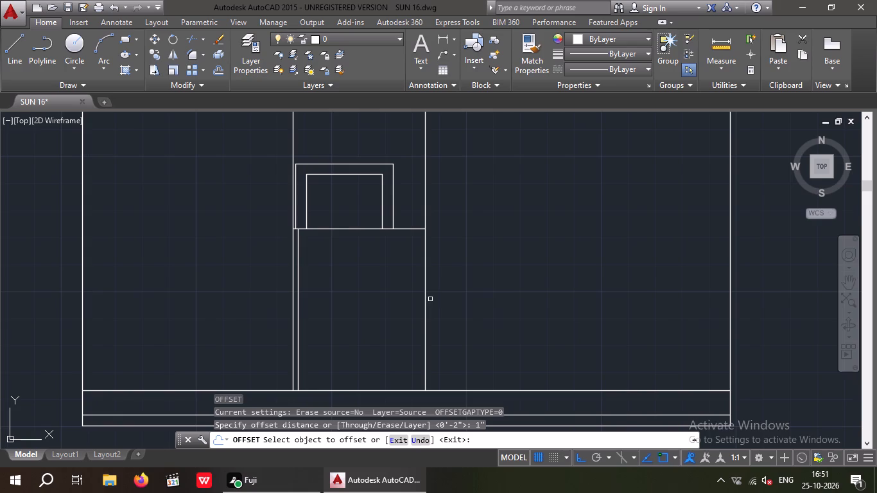
drag(426, 302, 417, 307)
click(410, 309)
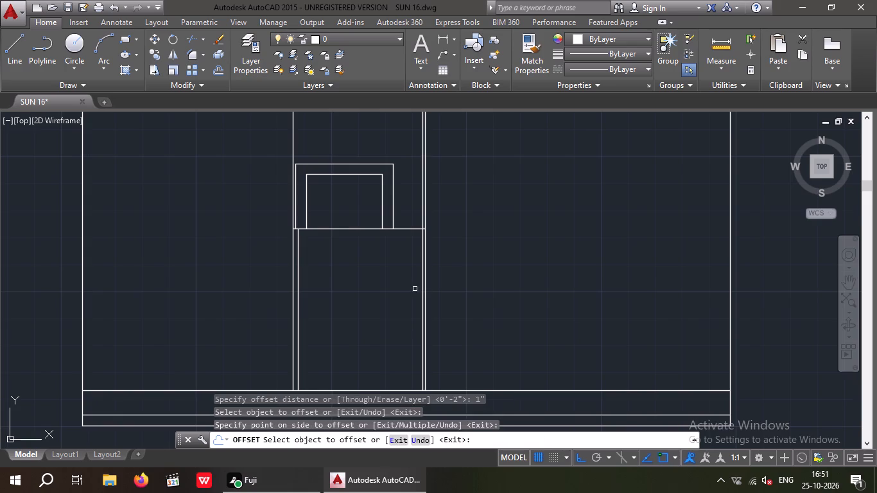
key(Escape)
key(Escape)
Trim the new 1" offset line above the 5' level line on the bay's east side.
text(TR)
key(space)
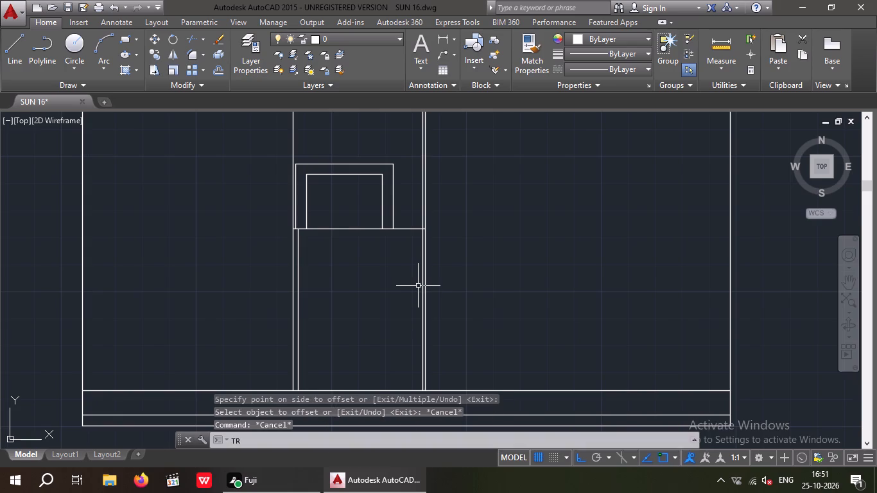
key(space)
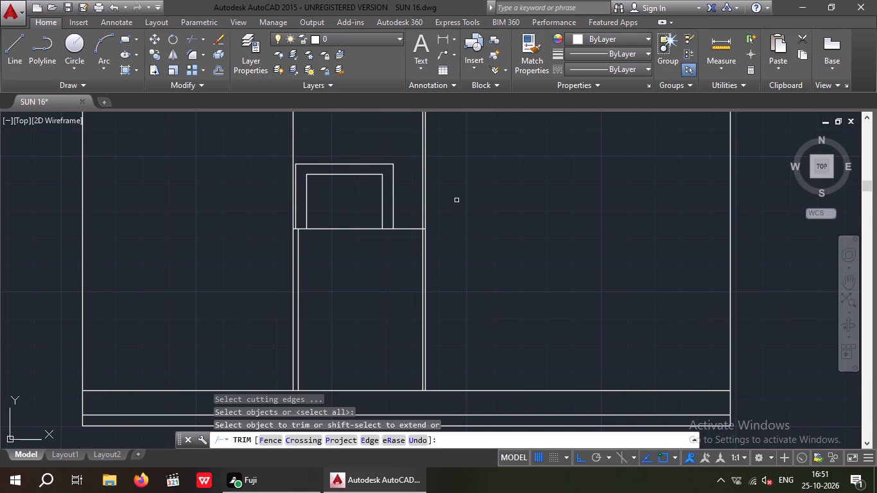
scroll(424, 212, up, 4)
scroll(397, 263, up, 1)
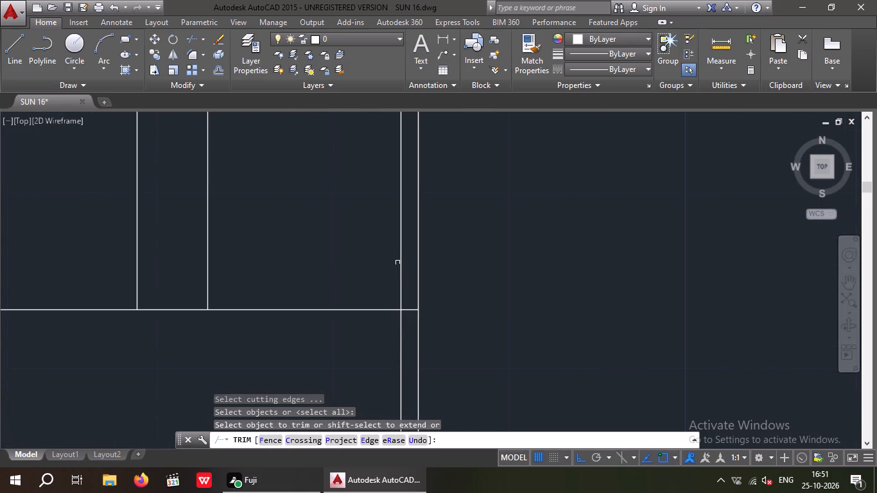
scroll(397, 263, up, 1)
click(404, 291)
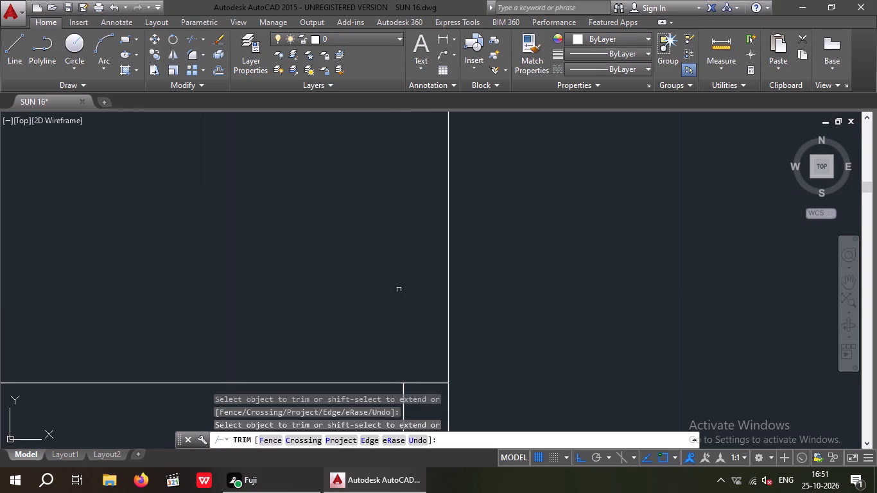
scroll(390, 253, down, 4)
middle_drag(339, 318, 356, 293)
key(Escape)
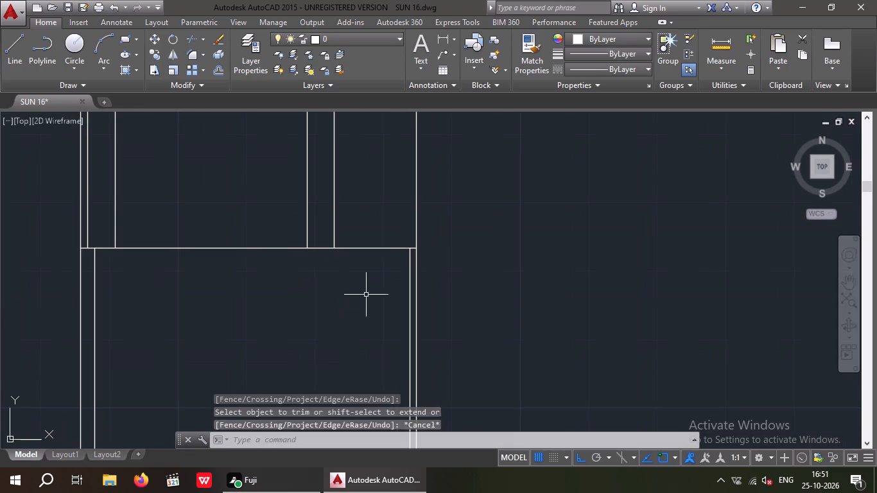
key(Escape)
Offset the 5' level line 5" downward and the 2" west and 1" east offset lines 5" inward to outline a frame.
key(o)
key(Return)
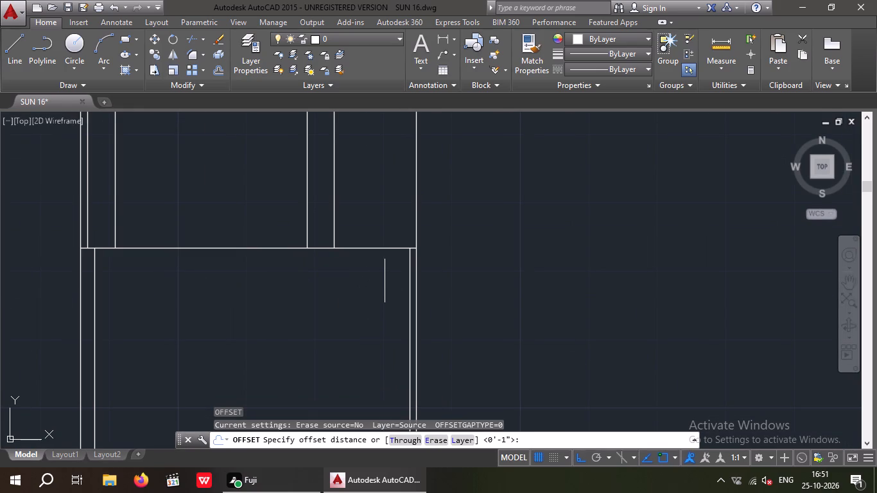
key(5)
key(shift+quotedbl)
key(Return)
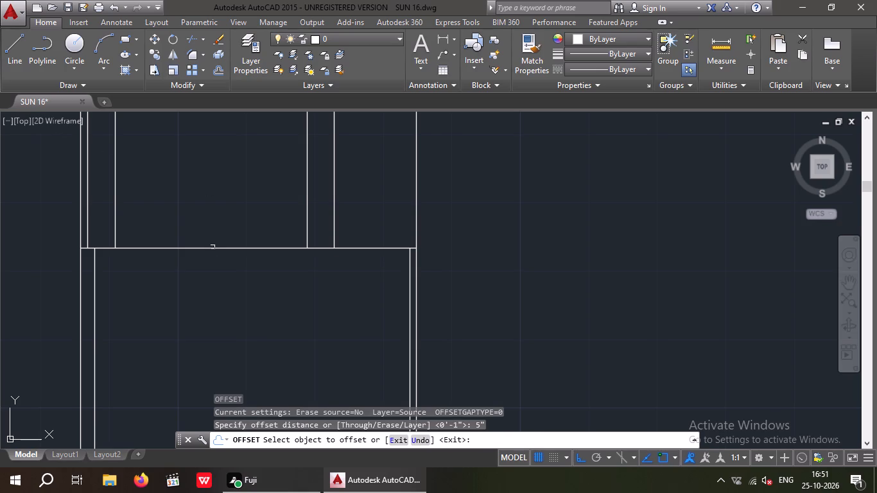
drag(213, 249, 212, 255)
click(210, 287)
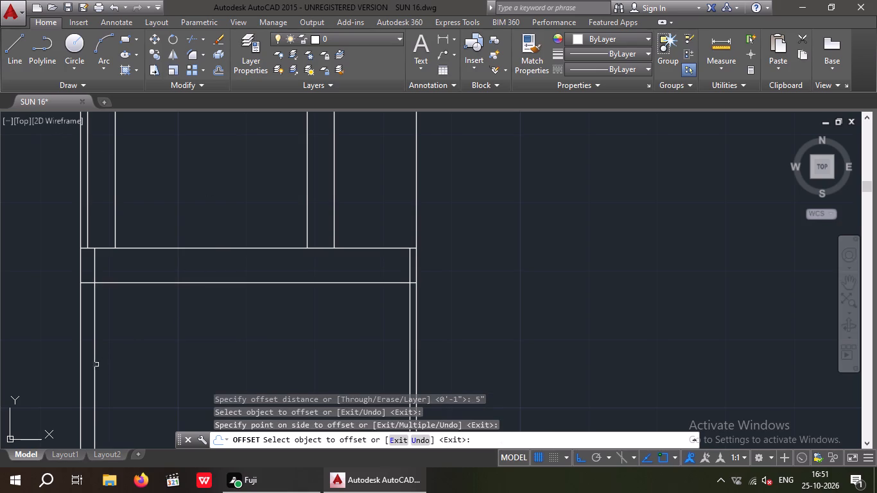
drag(94, 367, 132, 382)
click(148, 382)
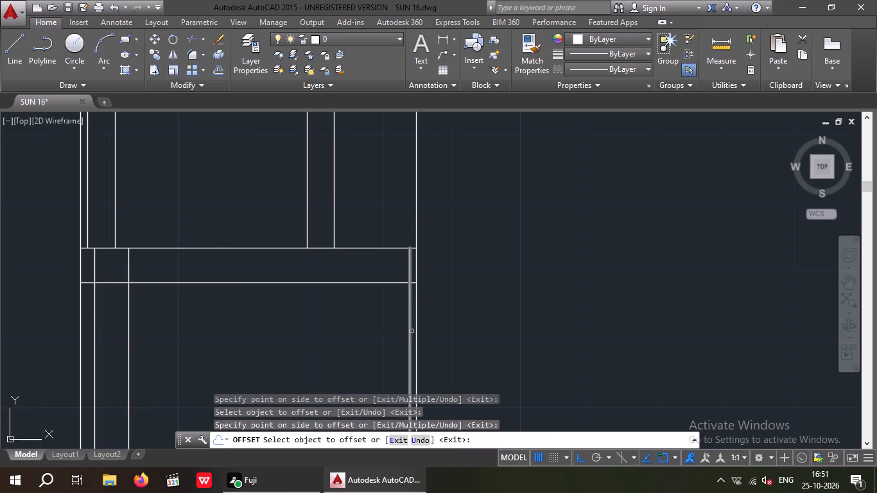
drag(411, 331, 387, 340)
click(380, 339)
key(Escape)
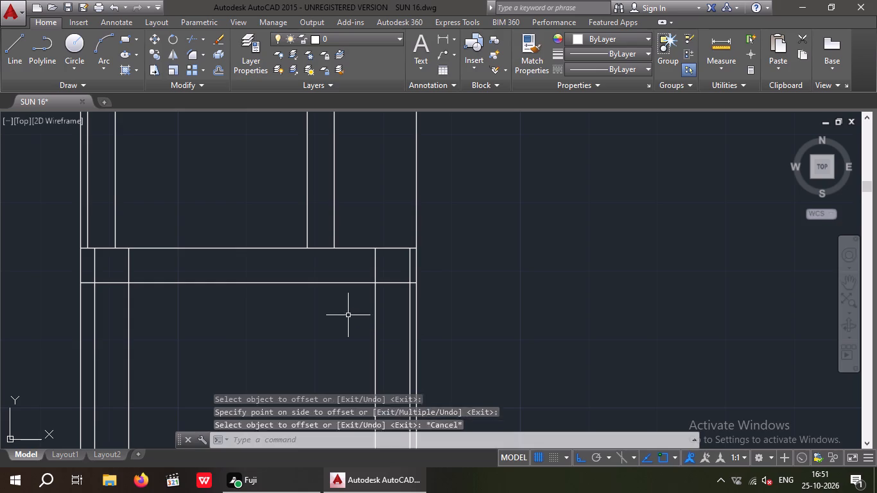
key(Escape)
Trim the 5' level line and the line 5" beneath it in the 1" gap at the bay's east side.
text(TR)
key(space)
key(space)
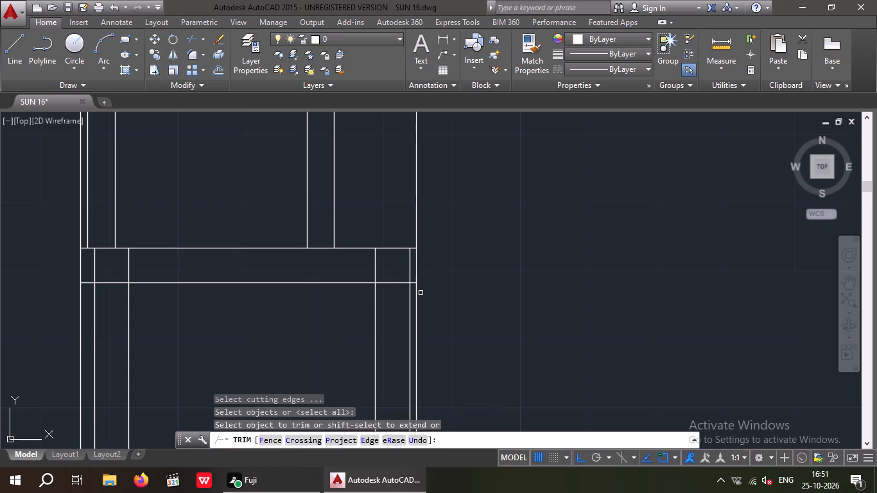
scroll(410, 246, up, 3)
click(412, 250)
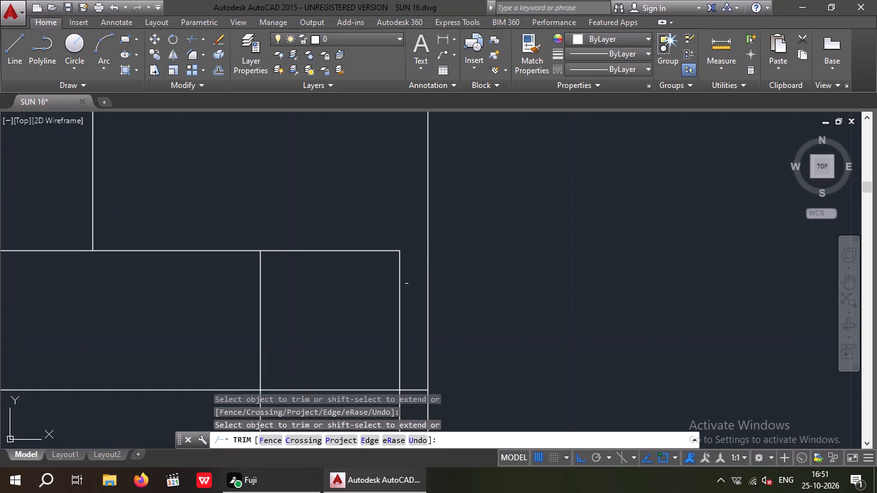
drag(414, 390, 412, 378)
Trim the 5' level line and the line 5" beneath it in the 2" gap at the bay's west side.
scroll(412, 317, down, 2)
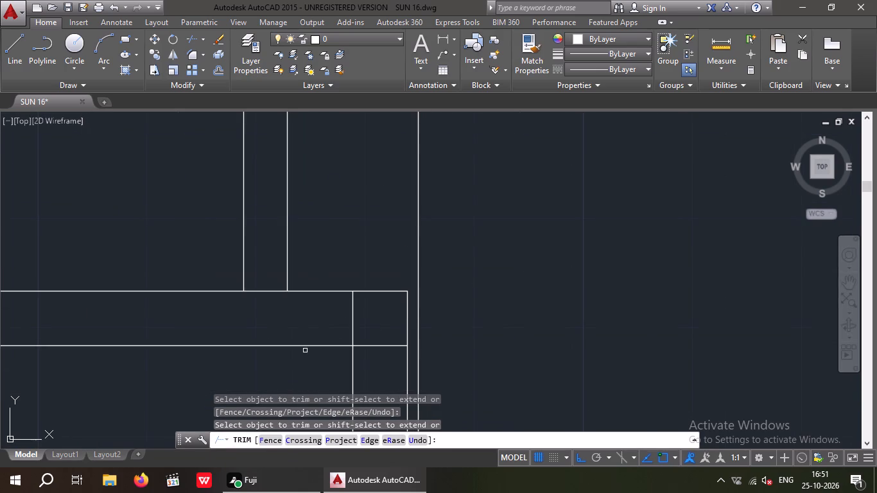
middle_drag(273, 320, 441, 300)
scroll(52, 273, up, 1)
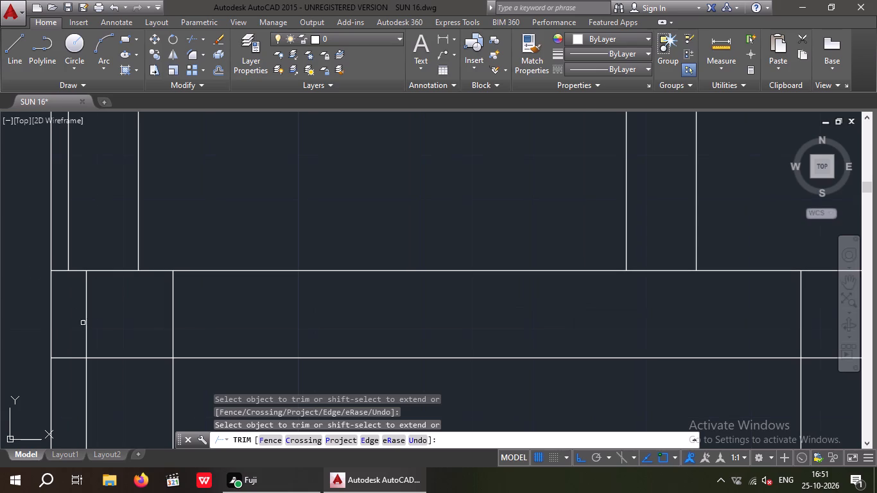
click(65, 358)
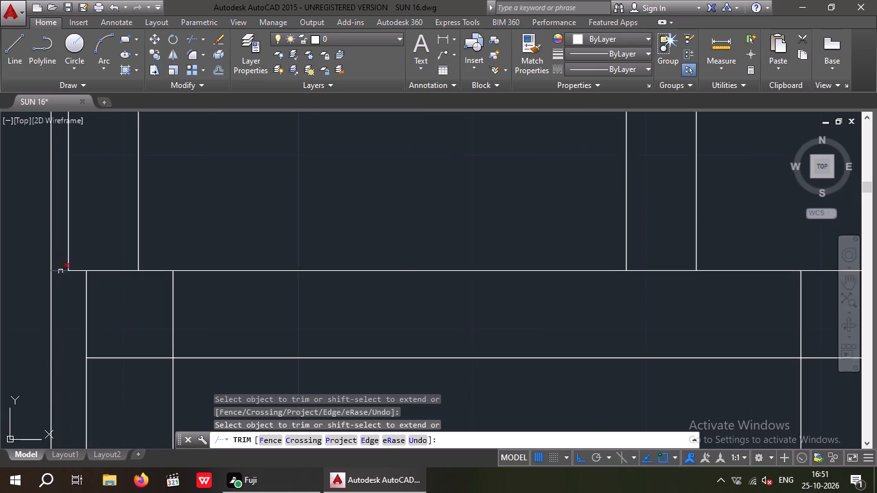
scroll(74, 276, down, 4)
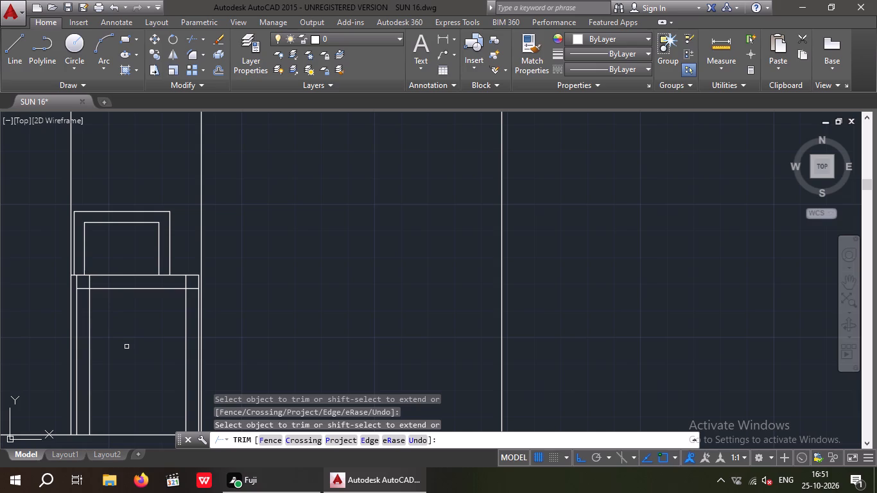
scroll(74, 272, up, 3)
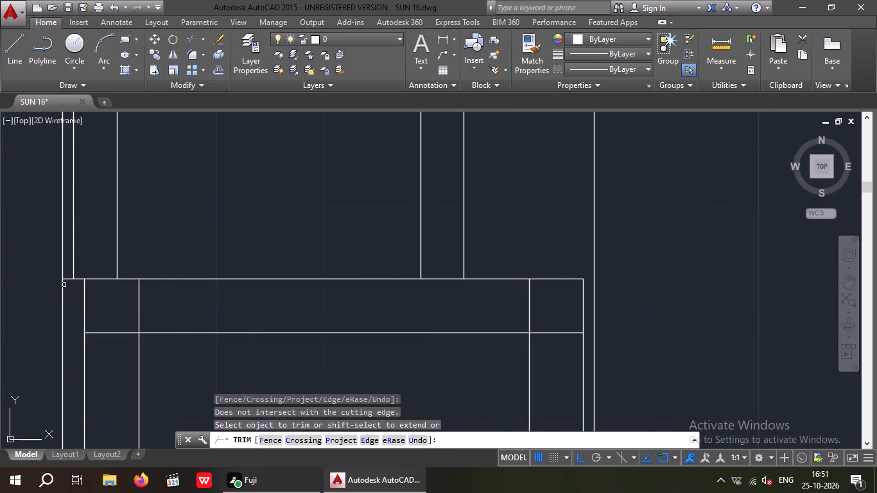
scroll(64, 285, up, 3)
click(73, 264)
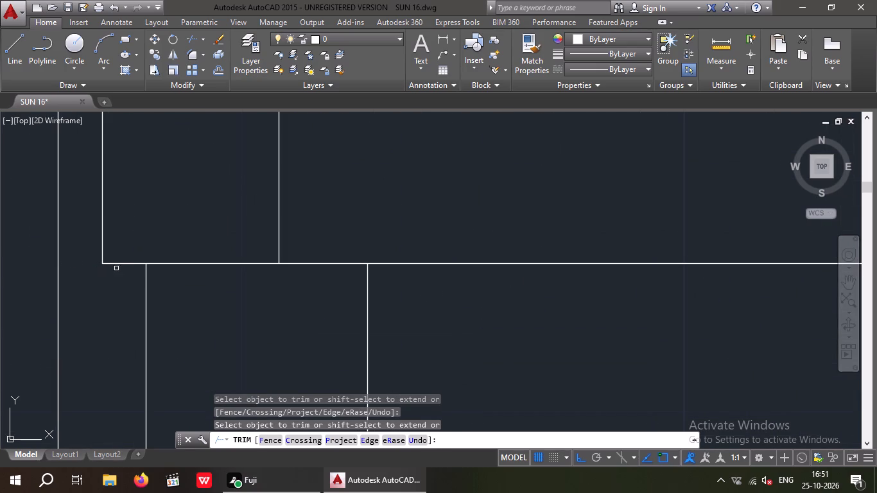
click(122, 264)
scroll(125, 256, down, 8)
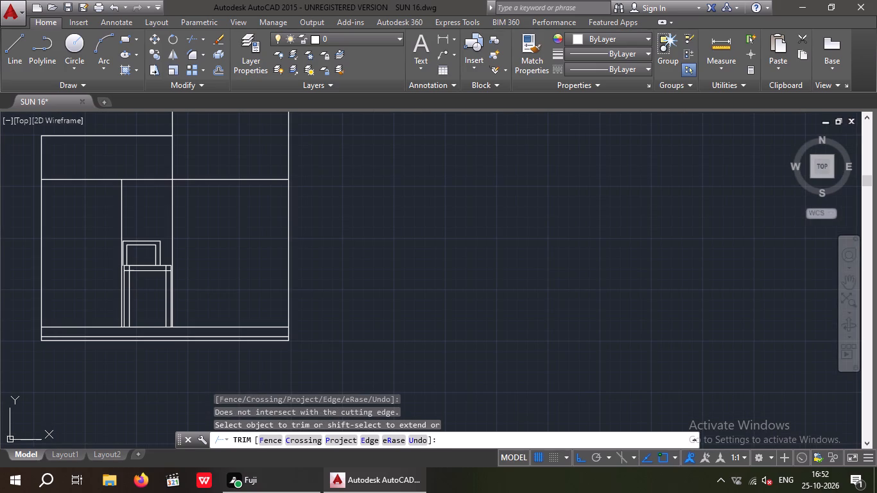
middle_drag(146, 302, 161, 293)
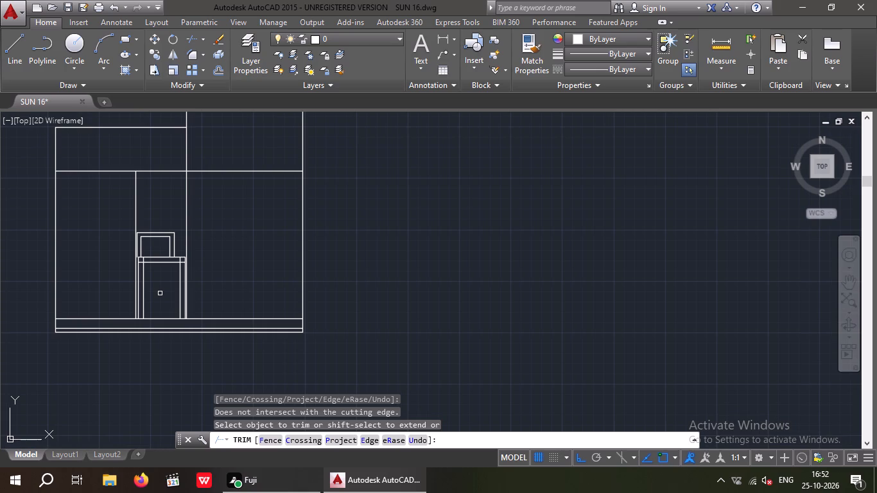
key(Escape)
key(Escape)
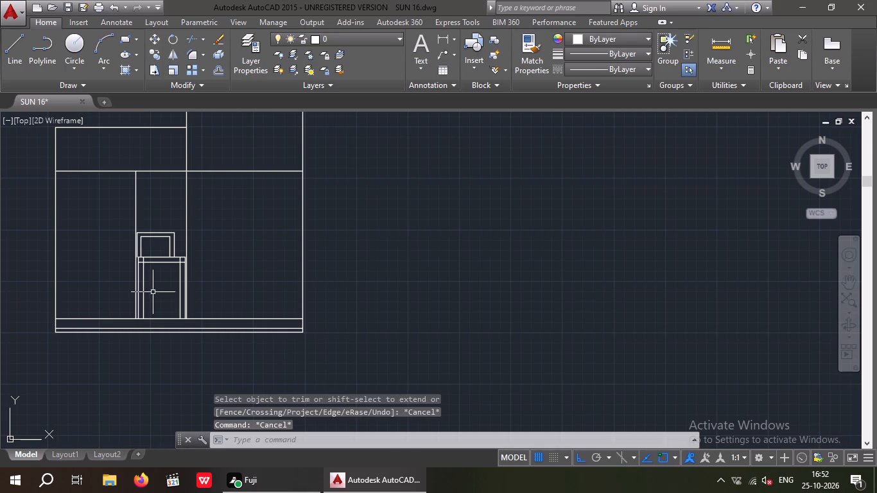
Draw a short horizontal line across the 2" gap between the bay's west line and the frame, a little below the frame's top rail.
scroll(139, 273, up, 3)
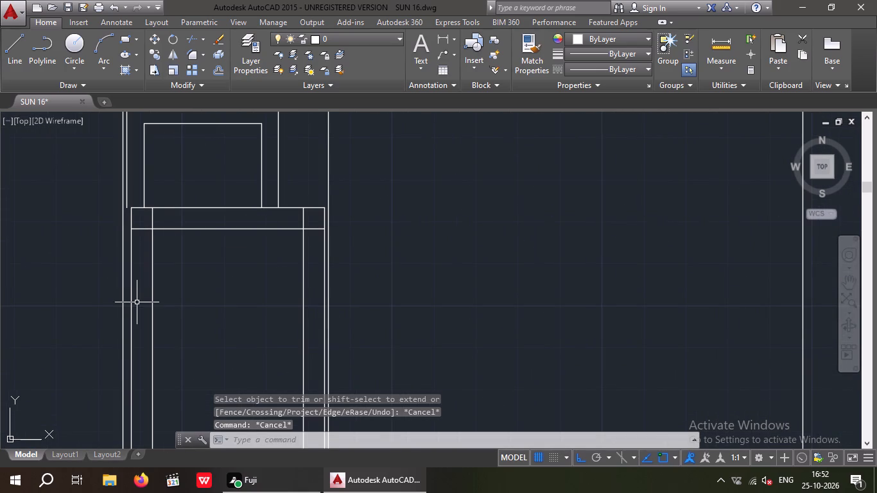
key(l)
key(space)
middle_drag(135, 284, 196, 266)
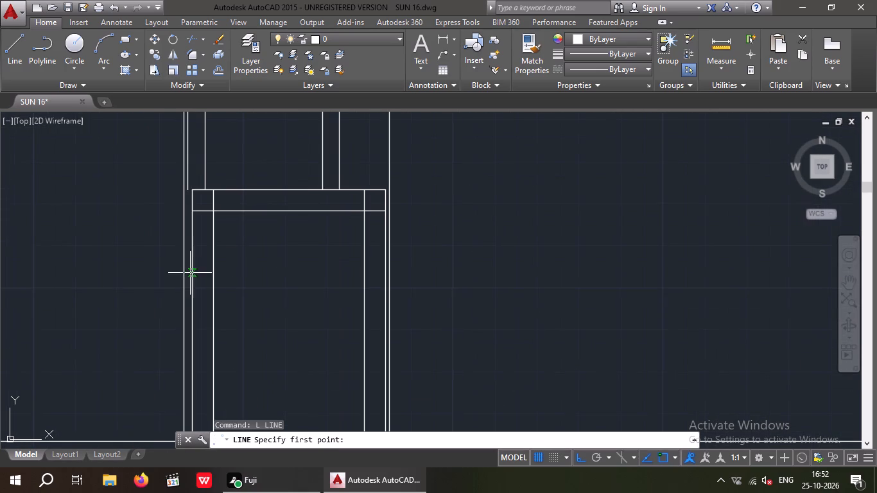
scroll(193, 263, down, 1)
scroll(191, 261, up, 2)
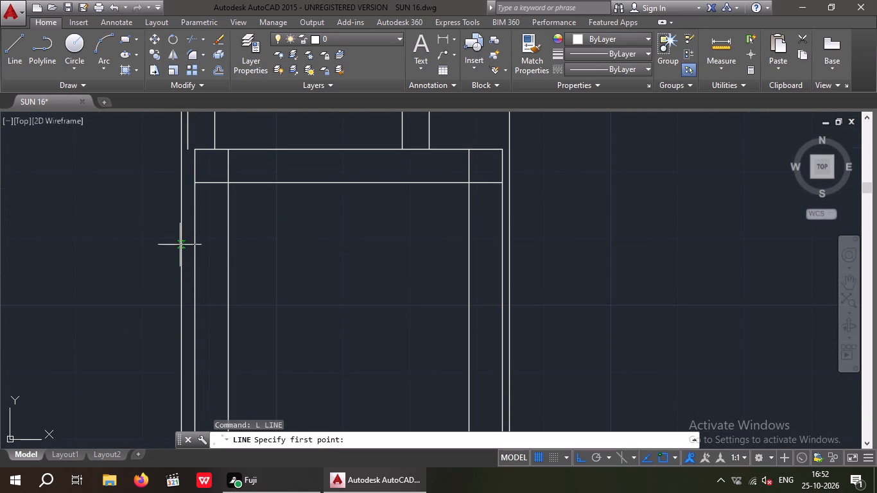
click(180, 238)
scroll(195, 240, up, 3)
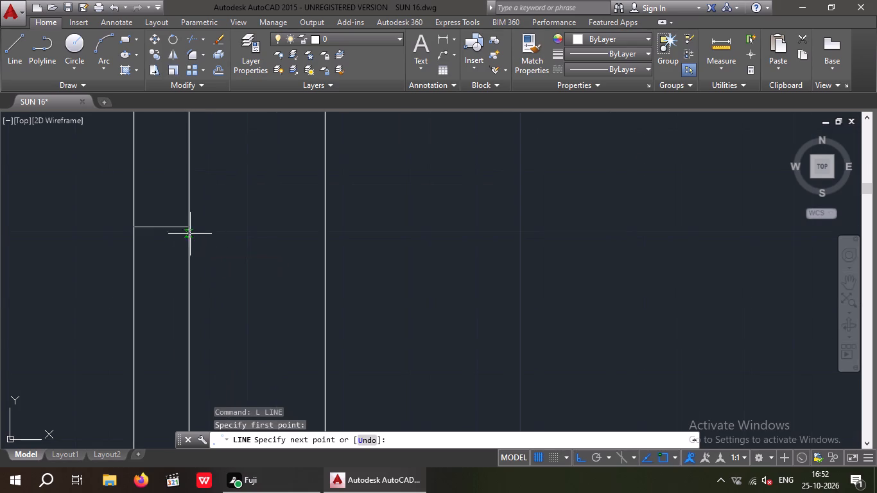
click(189, 230)
scroll(186, 230, down, 3)
key(space)
middle_drag(171, 280, 183, 214)
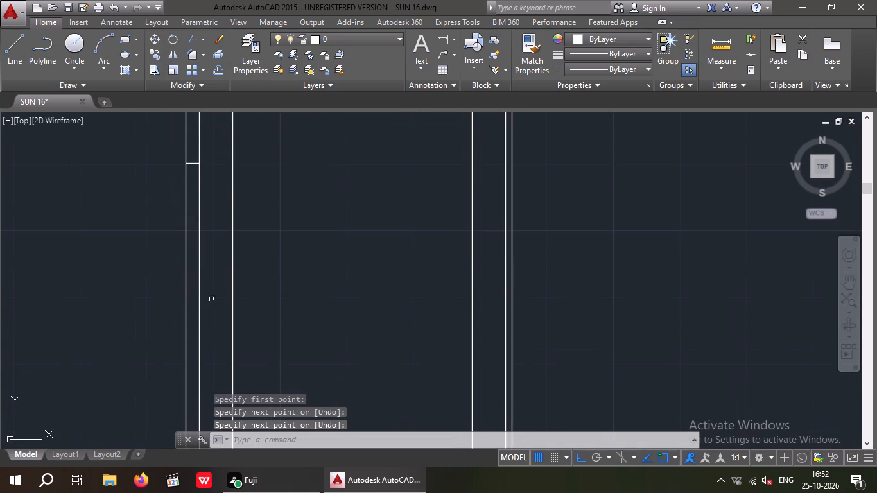
Draw a second short horizontal line across the 2" gap west of the gate frame, a little above the base line.
scroll(202, 274, down, 2)
scroll(198, 318, up, 2)
key(space)
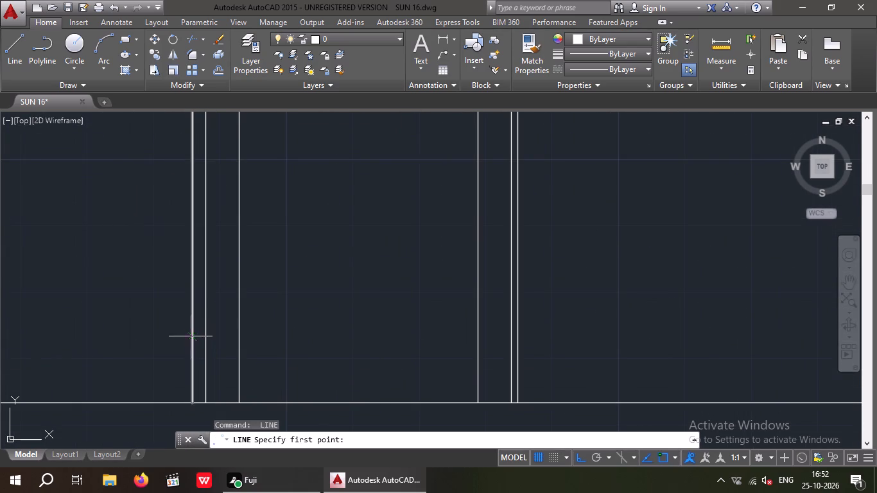
click(191, 326)
drag(204, 324, 213, 324)
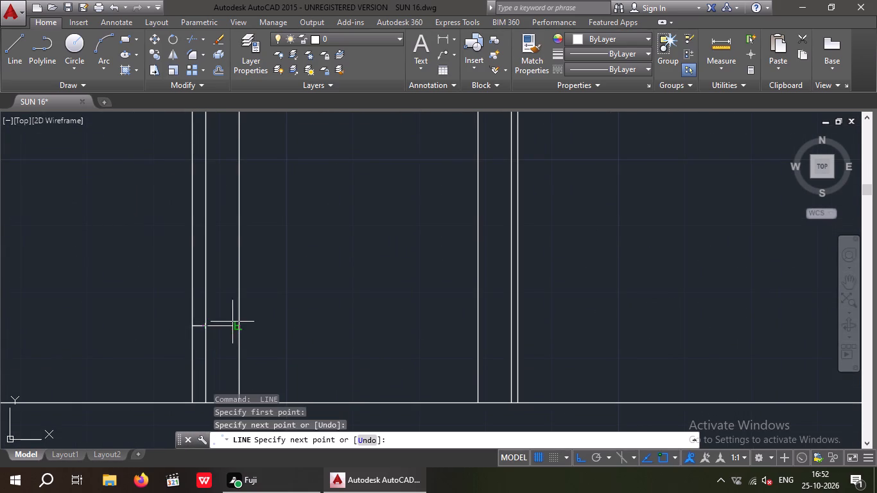
key(Escape)
Offset the upper short line in the 2" gap by 1" both upward and downward.
scroll(205, 301, down, 2)
middle_drag(214, 308, 229, 334)
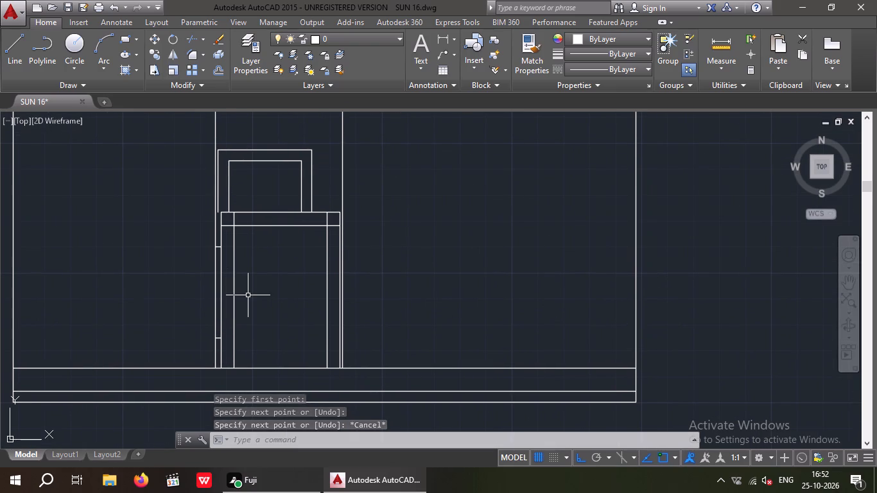
key(o)
key(Return)
text(1")
key(Return)
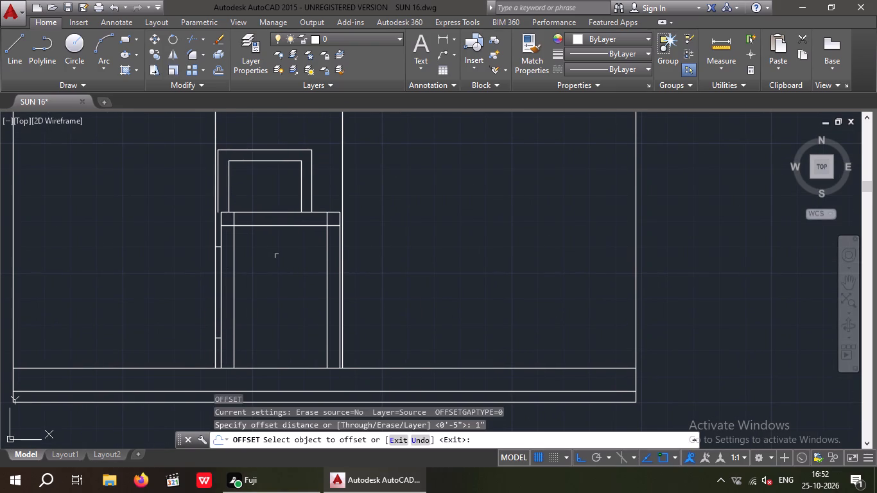
scroll(211, 250, up, 3)
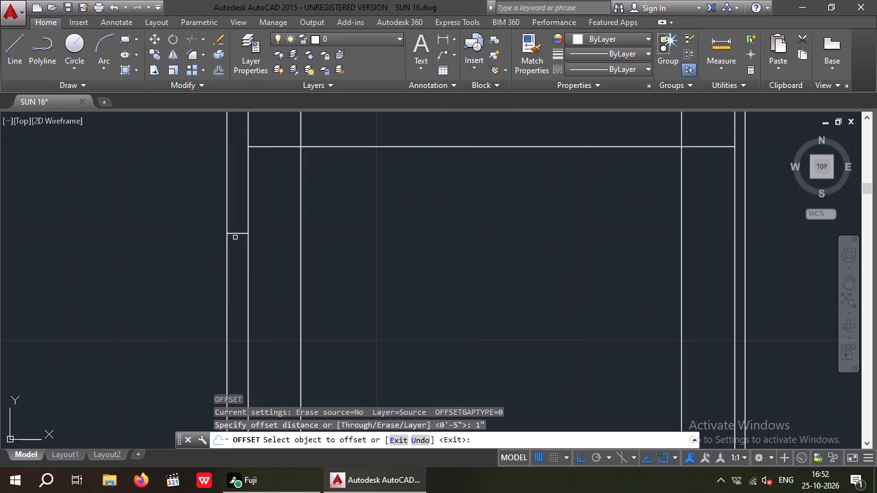
click(237, 233)
click(244, 202)
scroll(236, 225, up, 2)
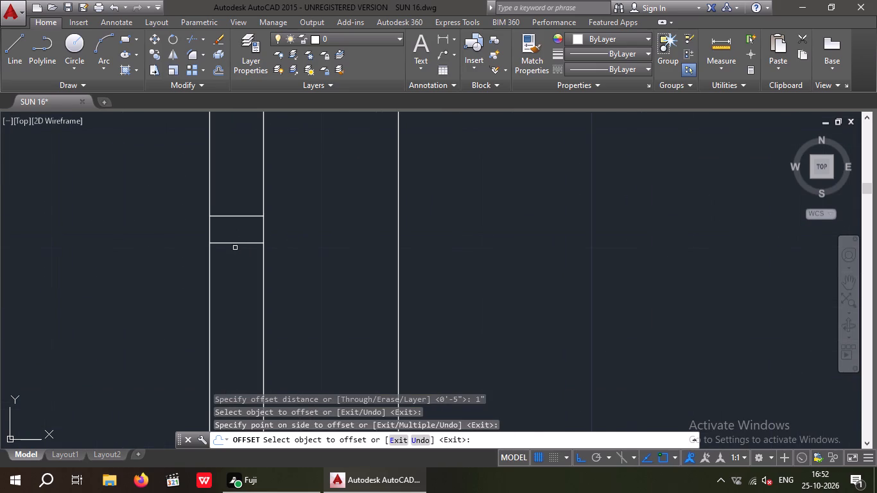
drag(236, 242, 233, 261)
click(232, 272)
Offset the lower short line in the 2" gap by 1" both upward and downward.
scroll(236, 233, down, 4)
middle_drag(254, 317, 288, 223)
scroll(285, 283, up, 3)
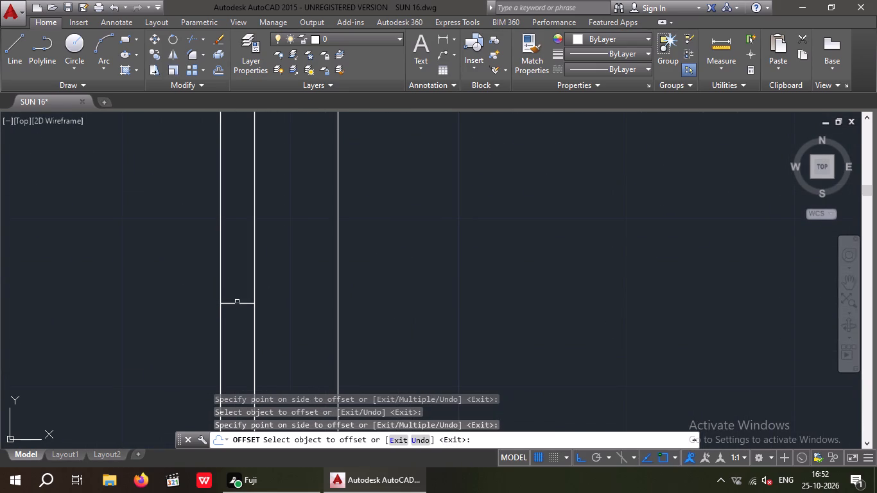
drag(237, 302, 239, 288)
drag(242, 274, 239, 288)
drag(232, 303, 236, 328)
click(235, 333)
key(Escape)
key(Escape)
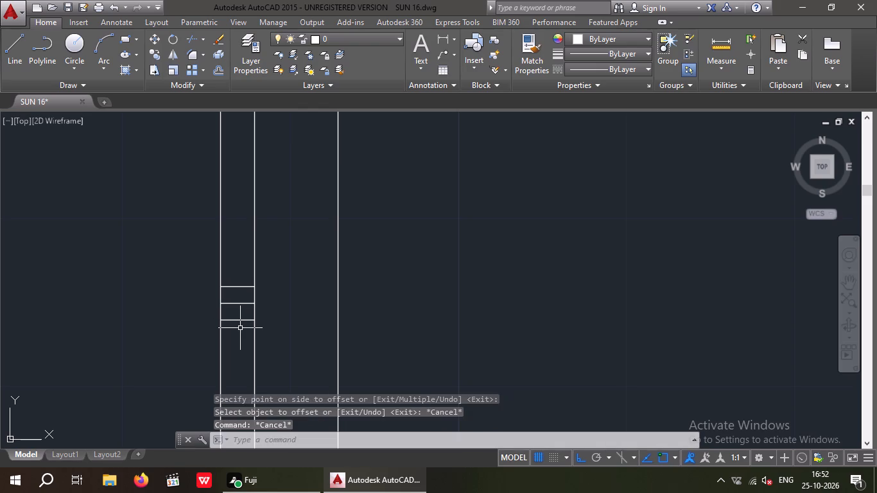
Offset the lower set's top line 1.5" upward and its bottom line 1.5" downward.
key(o)
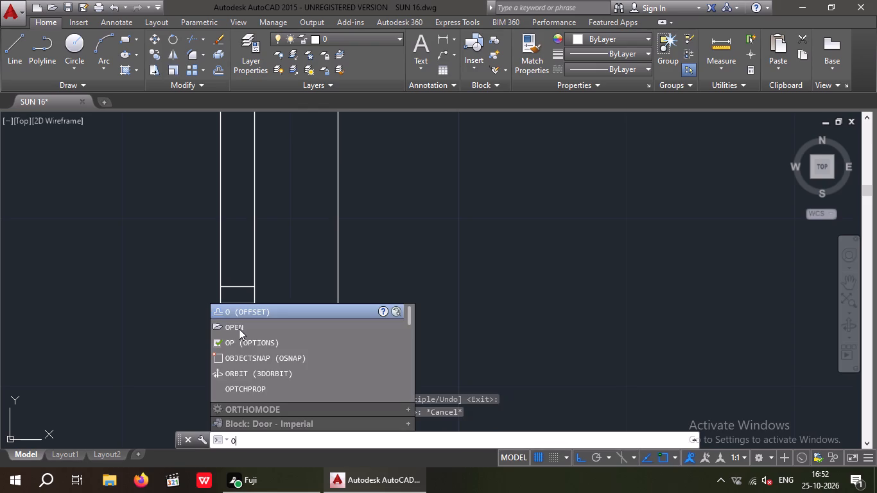
key(Return)
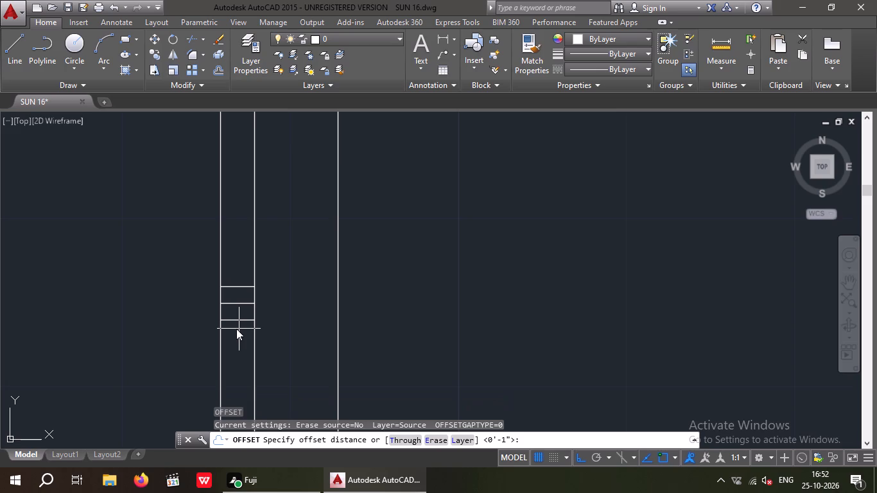
key(1)
text(.5)
key(shift+quotedbl)
key(Return)
drag(236, 288, 237, 272)
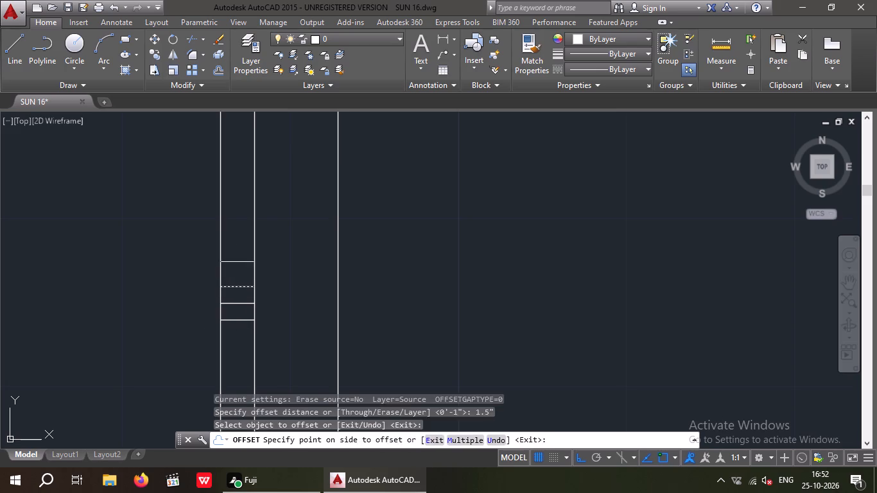
click(238, 252)
drag(236, 319, 236, 325)
click(233, 341)
Offset the upper set's top line 1.5" upward and its bottom line 1.5" downward.
scroll(233, 303, up, 1)
scroll(233, 303, down, 3)
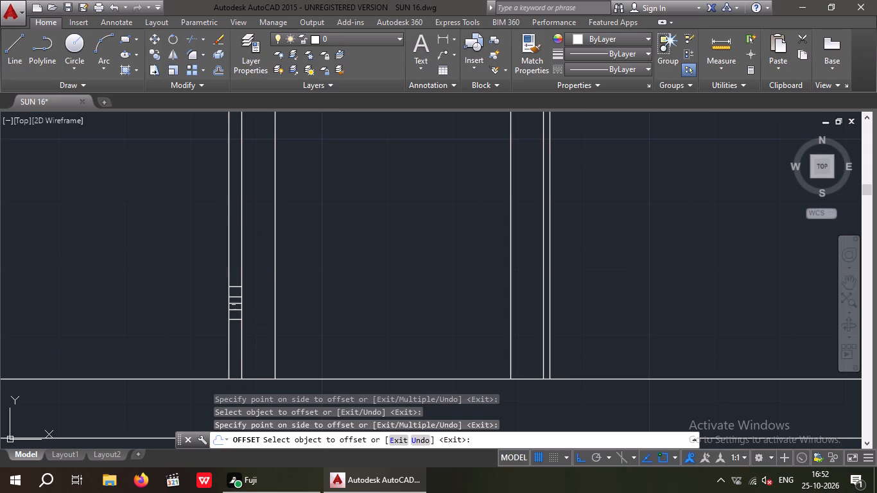
middle_drag(253, 284, 275, 368)
middle_drag(283, 234, 295, 305)
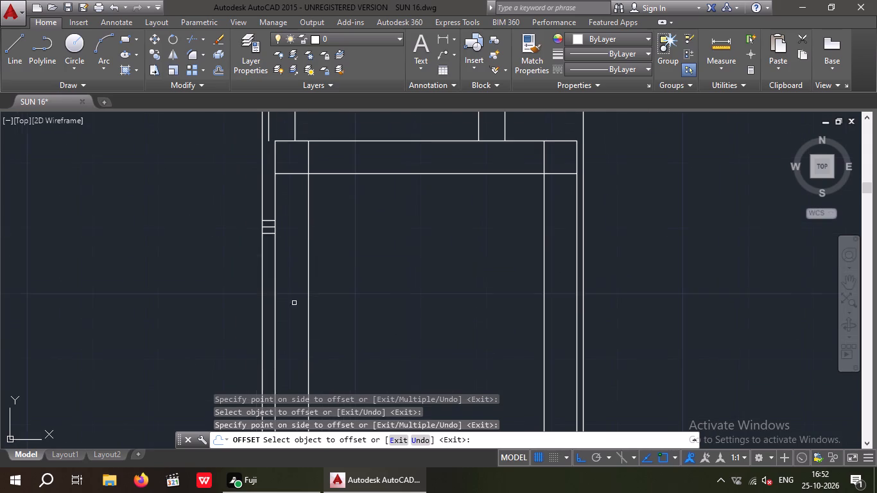
scroll(263, 220, up, 3)
click(279, 221)
click(278, 186)
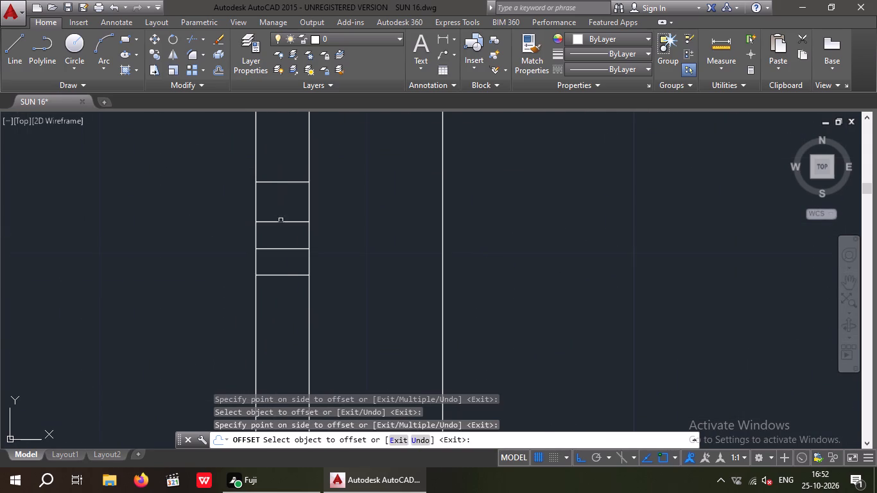
drag(279, 276, 279, 292)
click(277, 298)
key(Escape)
key(Escape)
key(Escape)
Draw a vertical line joining the midpoints of the upper set's topmost and bottommost lines.
key(l)
key(space)
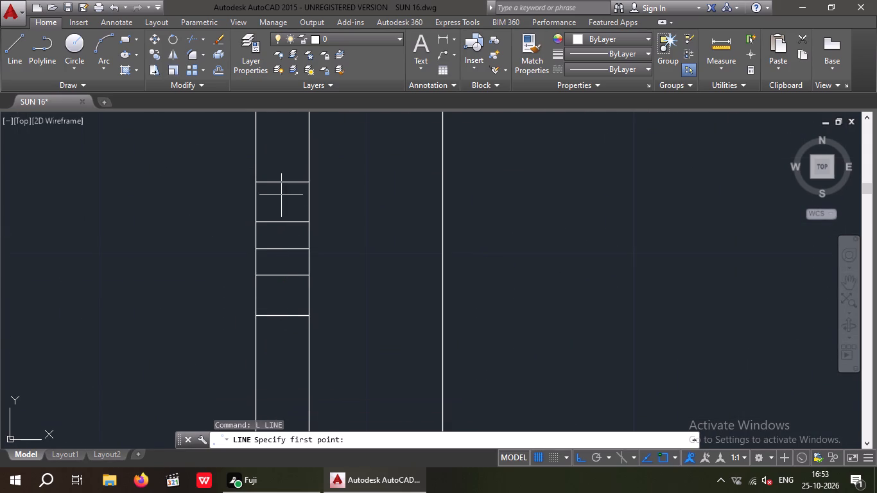
drag(281, 182, 286, 205)
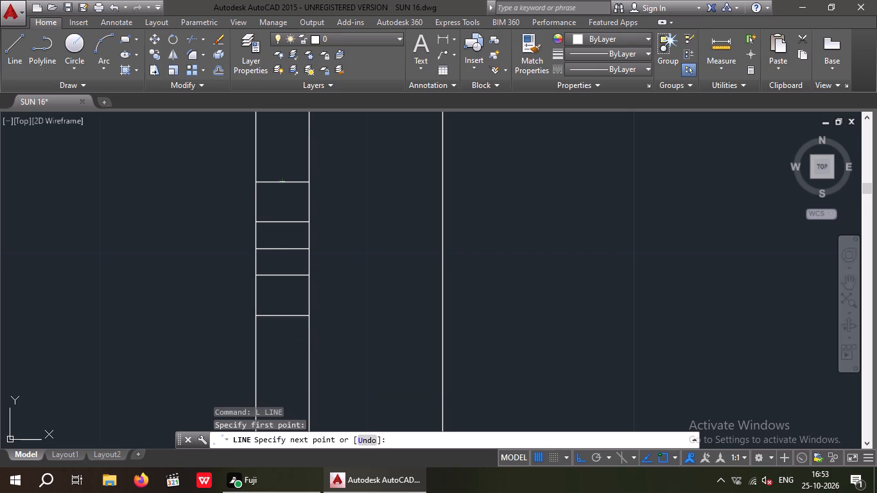
click(282, 315)
scroll(282, 307, down, 1)
key(space)
Draw a vertical line joining the midpoints of the lower set's topmost and bottommost lines.
middle_drag(275, 319, 275, 260)
scroll(278, 238, down, 2)
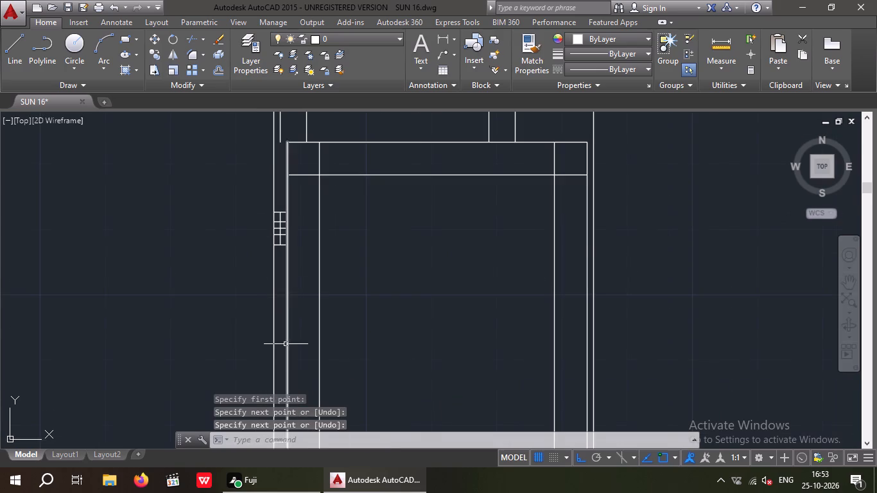
middle_drag(286, 341, 295, 230)
middle_drag(297, 298, 308, 241)
scroll(303, 296, up, 3)
key(space)
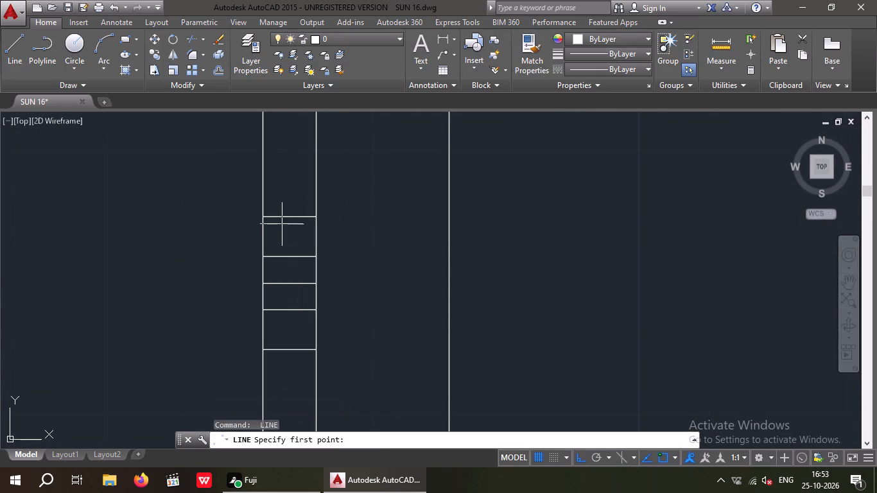
drag(291, 214, 293, 231)
click(284, 349)
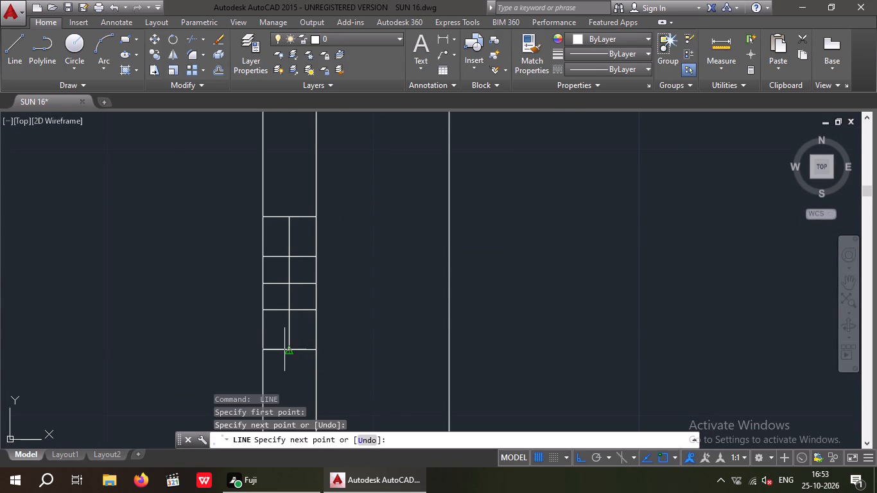
key(Escape)
key(Escape)
Trim the lower set into a hinge shape, removing the inner lines' east halves and the outermost lines' west halves.
key(t)
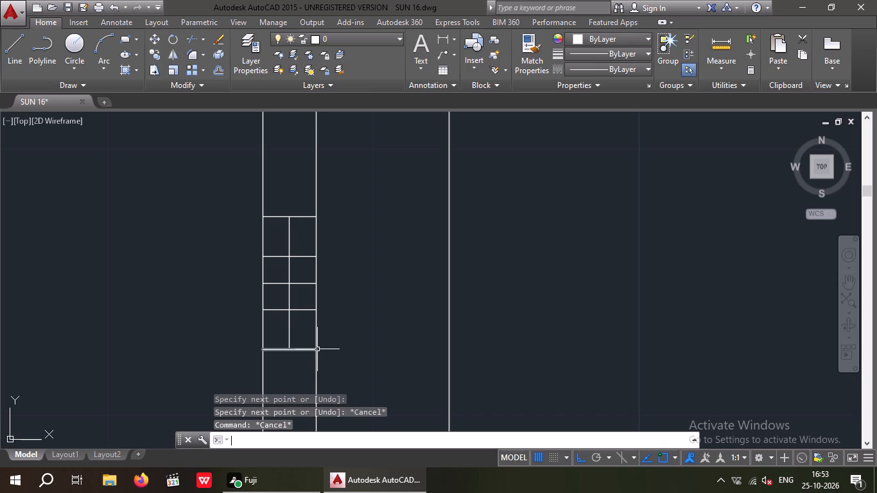
key(r)
key(space)
key(space)
drag(308, 325, 304, 314)
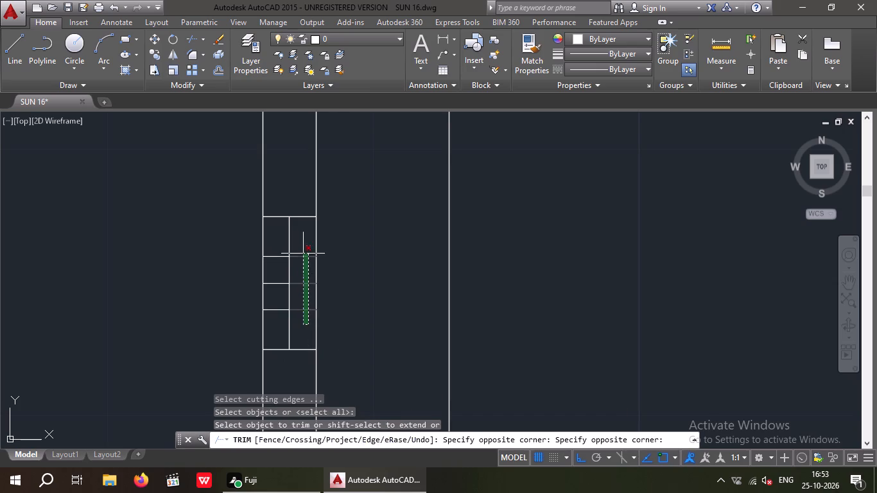
click(303, 254)
drag(279, 361, 274, 351)
click(269, 335)
drag(274, 230, 274, 231)
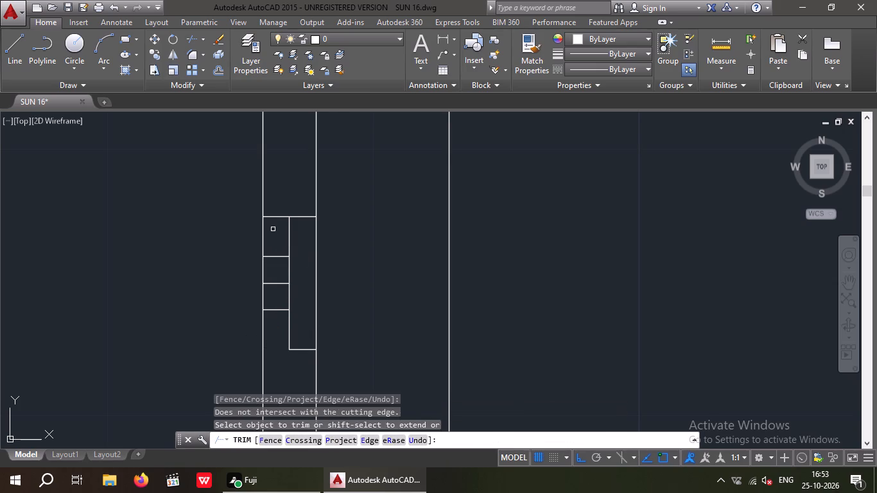
drag(274, 231, 272, 220)
click(272, 198)
key(Escape)
Erase the remaining middle horizontal line of the lower hinge.
drag(277, 300, 271, 288)
click(268, 272)
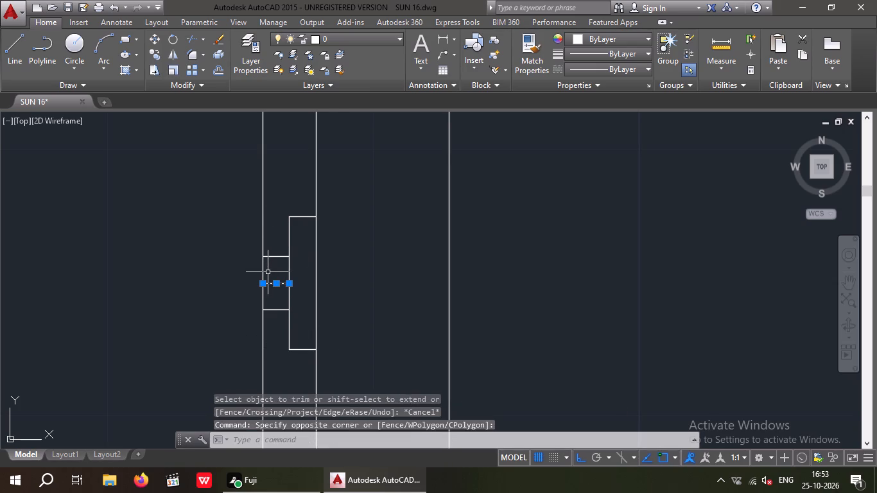
key(Delete)
Erase the middle horizontal line of the upper hinge set.
scroll(264, 283, down, 4)
middle_drag(306, 244, 325, 315)
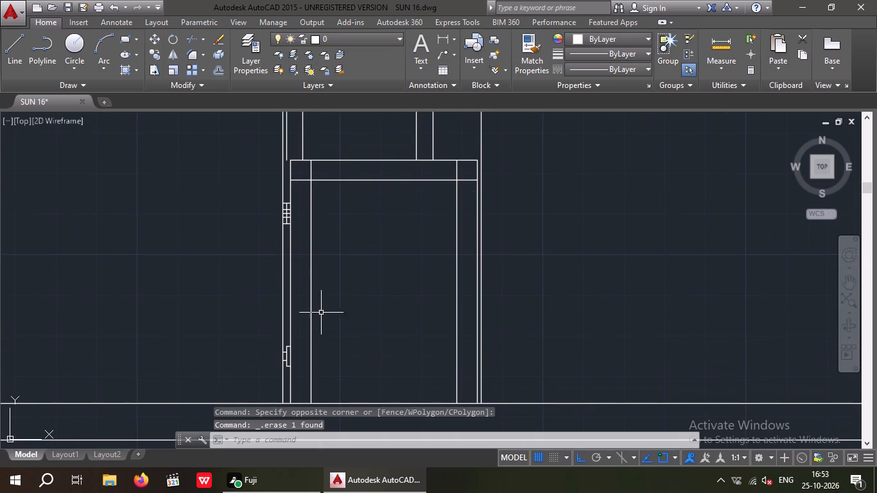
scroll(284, 200, up, 6)
drag(260, 282, 255, 268)
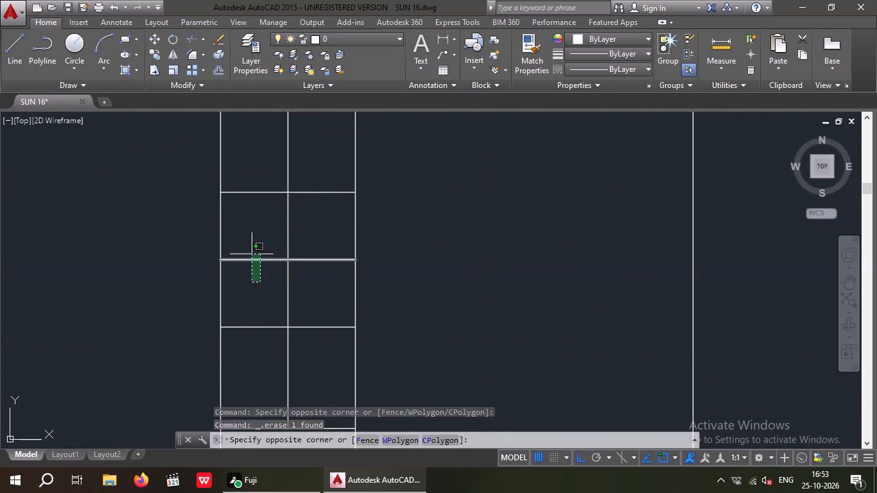
click(251, 248)
key(Delete)
scroll(255, 263, down, 3)
key(Escape)
key(Escape)
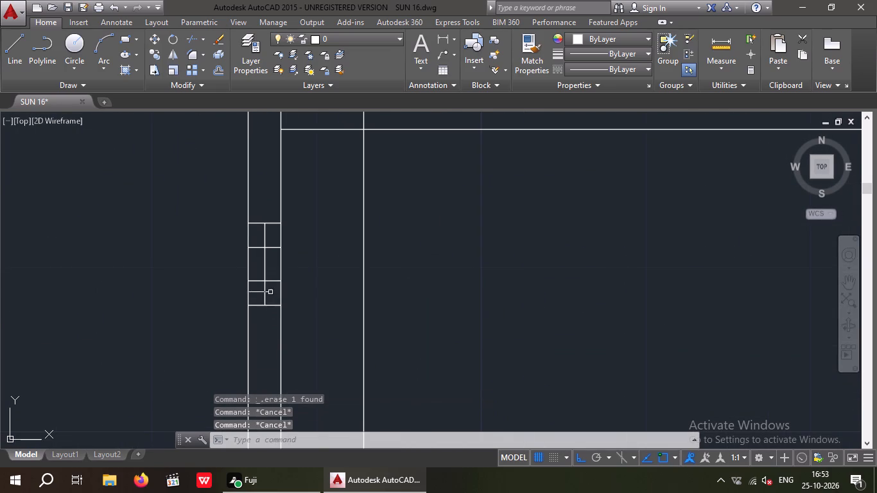
Trim the upper set into a matching hinge, removing the inner lines' east halves and the outermost lines' west halves.
key(t)
key(r)
key(space)
key(space)
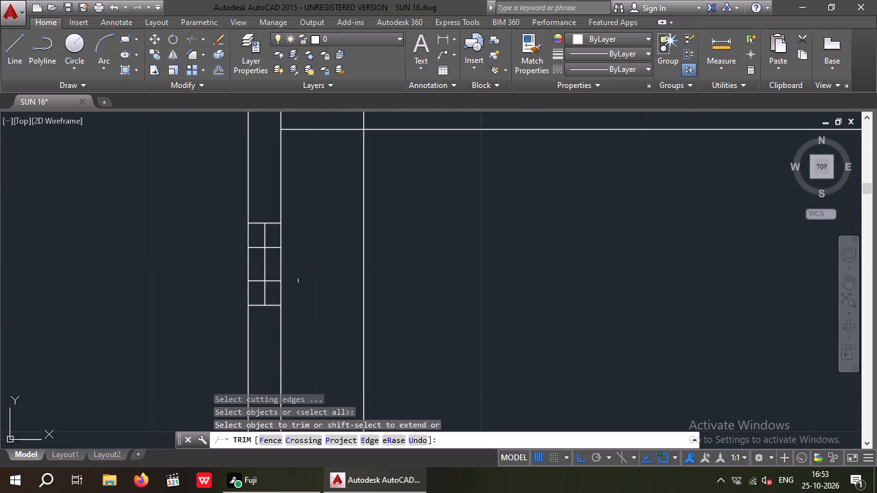
scroll(273, 257, up, 2)
drag(276, 326, 272, 313)
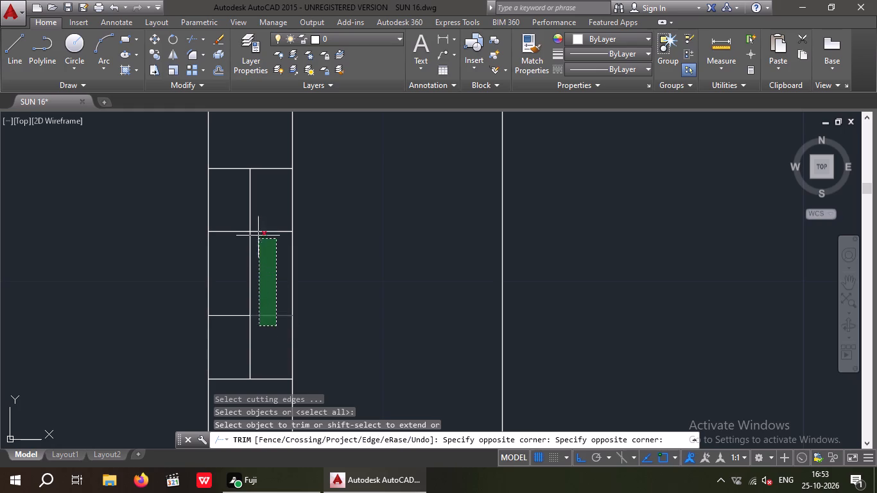
click(259, 209)
drag(232, 383, 232, 381)
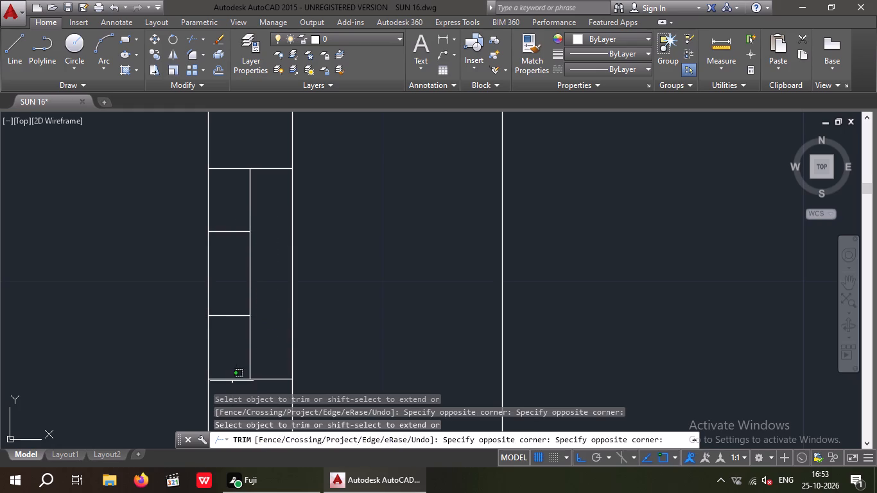
drag(232, 381, 230, 376)
click(222, 345)
drag(236, 188, 230, 174)
click(225, 155)
scroll(227, 168, down, 2)
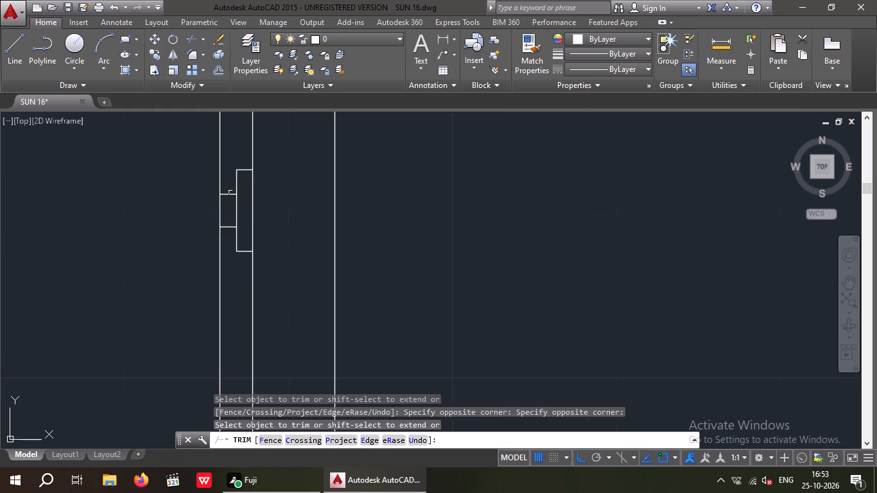
scroll(282, 215, down, 2)
middle_drag(284, 239, 281, 275)
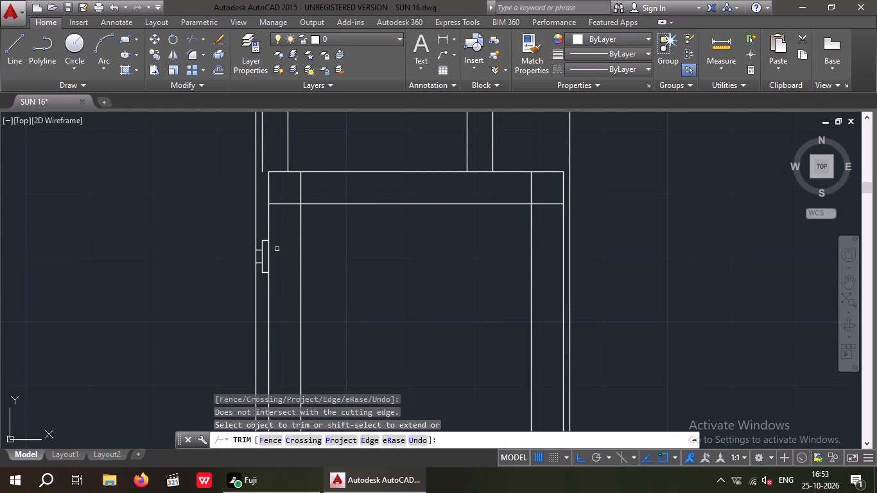
Extend the inner vertical door-frame line on the gate's west side down to the upper hinge.
key(Escape)
key(Escape)
key(Escape)
key(e)
key(x)
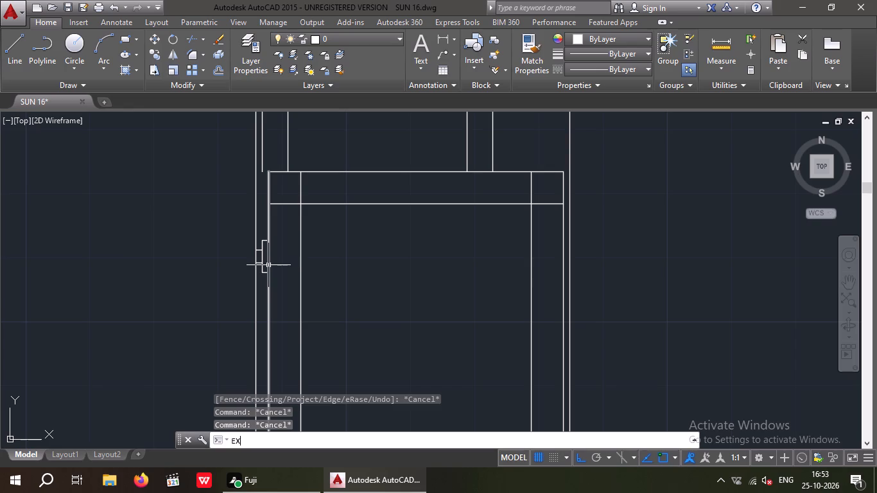
key(space)
key(space)
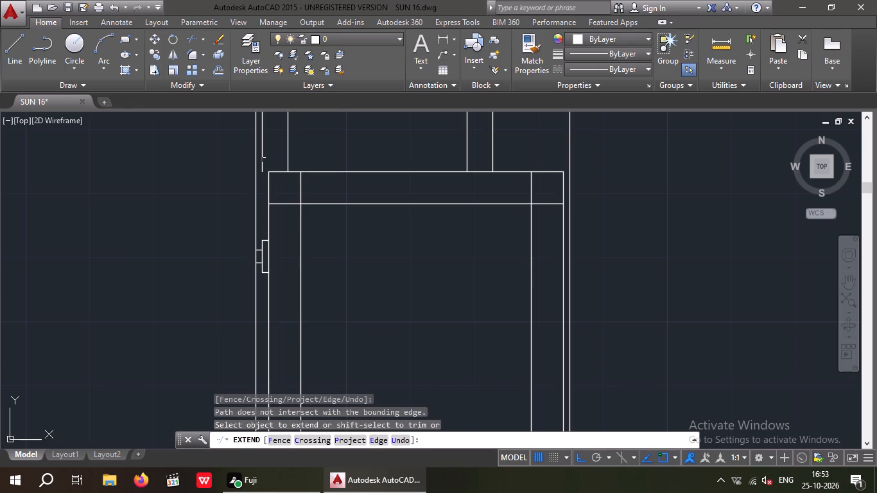
click(263, 159)
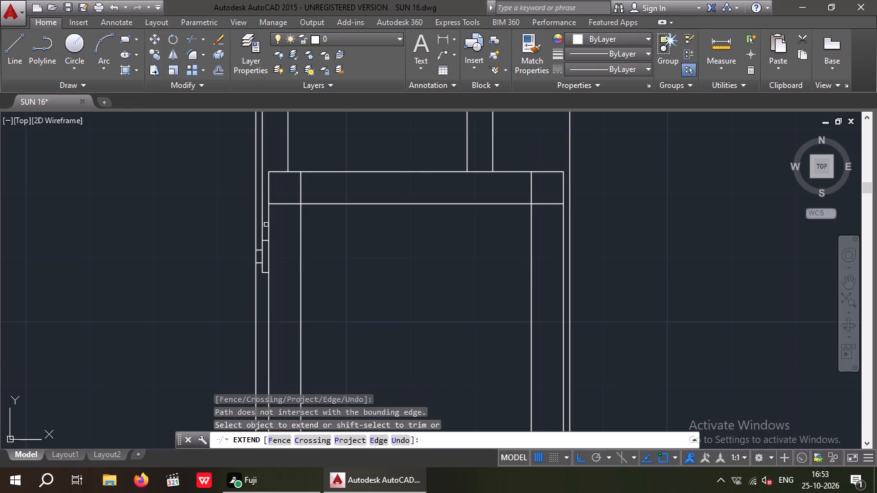
click(263, 228)
double_click(263, 228)
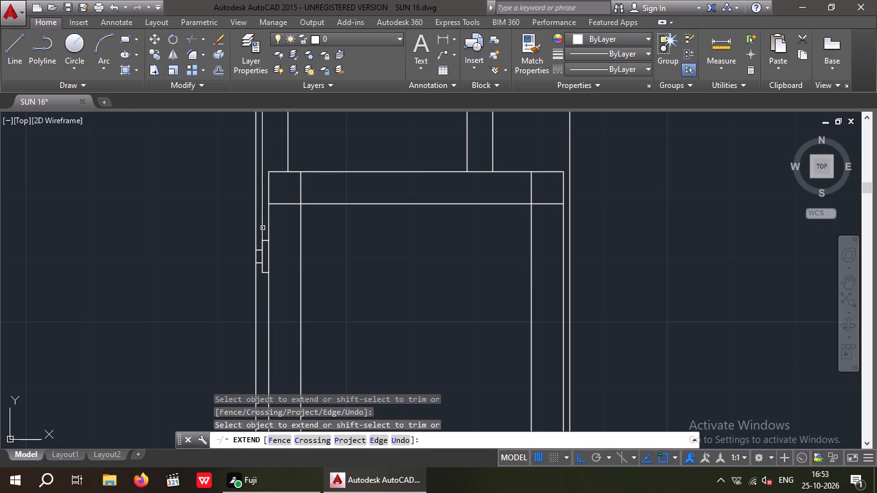
scroll(263, 269, up, 2)
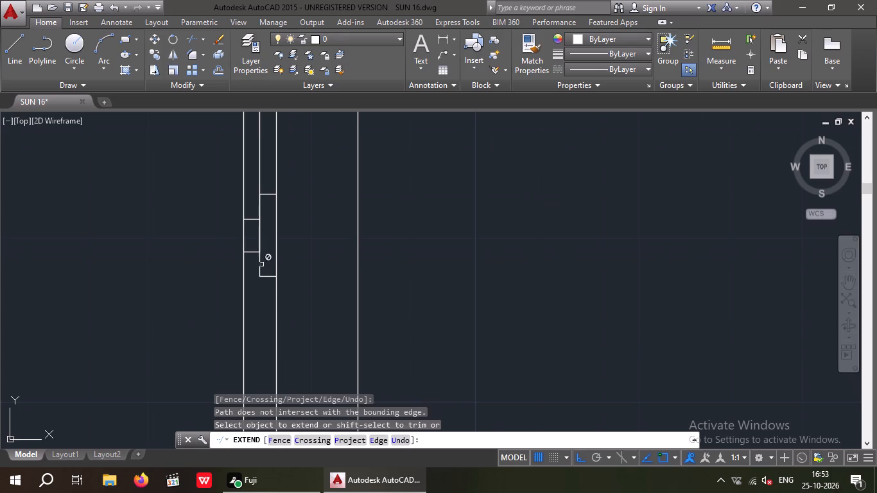
click(261, 265)
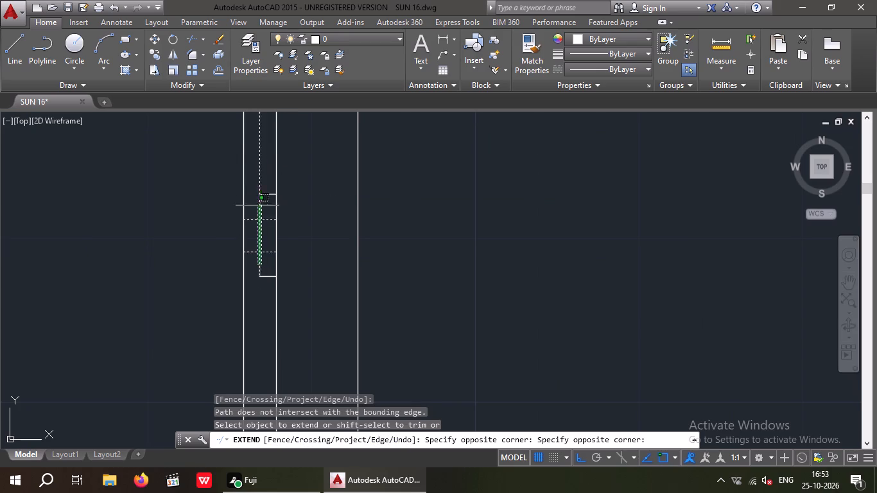
key(Escape)
scroll(259, 176, up, 6)
scroll(257, 203, down, 8)
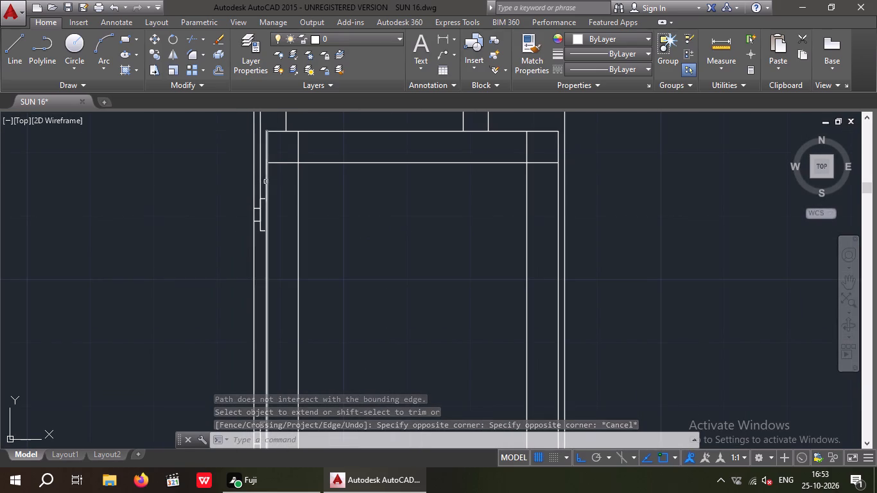
Extend the same west frame line from the upper hinge to the lower hinge and on to the plinth's top line.
key(e)
text(X)
key(space)
key(space)
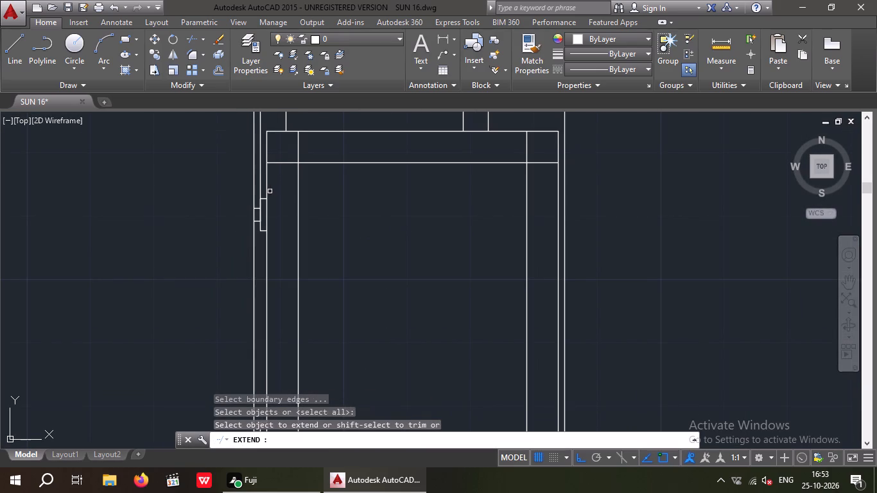
click(261, 190)
click(261, 189)
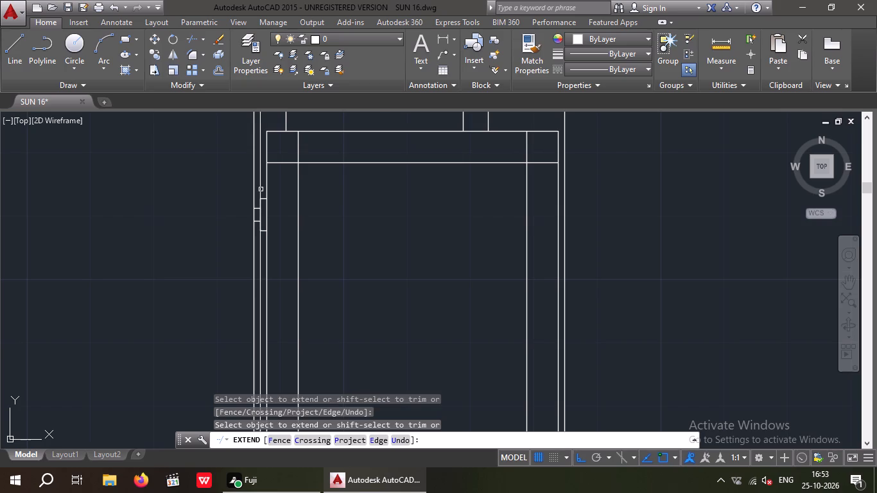
scroll(261, 189, down, 2)
scroll(255, 271, up, 2)
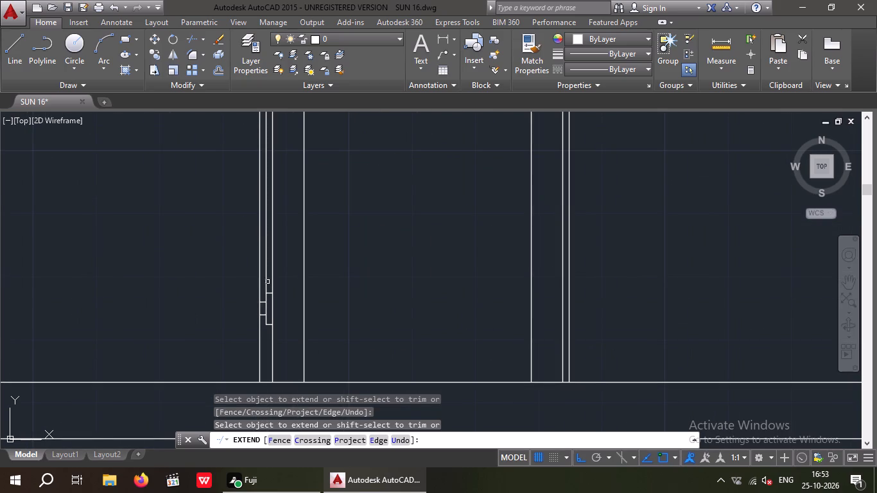
click(265, 282)
click(265, 279)
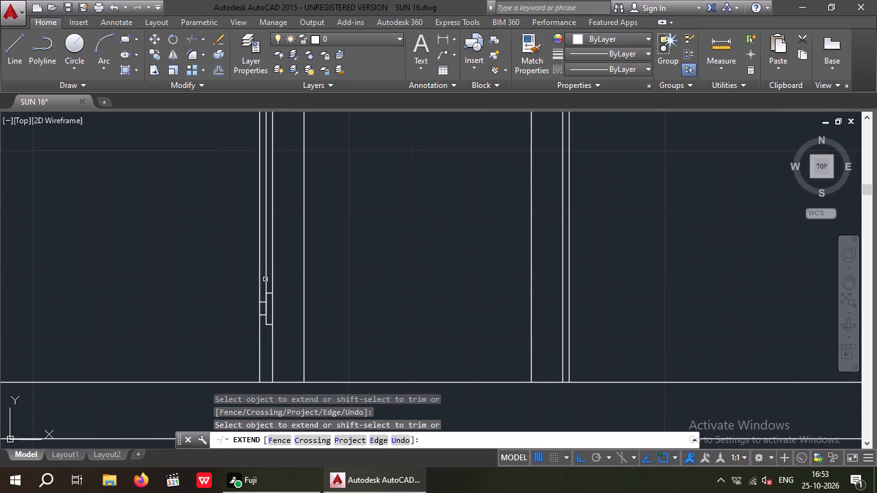
double_click(265, 279)
scroll(299, 276, down, 2)
key(Escape)
key(Escape)
Offset the plinth's top line 2" upward beneath the gate.
scroll(324, 257, down, 1)
middle_drag(324, 257, 324, 264)
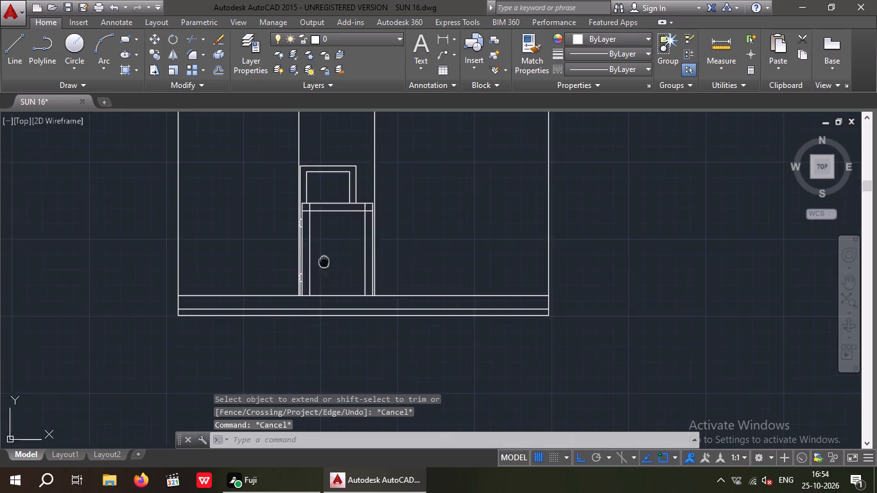
middle_drag(324, 264, 296, 304)
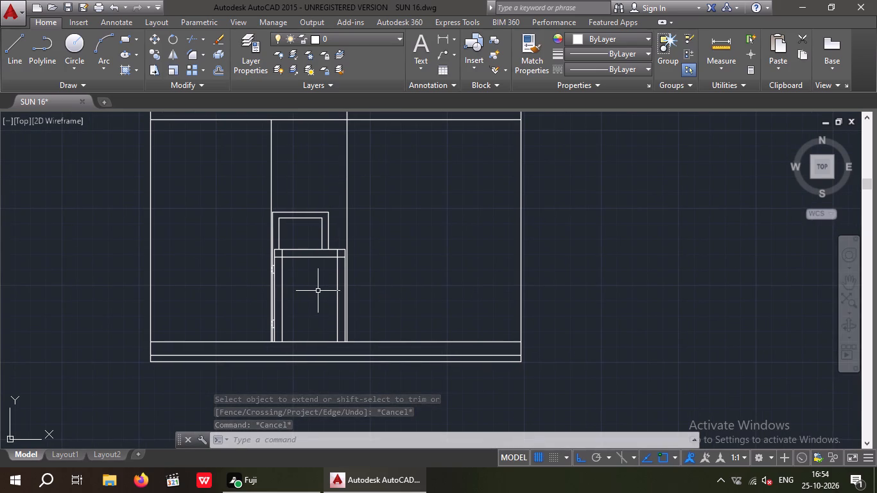
key(o)
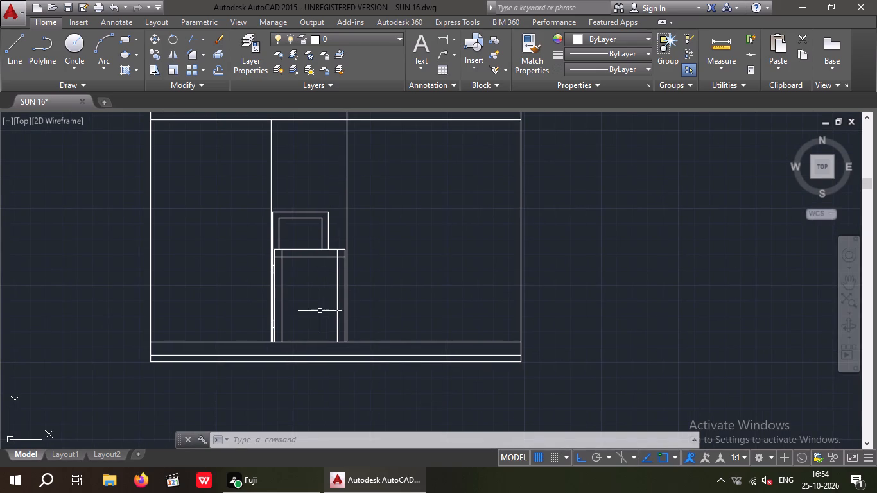
key(Return)
key(2)
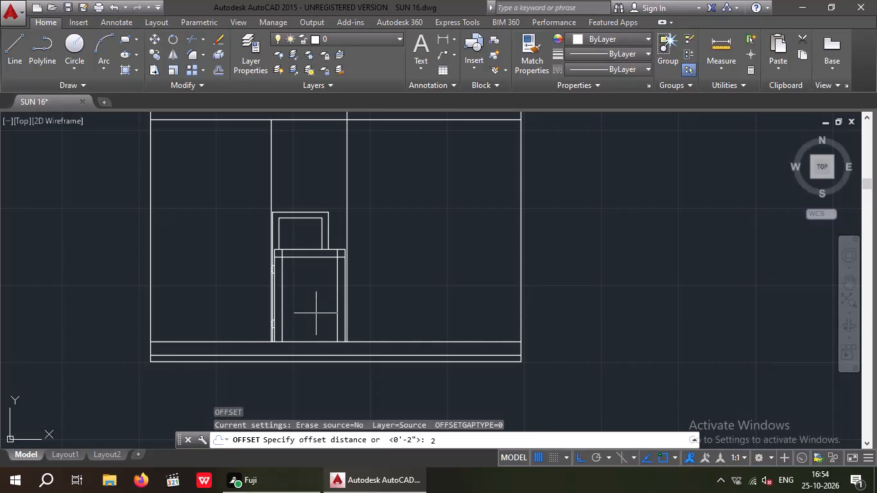
key(shift+quotedbl)
key(Return)
scroll(302, 343, up, 3)
click(304, 342)
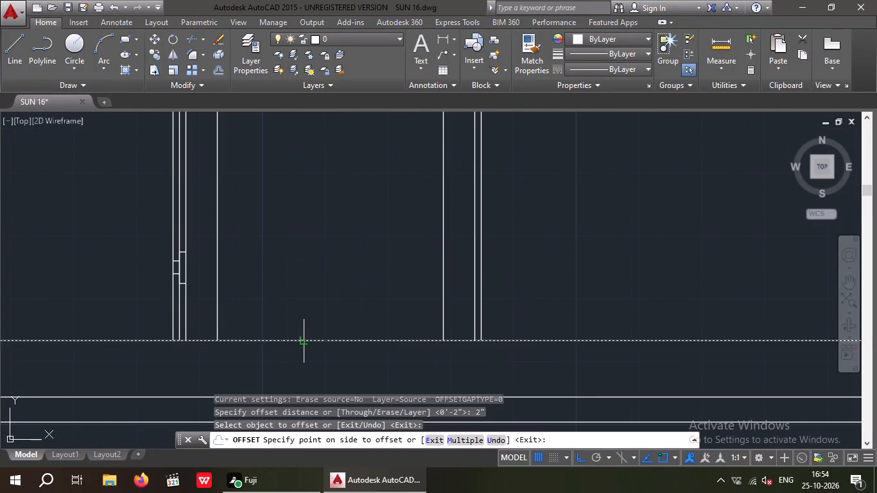
click(303, 330)
key(Escape)
key(Escape)
key(Escape)
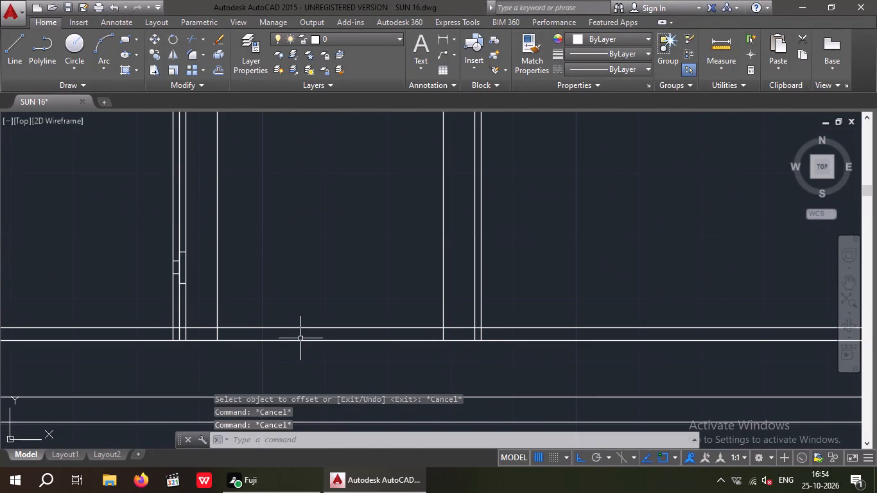
Trim the offset line back to the gate's west edge and the outer frame line on the east.
key(t)
key(r)
key(space)
key(space)
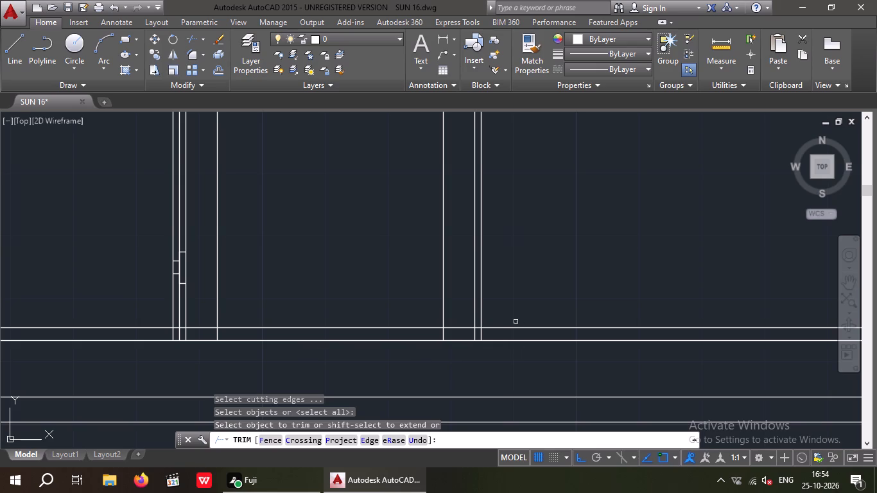
click(501, 329)
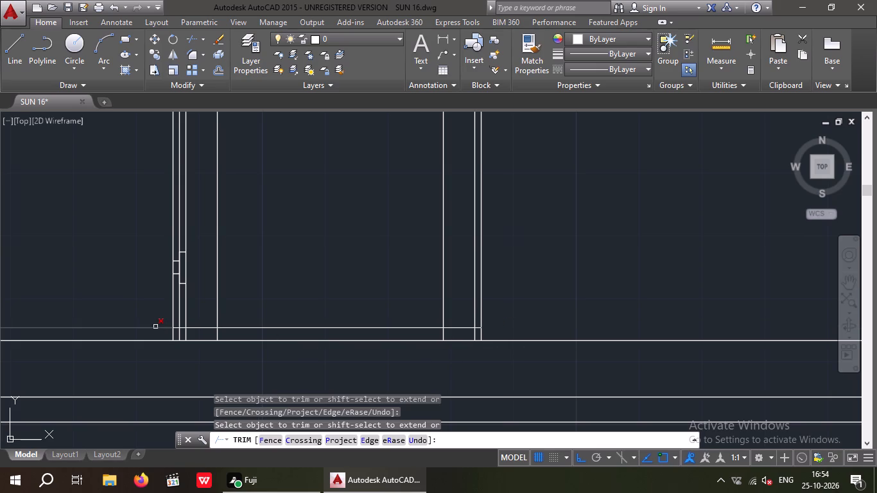
click(155, 327)
scroll(164, 327, up, 3)
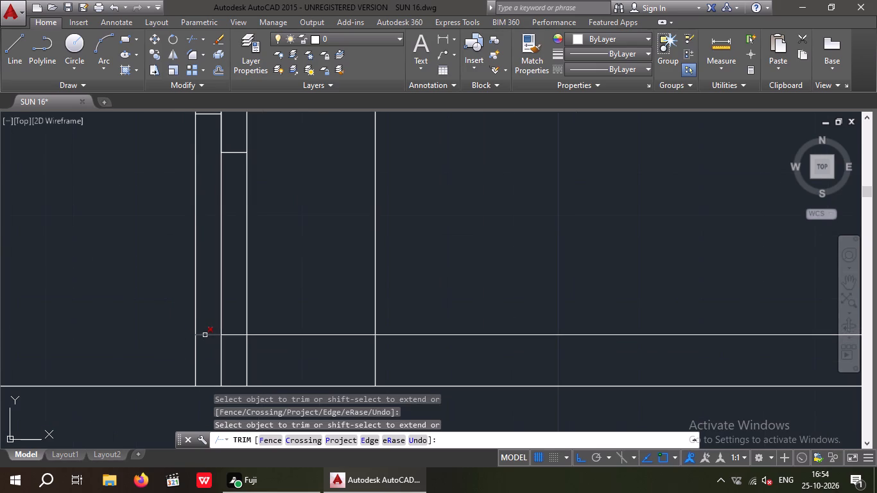
click(205, 335)
click(230, 334)
scroll(236, 324, down, 3)
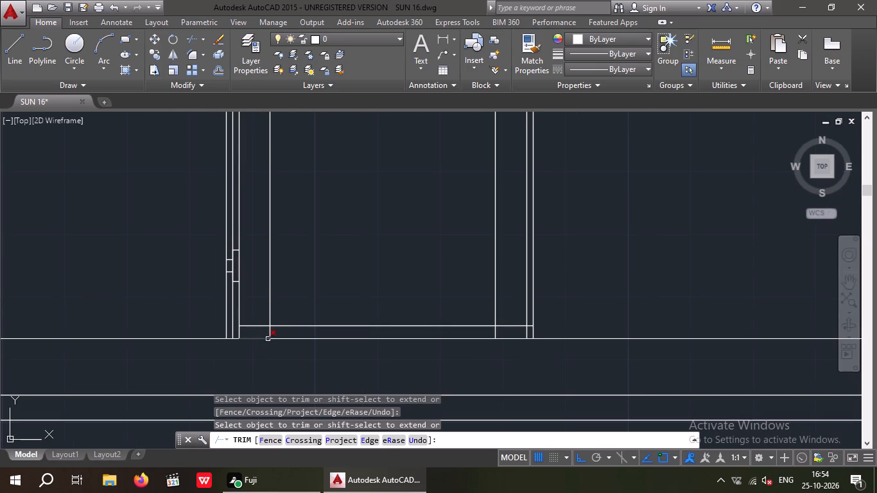
Trim the gate's inner stile lines and east edge below the new bottom line, plus its stub beyond the east edge.
click(270, 333)
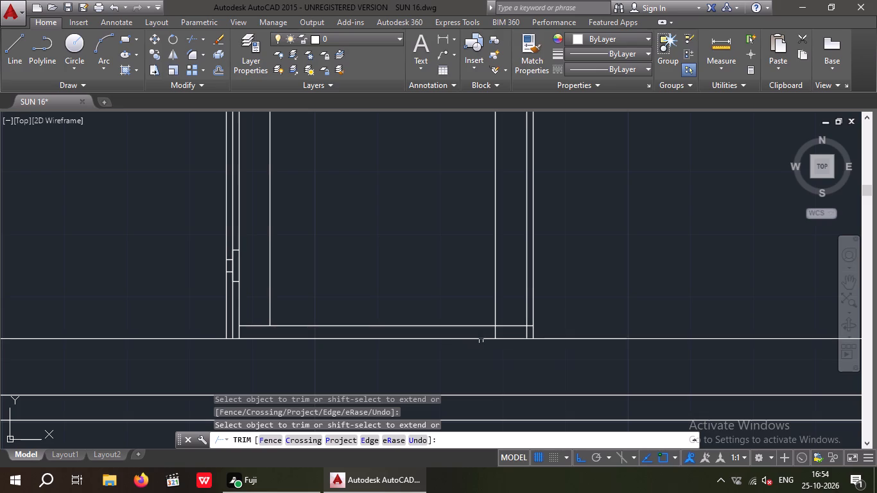
click(494, 333)
scroll(539, 331, up, 3)
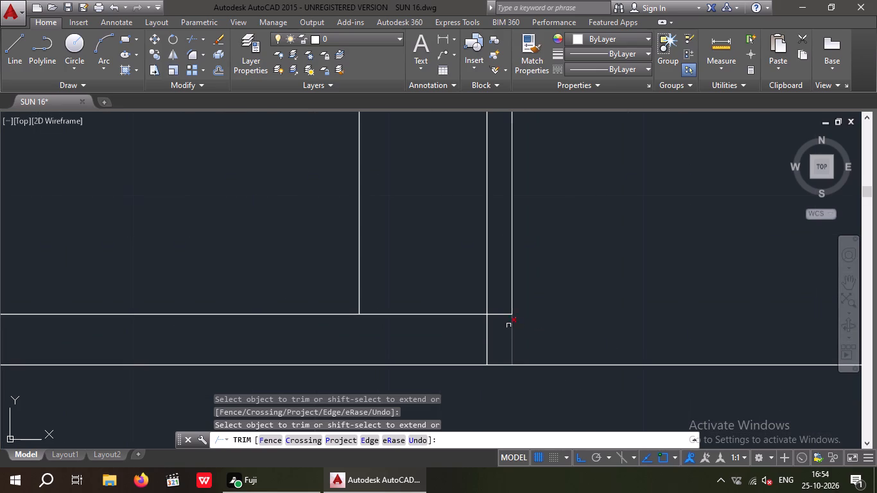
click(498, 315)
click(485, 333)
scroll(482, 334, down, 3)
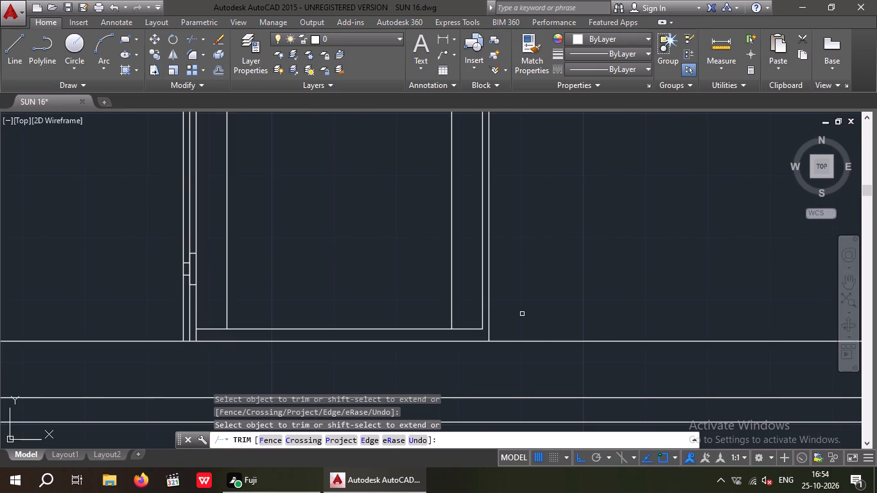
key(Escape)
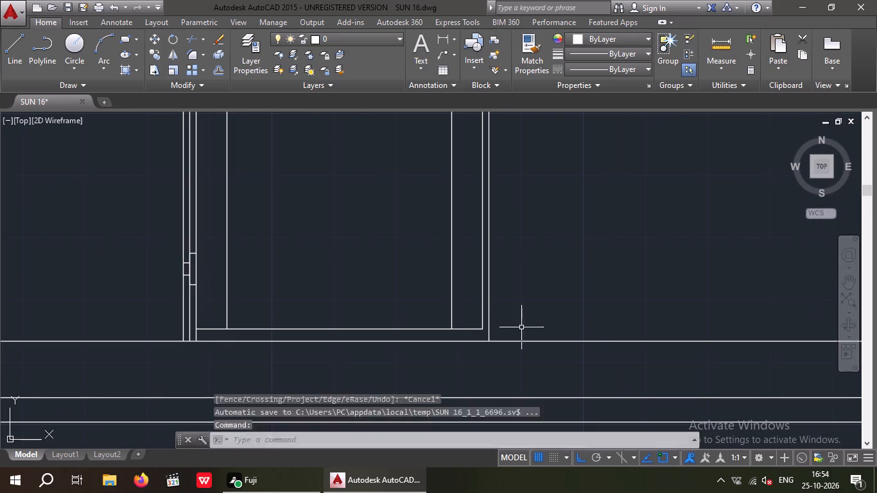
key(Escape)
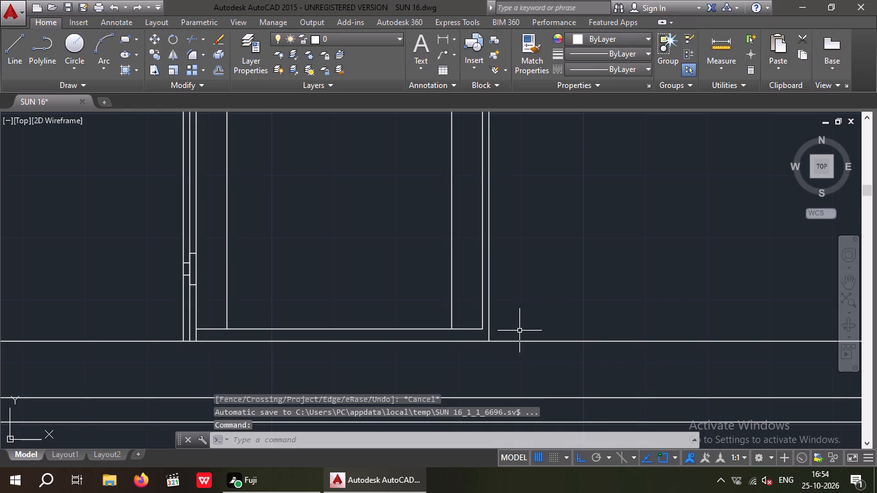
Offset the gate's bottom edge 5" upward for the bottom rail.
key(o)
key(Return)
key(5)
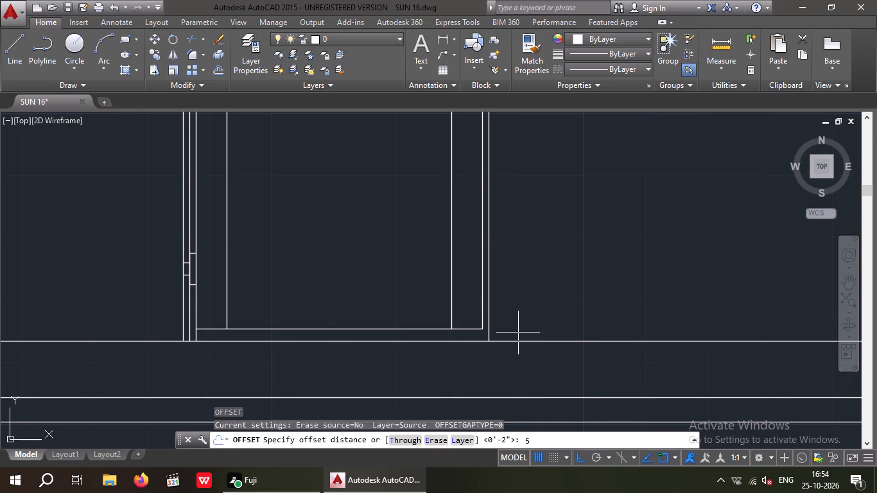
key(shift+quotedbl)
key(Return)
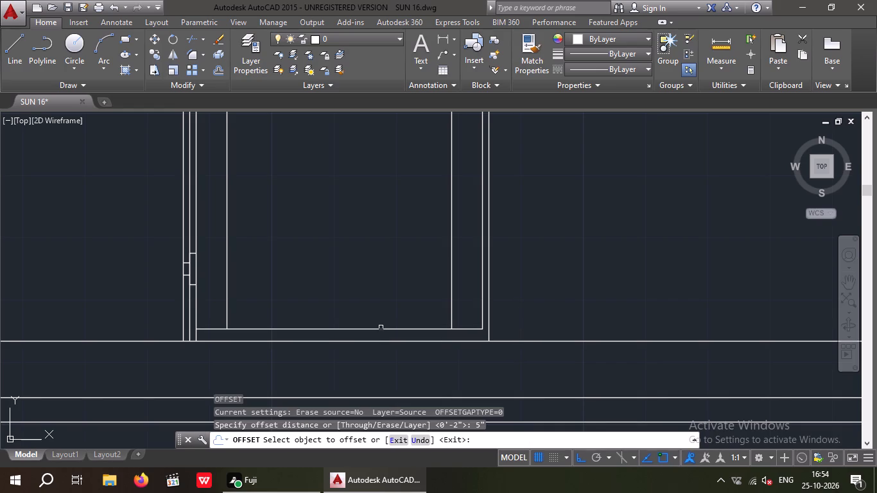
click(379, 330)
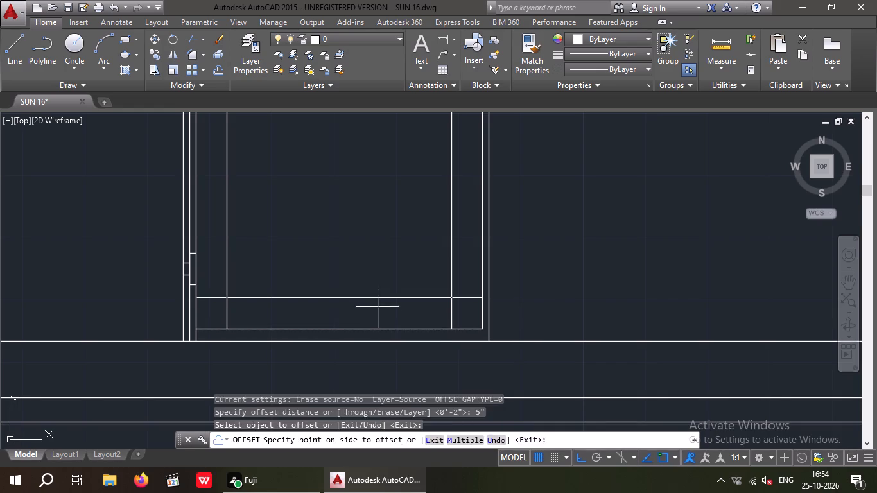
click(378, 306)
key(Escape)
key(Escape)
key(Escape)
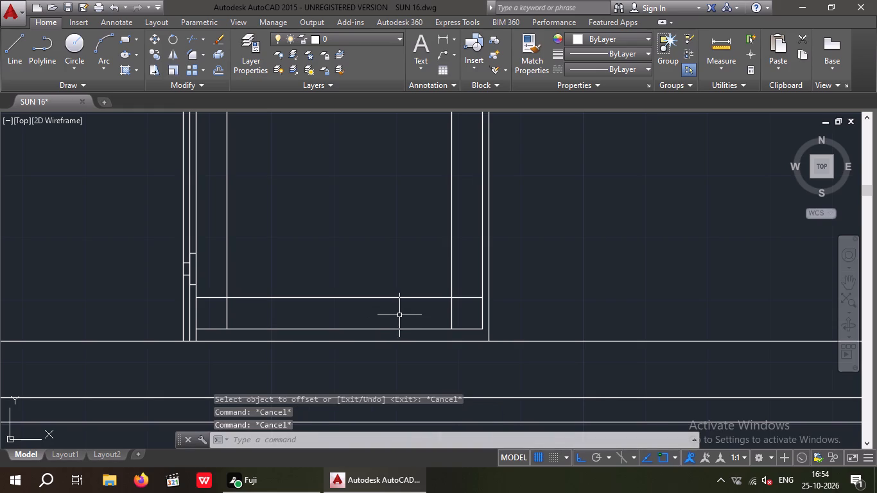
Trim the overlapping rail and stile lines at both lower corners of the gate's inner frame.
text(TR)
key(space)
key(space)
drag(465, 309, 464, 304)
click(462, 287)
drag(468, 302, 432, 321)
click(432, 321)
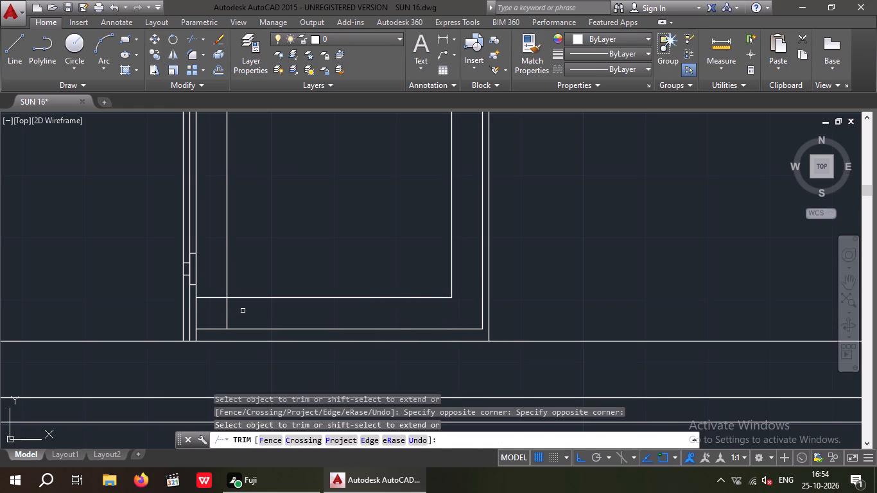
drag(243, 311, 211, 320)
click(211, 320)
click(216, 318)
click(214, 297)
Trim the overlapping rail and stile lines at both upper corners of the gate's inner frame.
scroll(214, 290, down, 3)
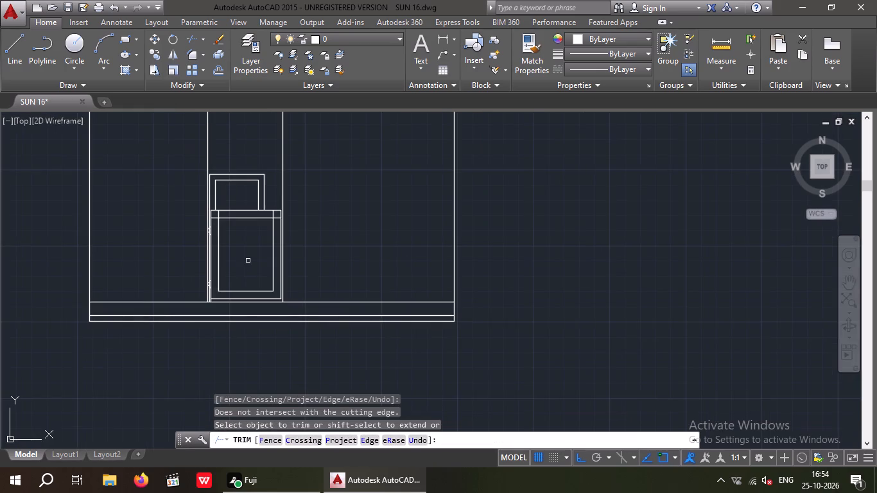
middle_drag(256, 275, 270, 320)
scroll(284, 259, up, 6)
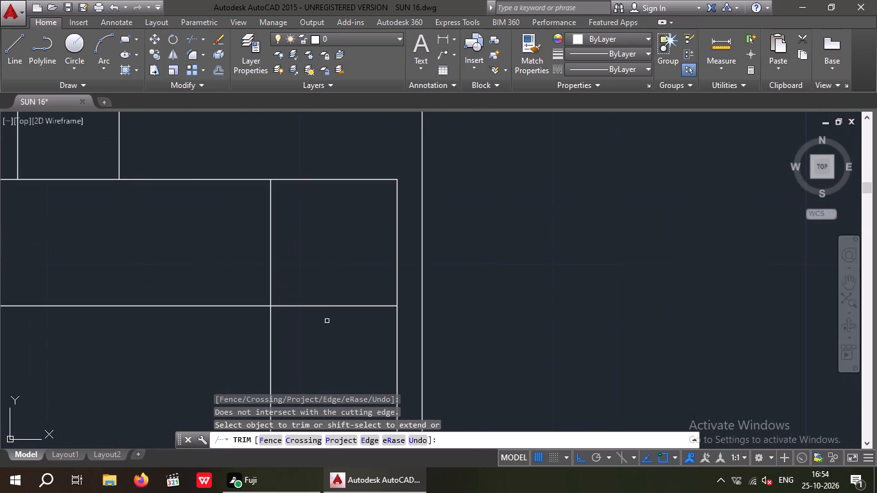
drag(326, 321, 315, 306)
click(315, 284)
drag(324, 263, 262, 274)
click(253, 274)
scroll(268, 264, down, 3)
middle_drag(216, 316, 329, 321)
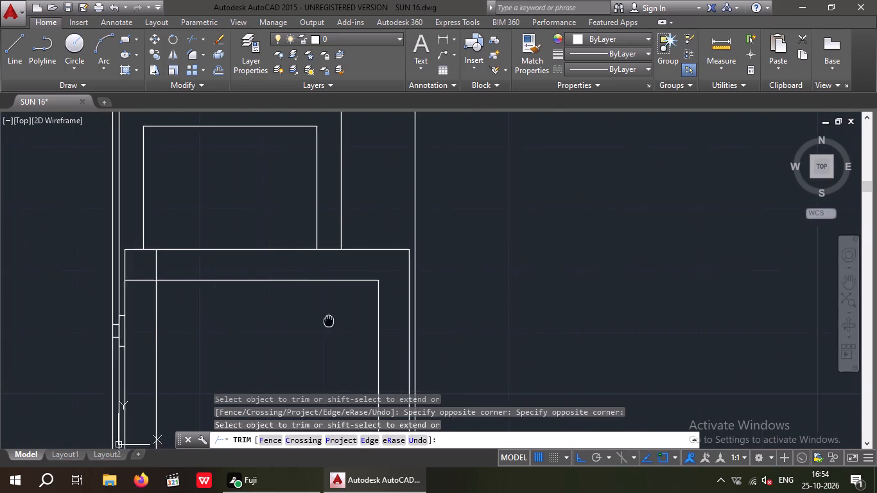
middle_drag(329, 321, 335, 322)
scroll(157, 263, up, 2)
drag(189, 258, 152, 283)
click(152, 282)
drag(148, 327, 144, 325)
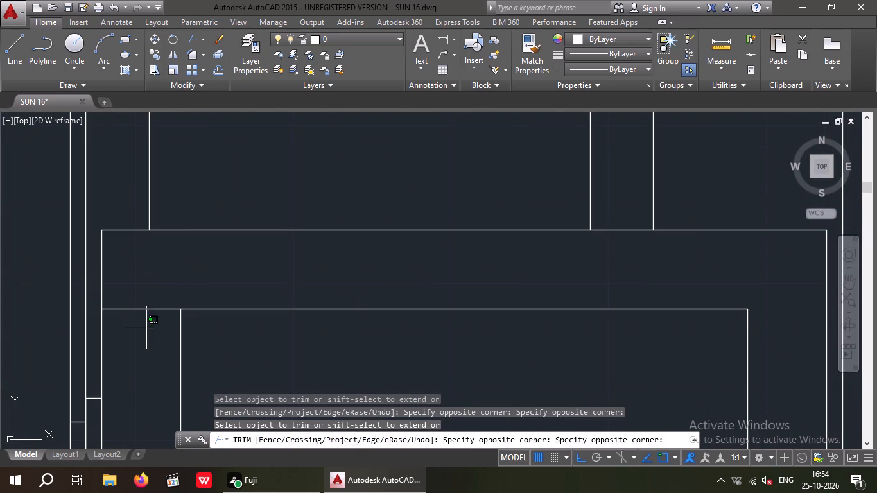
drag(144, 325, 127, 305)
click(124, 283)
scroll(147, 273, down, 3)
middle_drag(201, 333, 203, 285)
scroll(205, 284, down, 2)
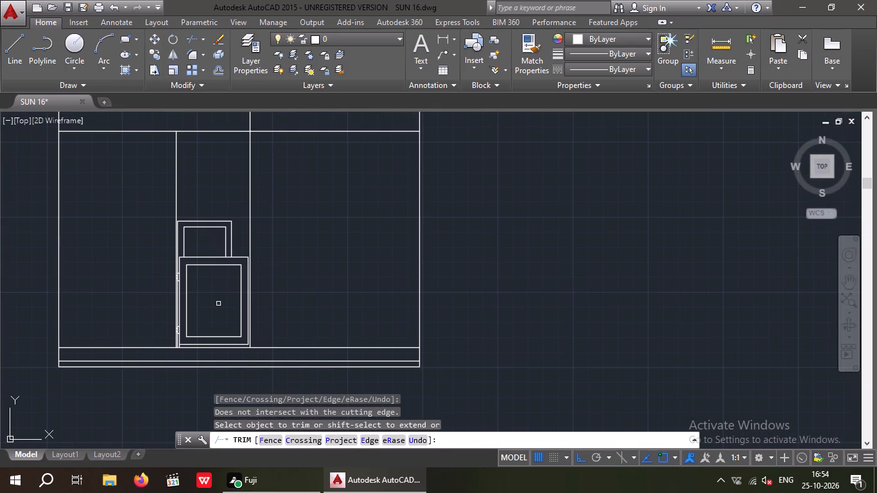
middle_drag(216, 304, 211, 327)
key(Escape)
key(Escape)
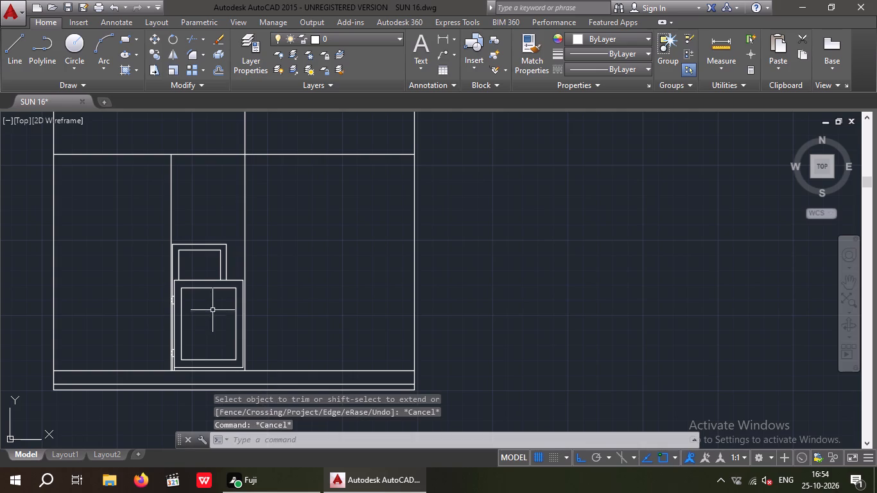
Draw a vertical centre line inside the gate's inner frame, from the top edge's midpoint to the bottom edge.
key(l)
key(space)
scroll(205, 291, up, 2)
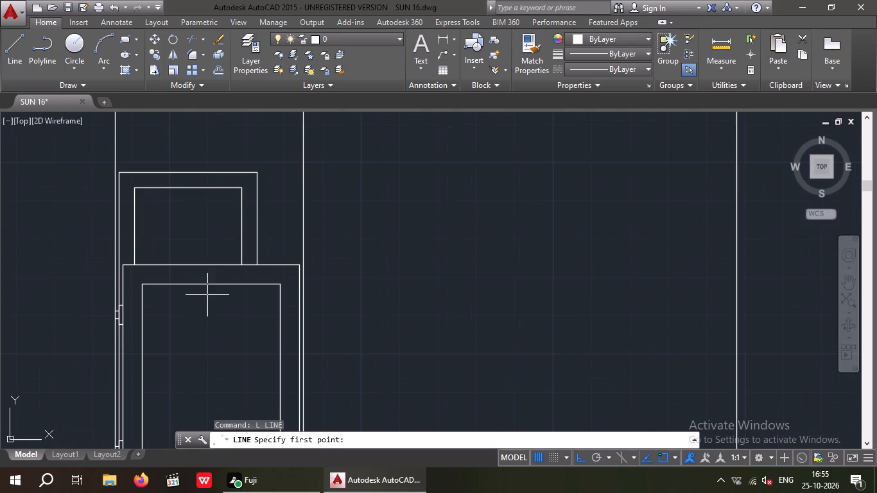
click(209, 286)
scroll(212, 290, down, 3)
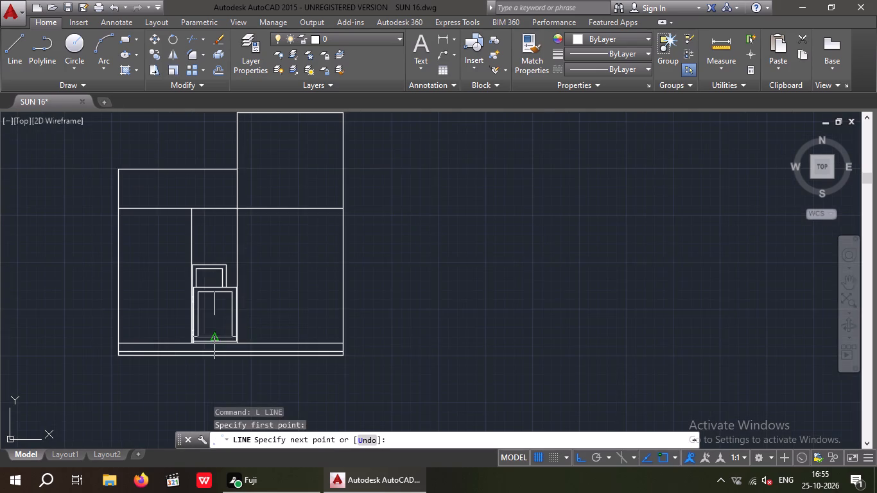
scroll(213, 328, up, 2)
click(215, 352)
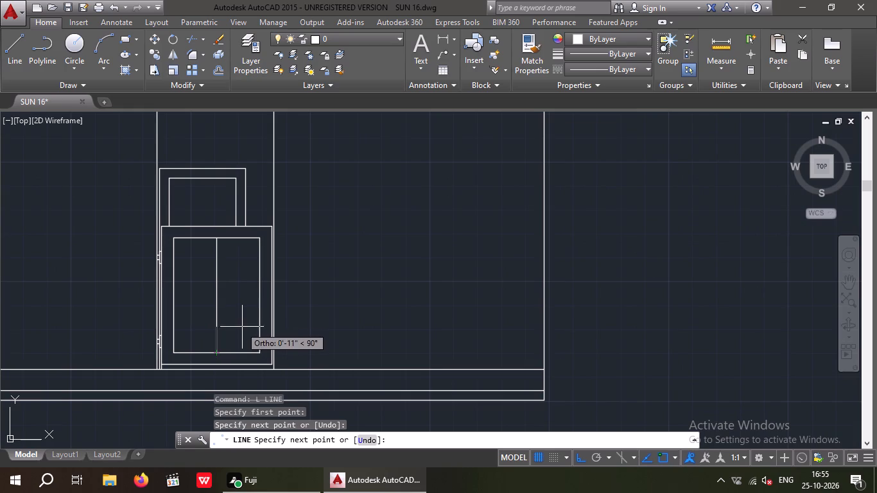
key(Escape)
key(Escape)
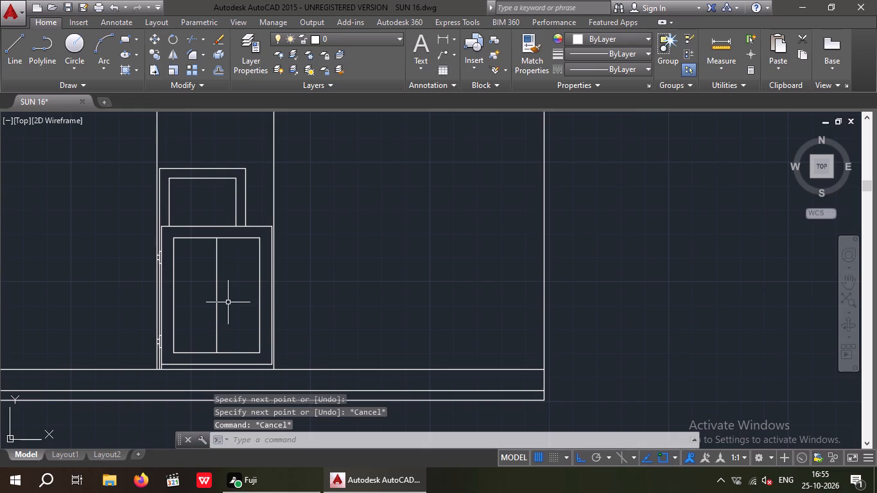
Draw a circle of about 2" radius on the gate's east stile, above mid-height, for the knob.
click(76, 48)
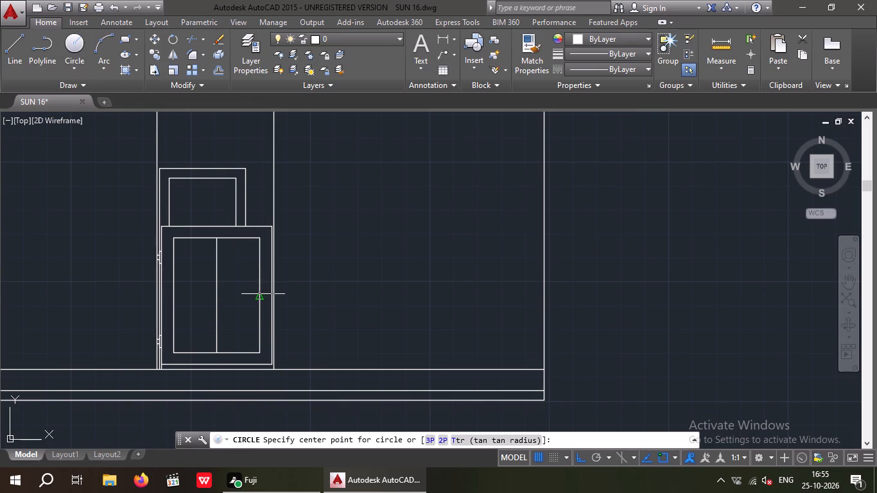
scroll(259, 297, up, 3)
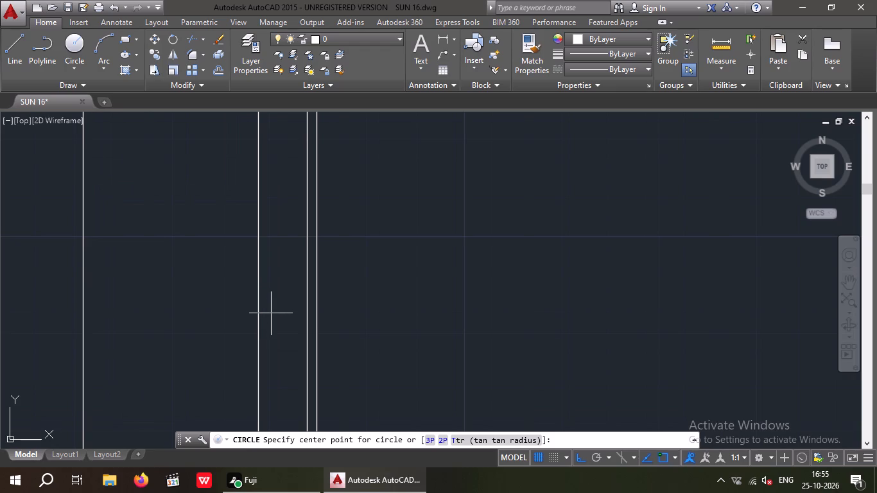
scroll(266, 297, down, 2)
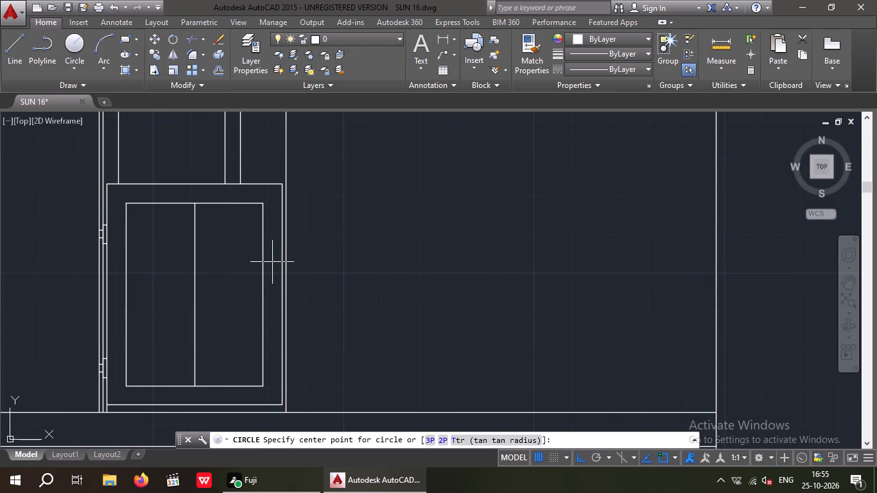
scroll(272, 264, up, 3)
click(272, 264)
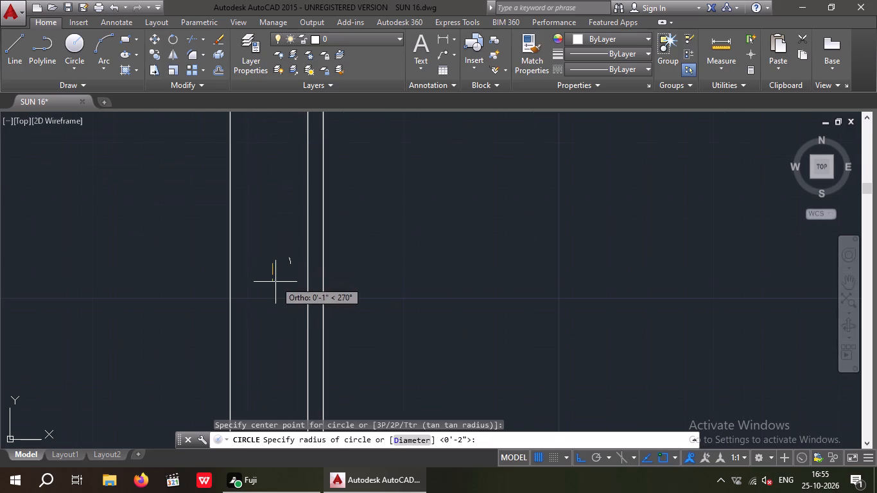
scroll(273, 298, up, 2)
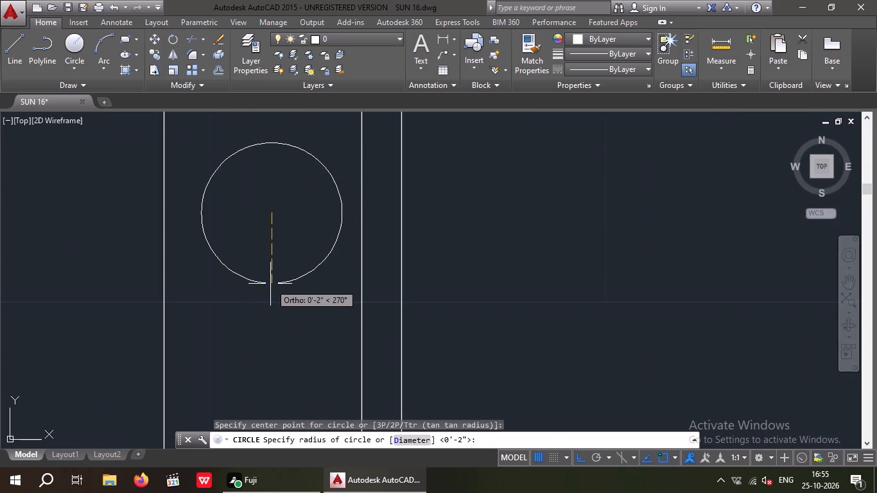
click(270, 284)
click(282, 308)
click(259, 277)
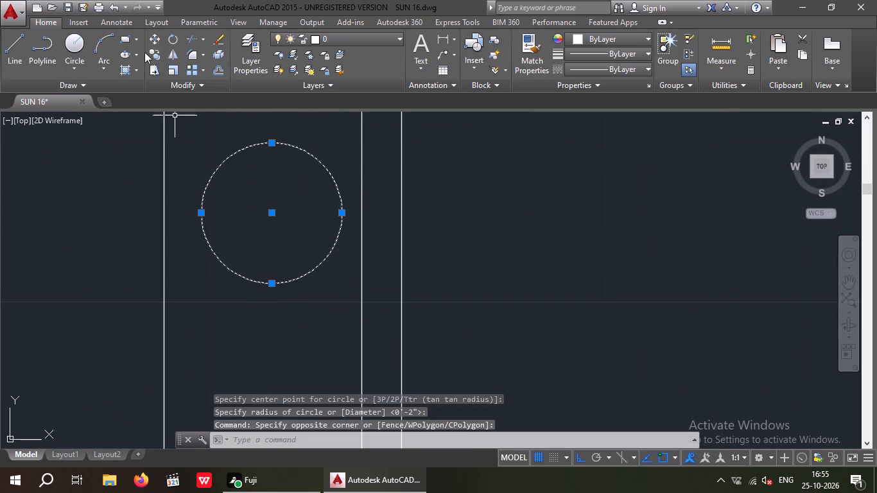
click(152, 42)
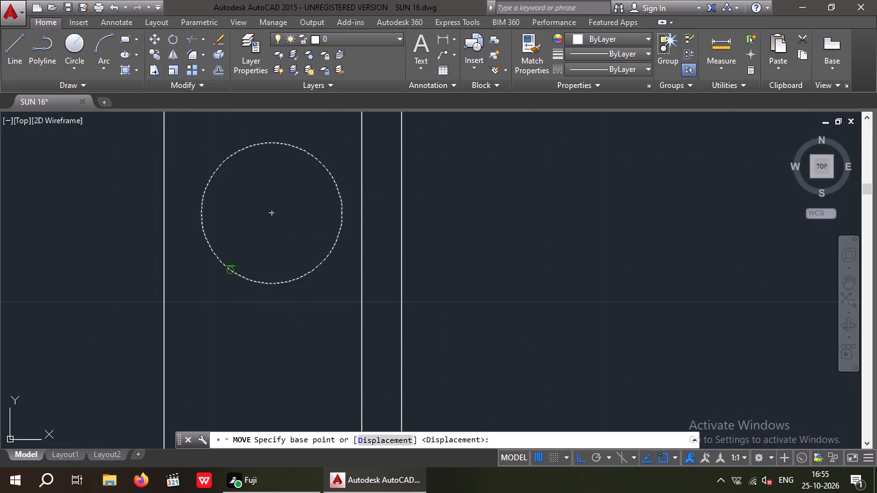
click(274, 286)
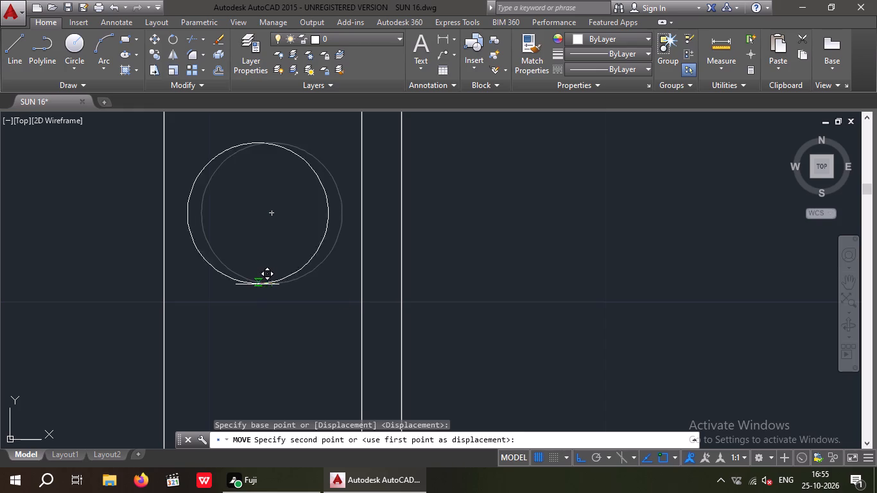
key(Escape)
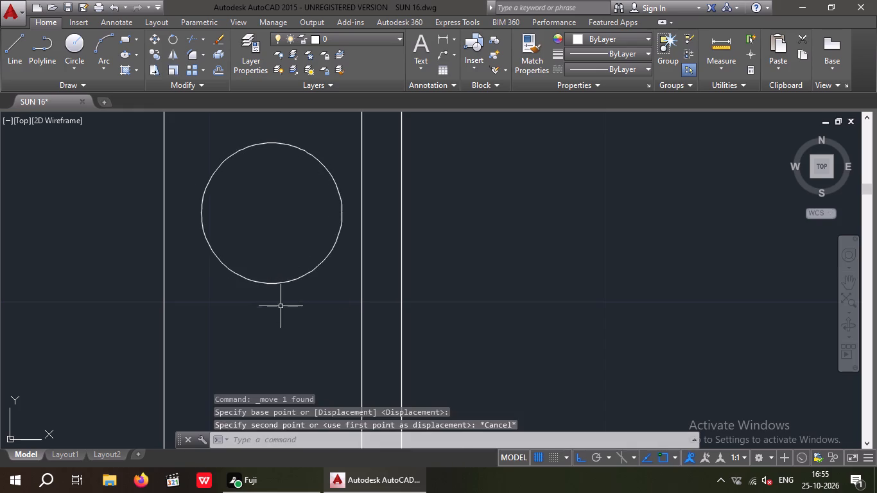
Move the knob circle slightly west, horizontally from its centre, to centre it across the east stile.
drag(281, 306, 265, 284)
drag(262, 275, 252, 275)
click(155, 38)
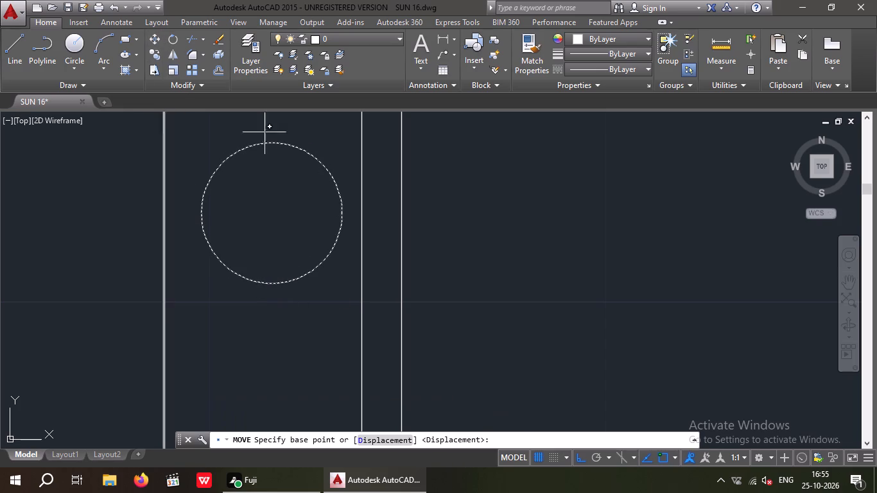
click(273, 211)
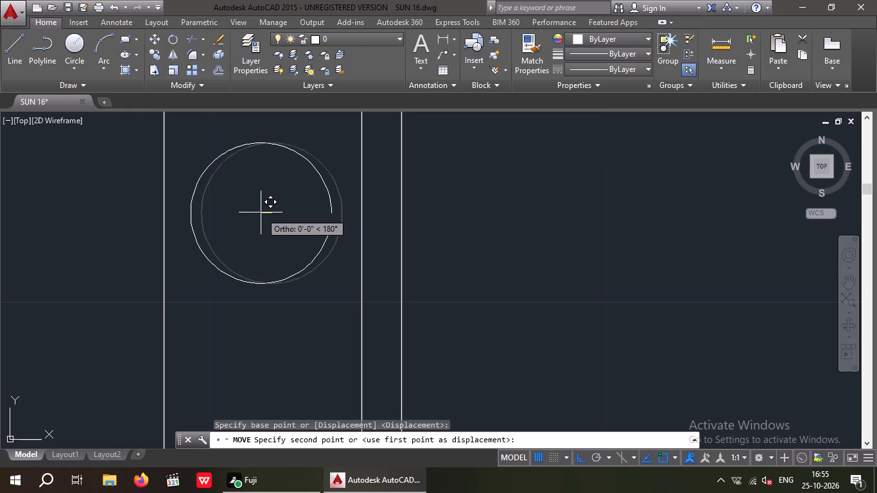
click(261, 212)
Offset the knob circle 1" inward.
key(o)
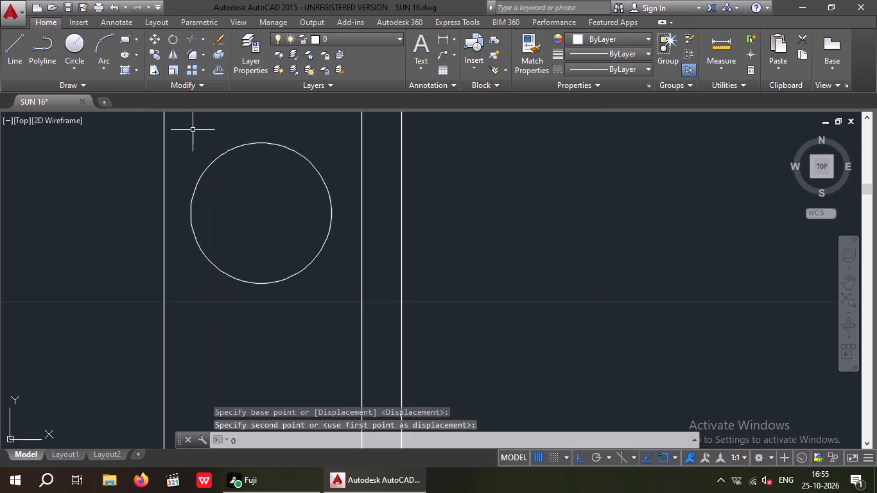
key(Return)
key(1)
key(shift+quotedbl)
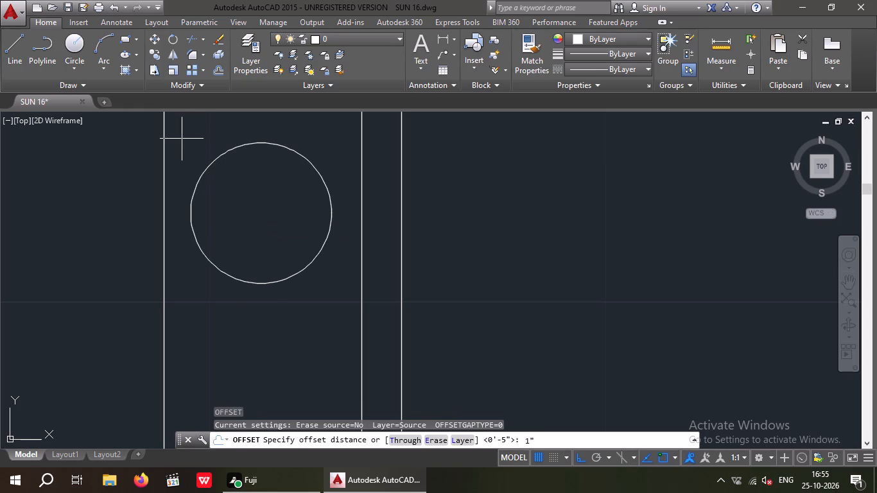
key(Return)
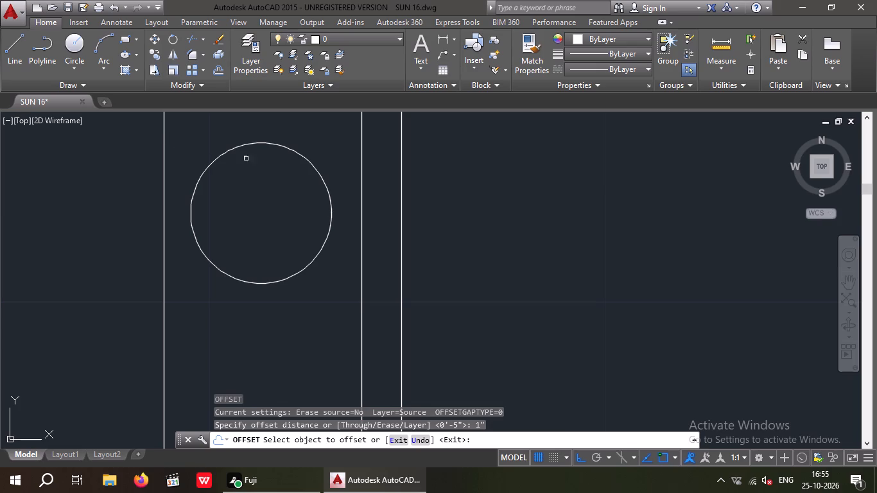
drag(241, 146, 243, 154)
click(251, 169)
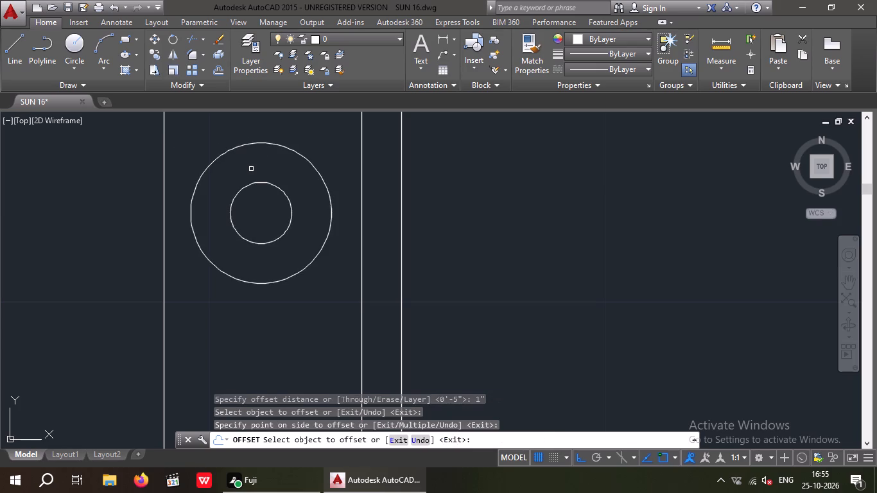
scroll(257, 176, down, 3)
middle_drag(291, 261, 352, 300)
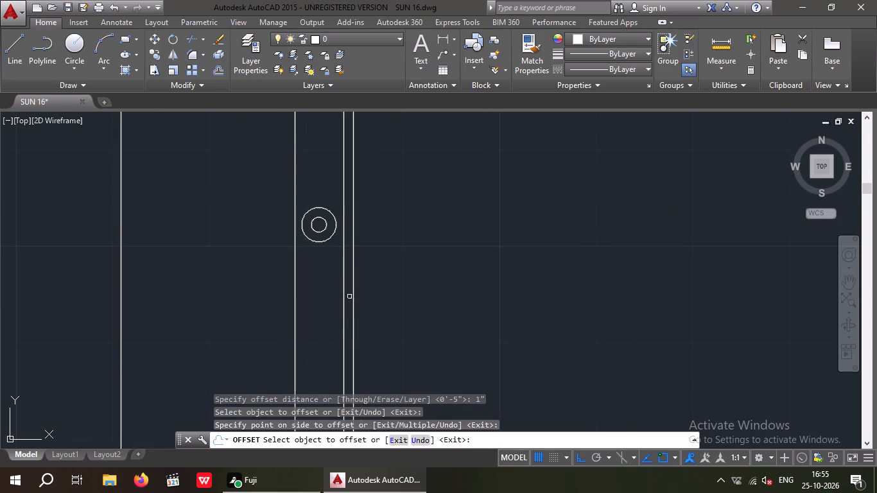
key(Escape)
Draw a tall, narrow rectangular panel inside the west half of the gate's inner frame, clear of the surrounding lines.
scroll(313, 293, down, 3)
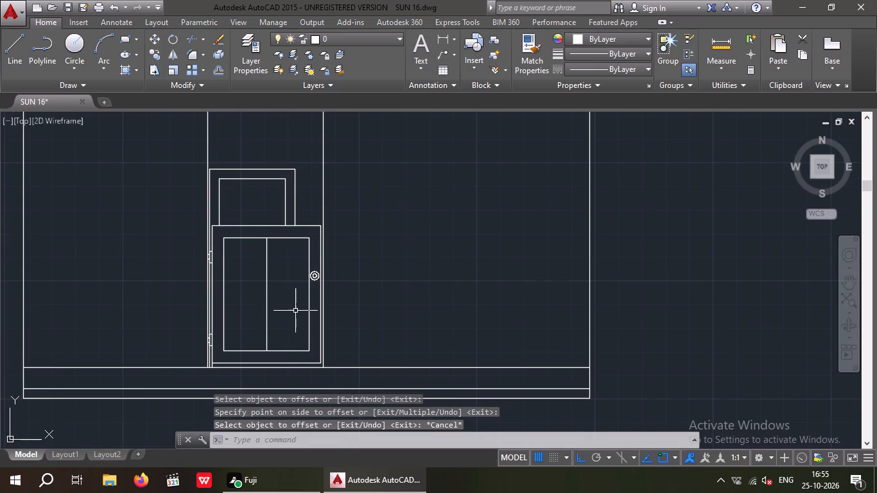
click(125, 37)
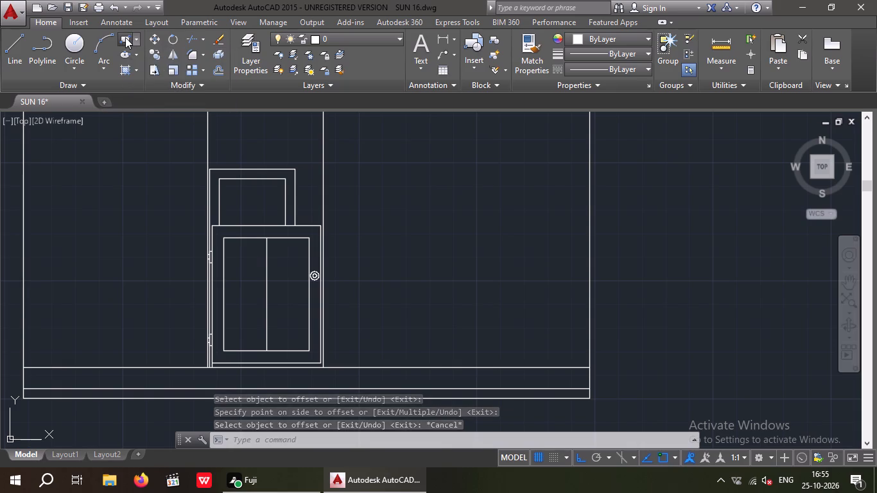
scroll(238, 259, up, 2)
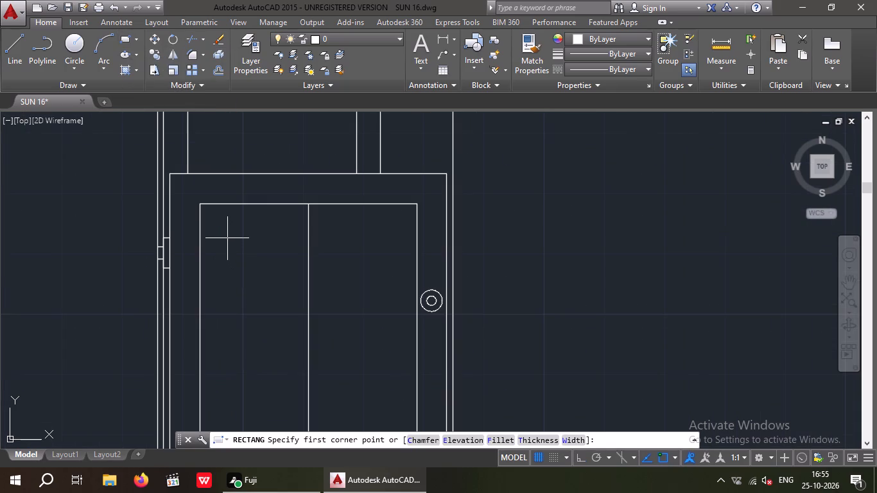
drag(227, 238, 231, 248)
middle_drag(269, 361, 270, 306)
scroll(274, 317, down, 2)
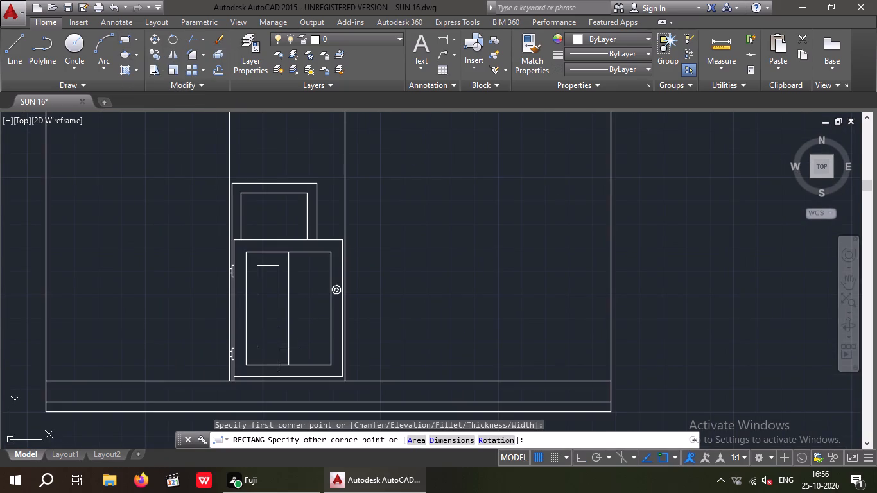
scroll(276, 349, up, 1)
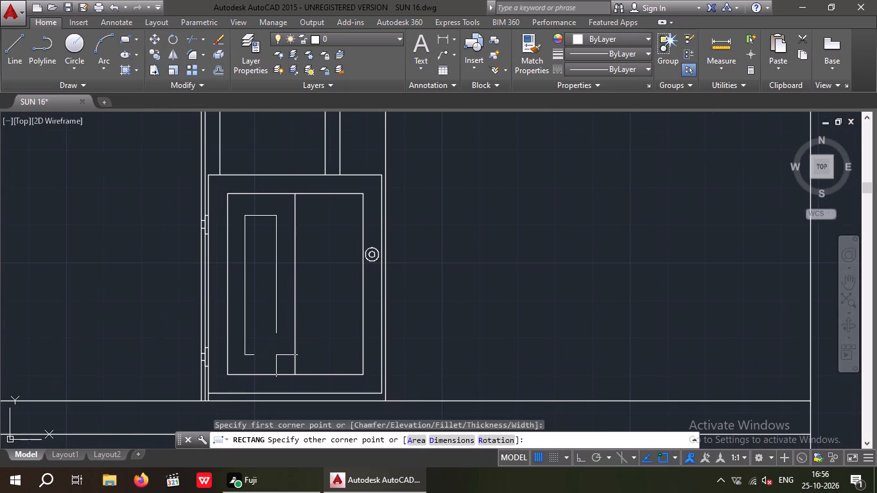
click(276, 355)
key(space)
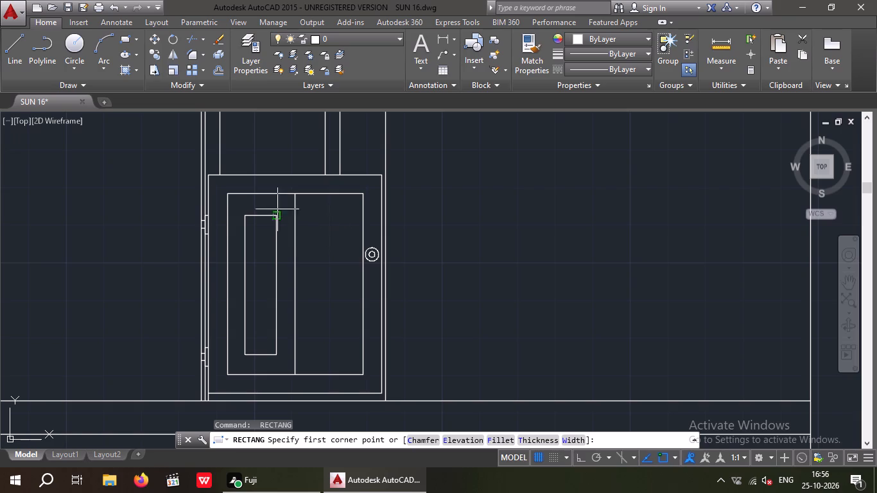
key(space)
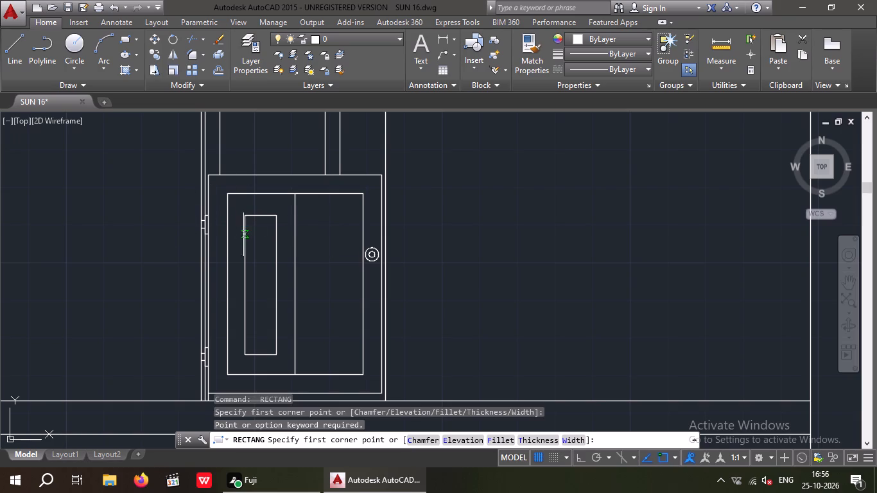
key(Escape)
Copy the narrow panel rectangle about 1'-6" horizontally east into the east half of the gate's inner frame.
drag(270, 362, 254, 352)
click(244, 334)
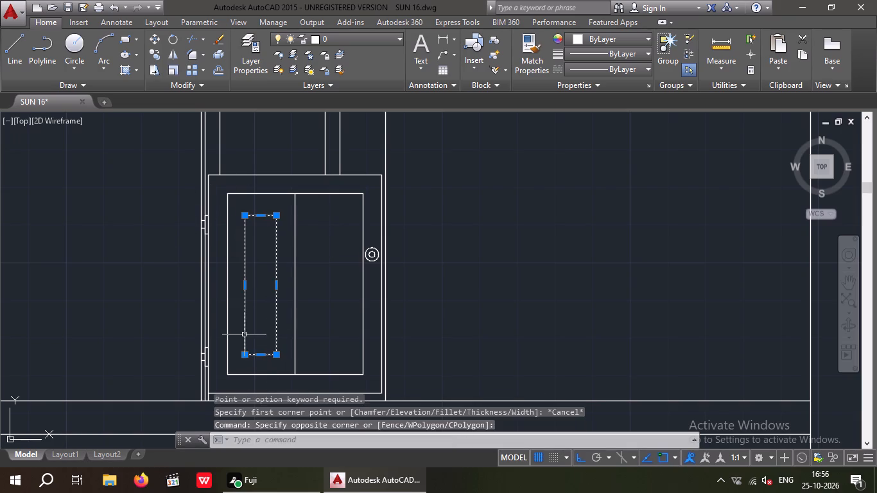
click(155, 56)
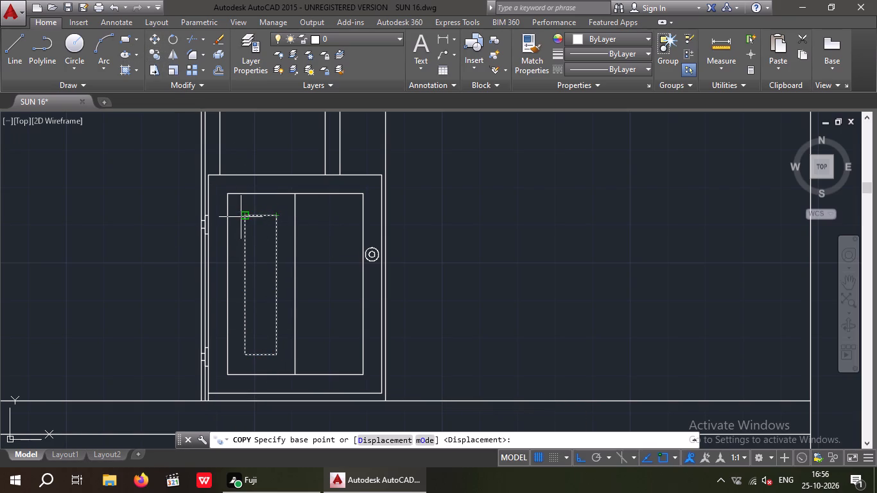
click(259, 214)
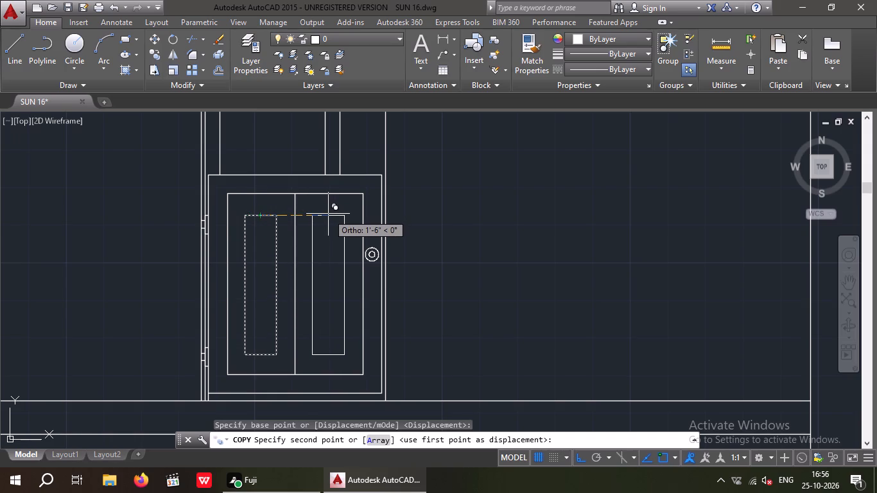
click(328, 214)
key(Escape)
Offset the inner frame's vertical centre line 2" to both its east and west sides.
scroll(294, 233, down, 1)
middle_drag(309, 250, 307, 295)
scroll(322, 272, down, 2)
scroll(312, 269, up, 3)
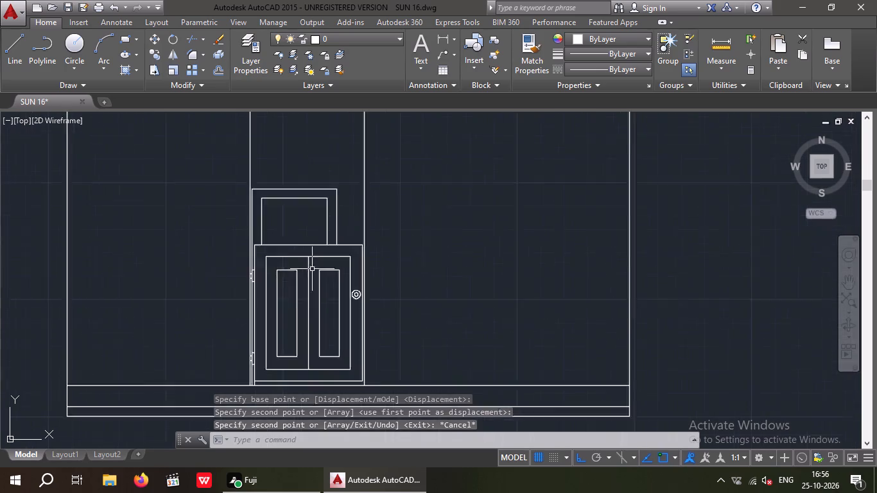
scroll(308, 267, up, 1)
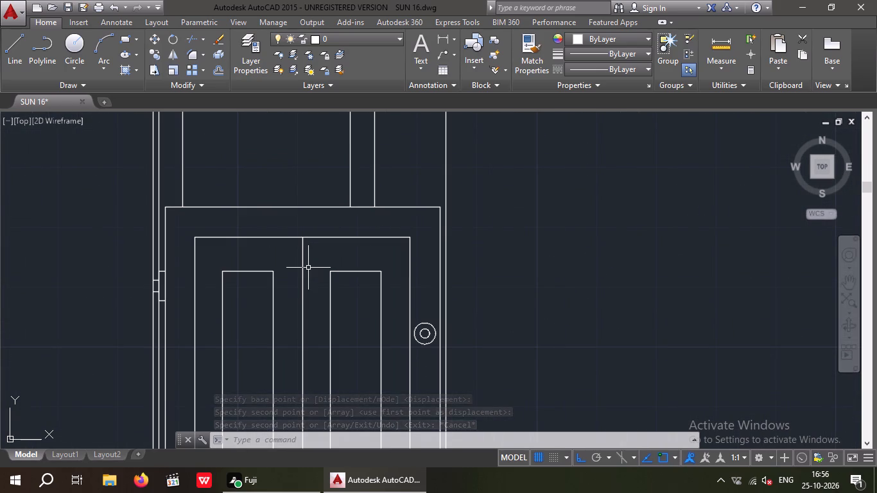
key(o)
key(Return)
key(2)
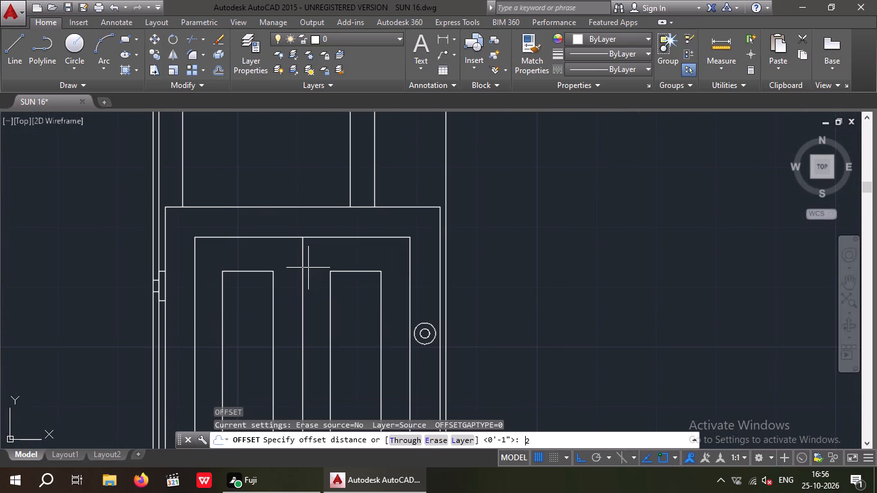
key(shift+quotedbl)
key(Return)
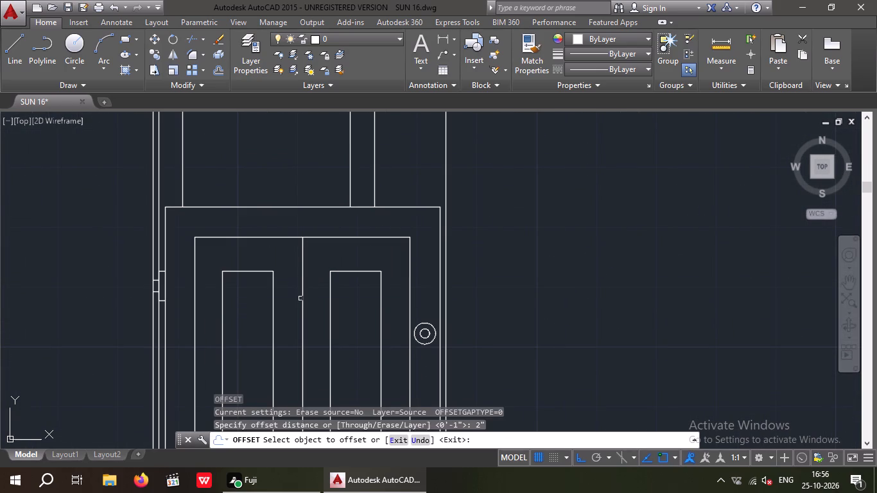
drag(301, 298, 308, 299)
click(317, 298)
drag(302, 302, 293, 307)
click(292, 309)
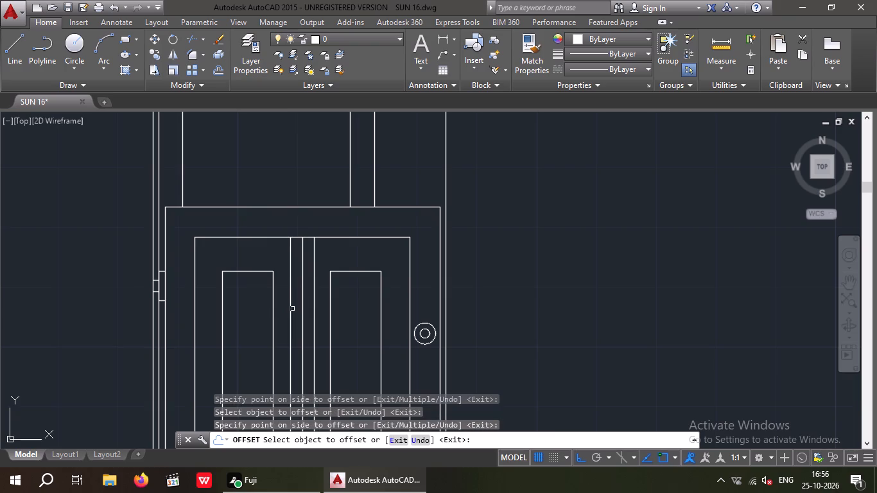
key(Escape)
key(Escape)
Delete the original vertical centre line between the two offset lines of the gate's inner frame.
scroll(303, 291, up, 2)
drag(308, 284, 299, 297)
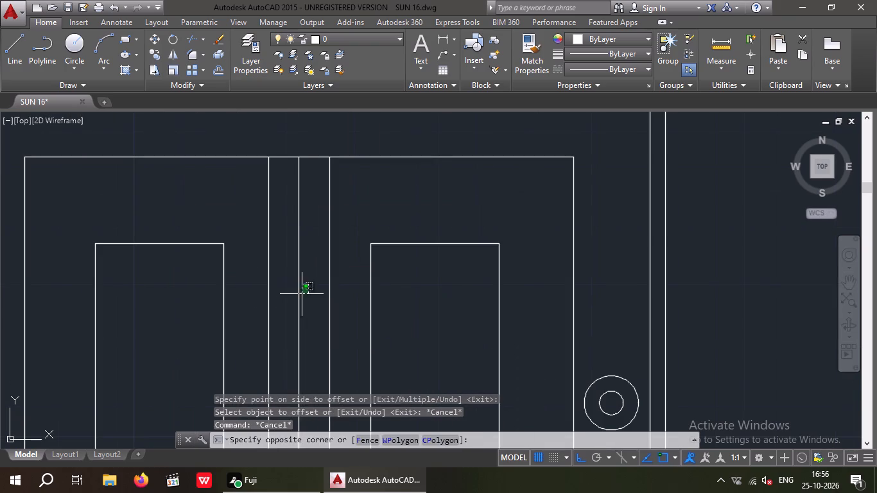
drag(299, 297, 278, 310)
click(278, 310)
key(Delete)
Trim the inner frame's bottom and top edges between the two middle lines to form two separate frames.
scroll(287, 299, down, 4)
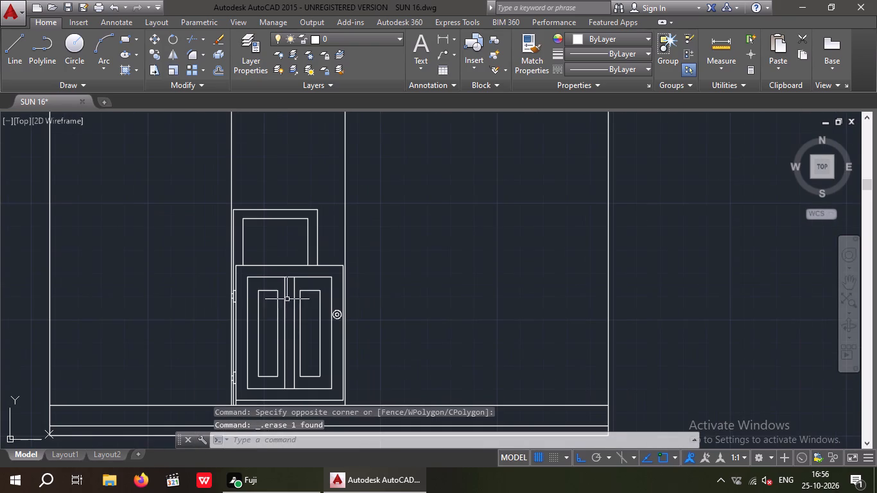
key(Escape)
key(Escape)
key(t)
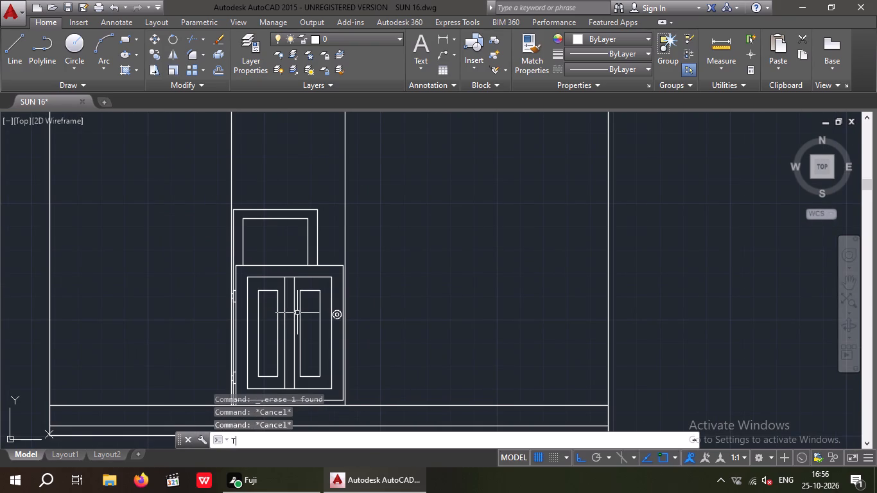
key(r)
key(space)
key(space)
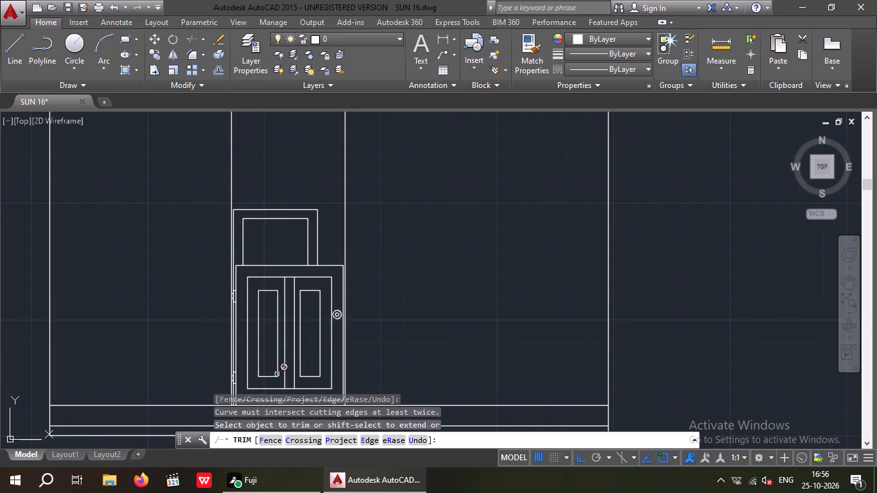
middle_drag(277, 373, 281, 313)
scroll(295, 345, up, 2)
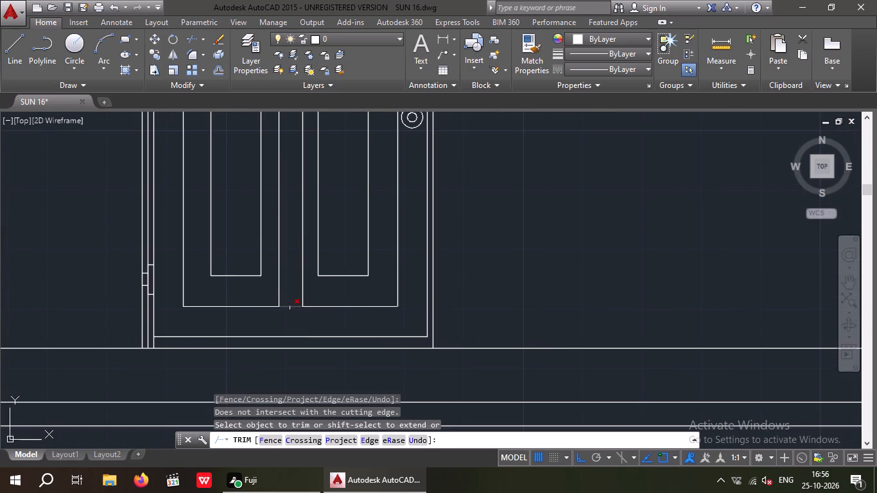
click(292, 308)
scroll(292, 306, down, 3)
scroll(293, 231, up, 2)
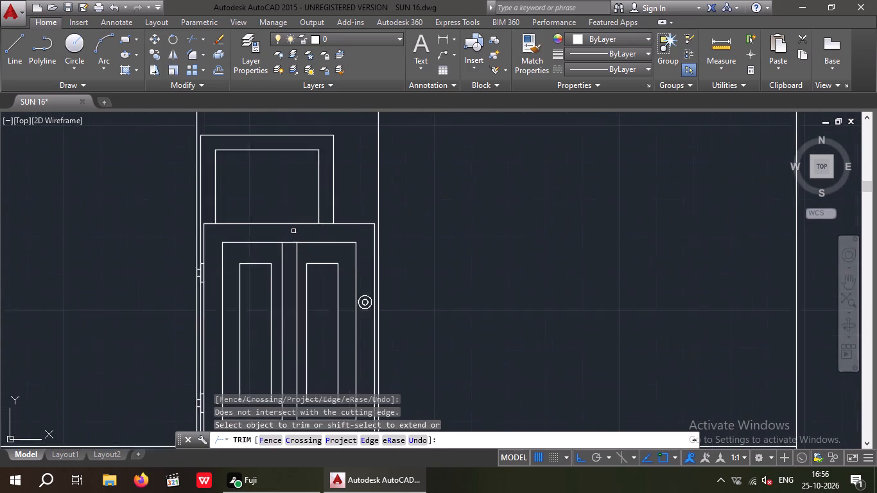
scroll(293, 231, up, 1)
click(287, 250)
scroll(287, 239, down, 2)
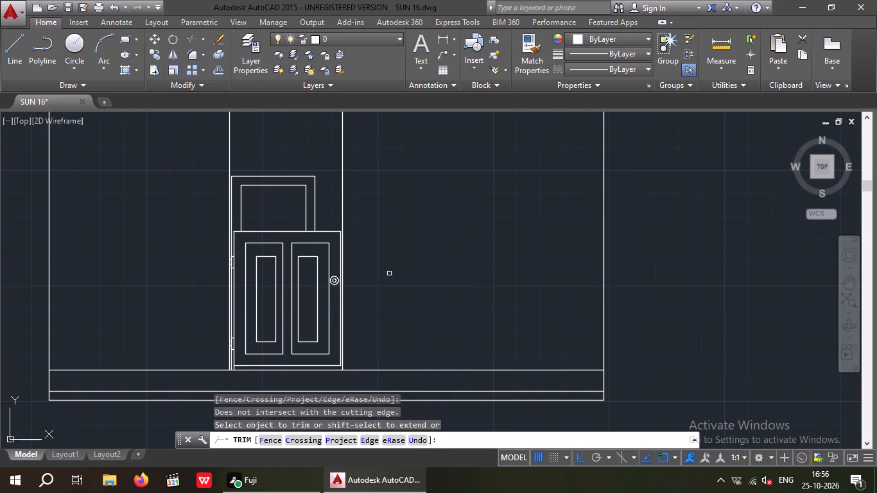
key(Escape)
key(Escape)
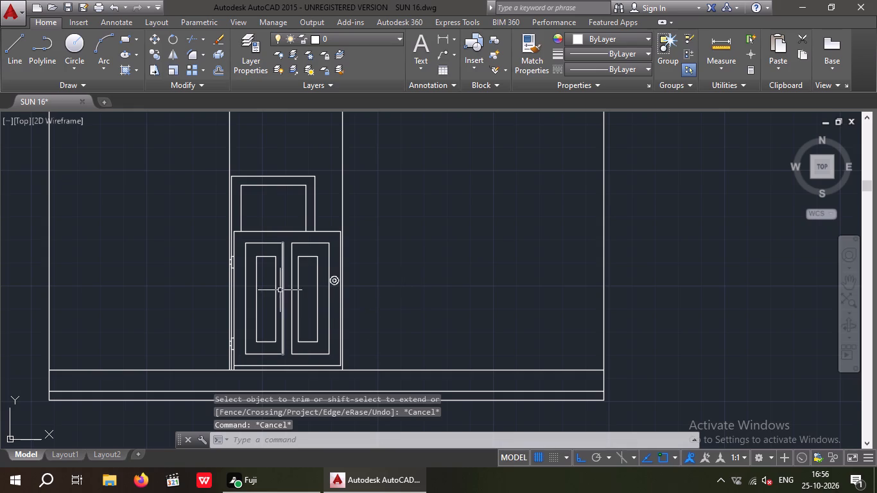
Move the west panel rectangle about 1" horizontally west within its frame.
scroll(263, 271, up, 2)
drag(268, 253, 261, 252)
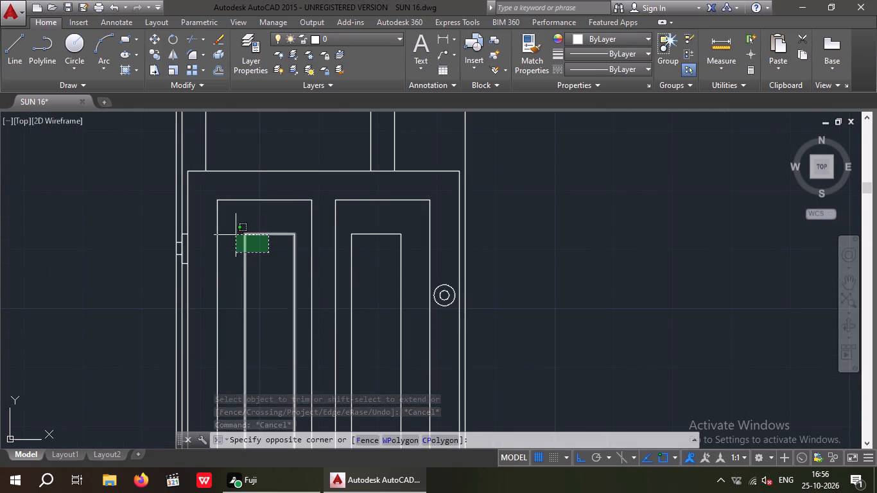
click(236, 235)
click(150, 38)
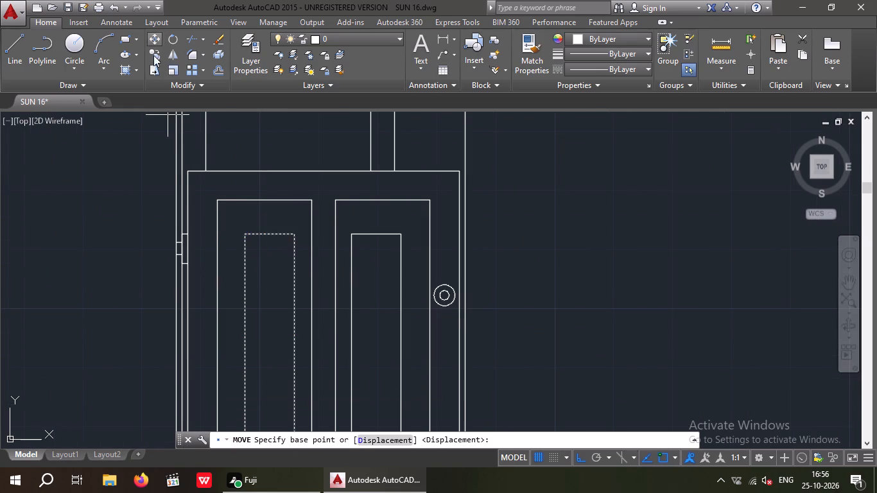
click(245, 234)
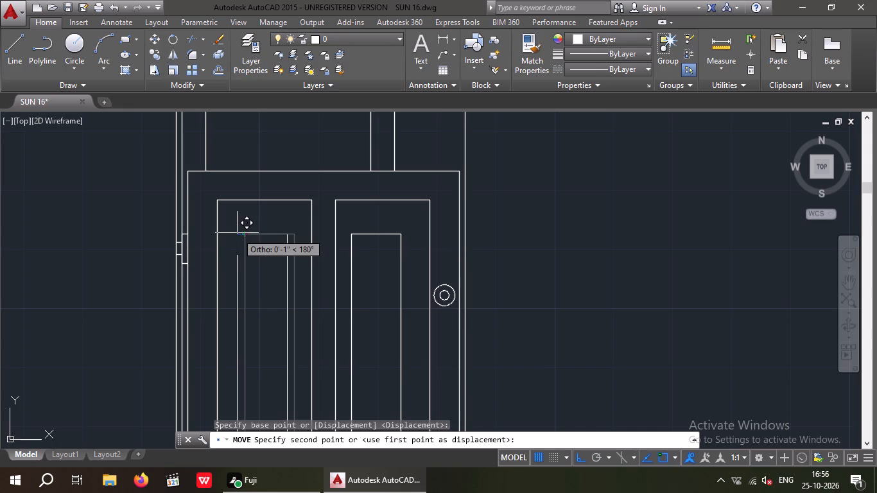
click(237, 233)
Move the west panel rectangle horizontally out of its frame into the clear space west of the gate.
drag(261, 254, 256, 243)
click(253, 227)
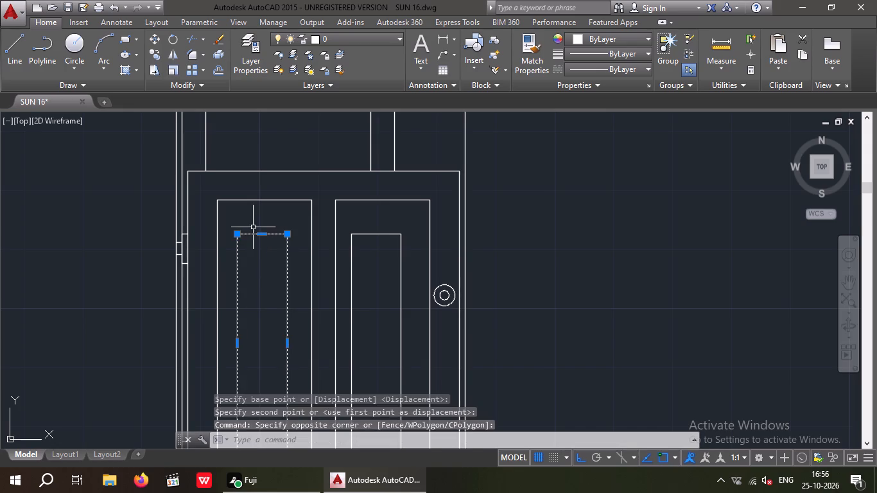
click(153, 39)
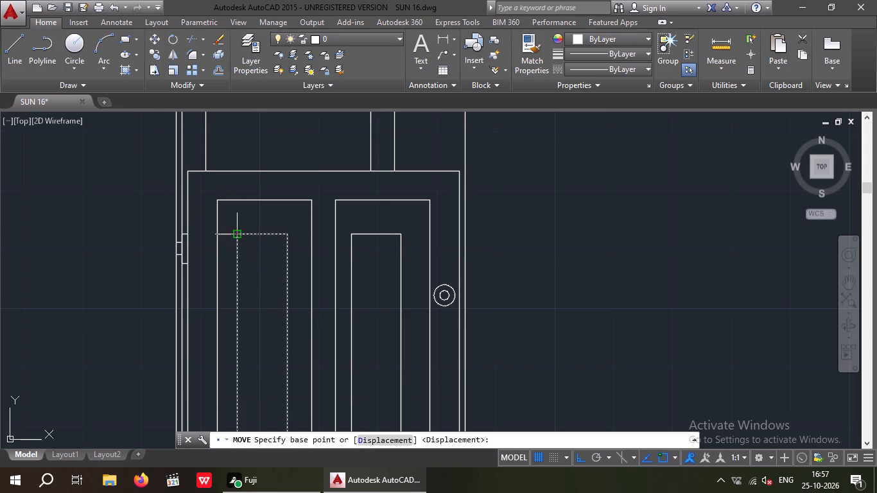
drag(238, 236, 229, 241)
click(58, 256)
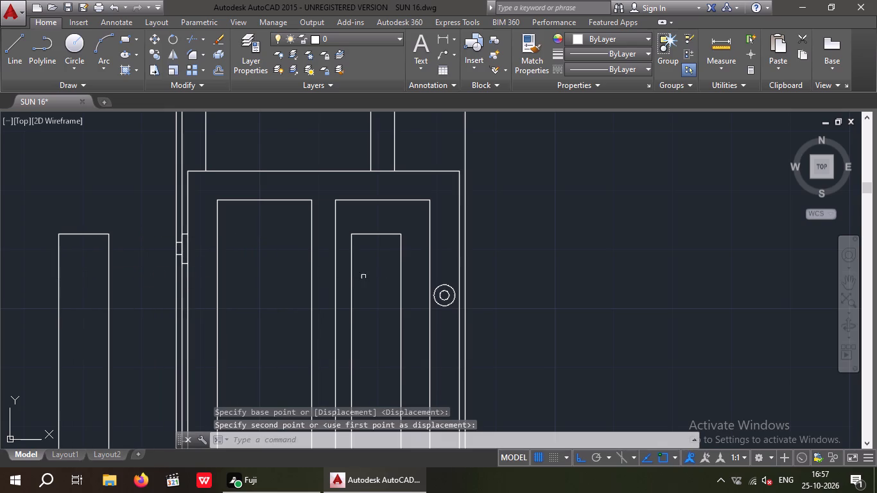
Move the east panel rectangle about 3'-1" horizontally east, into the clear space beyond the gate.
click(376, 266)
click(363, 234)
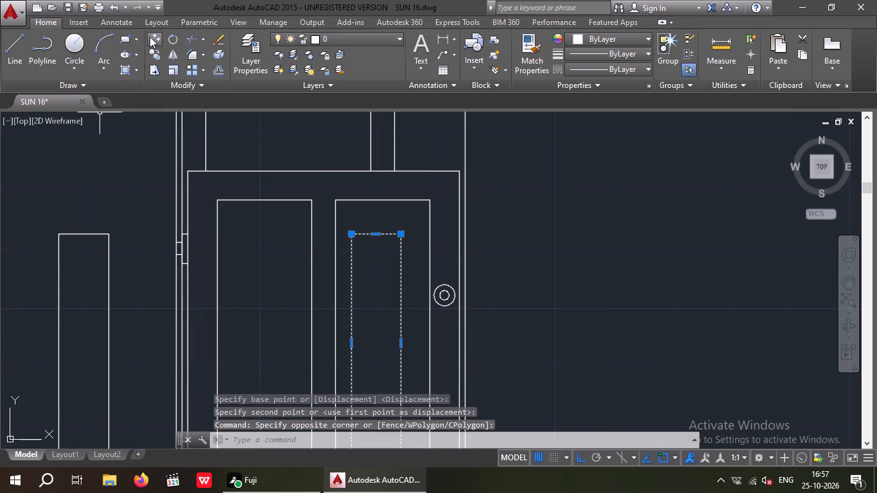
click(150, 37)
drag(401, 233, 408, 229)
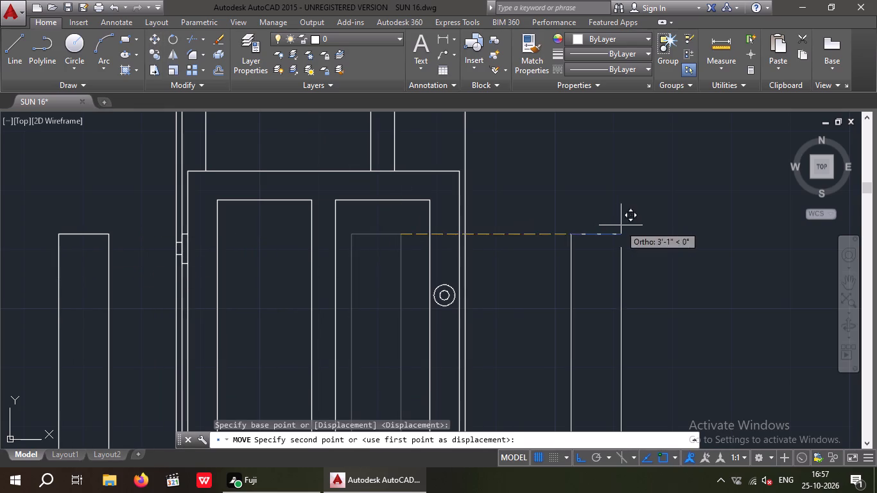
click(622, 225)
key(Escape)
Draw a vertical centre line from top edge to bottom edge in both the east and west inner frames.
key(l)
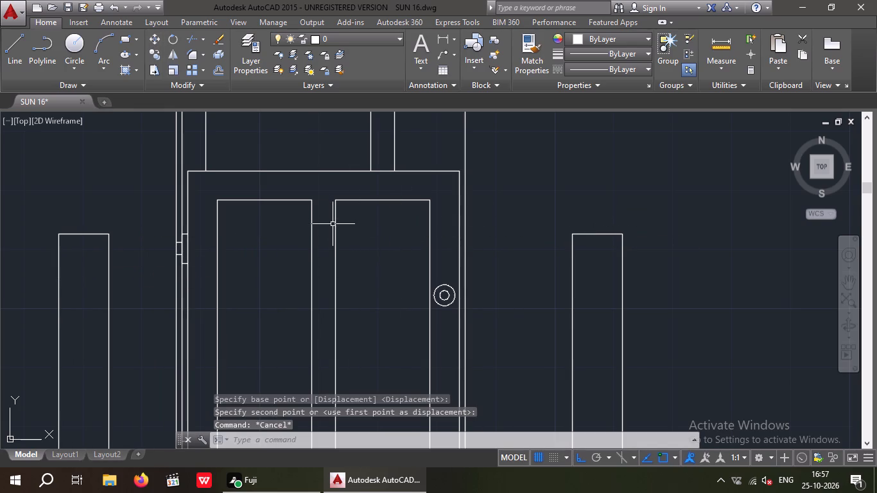
key(space)
click(385, 200)
middle_drag(391, 278, 389, 263)
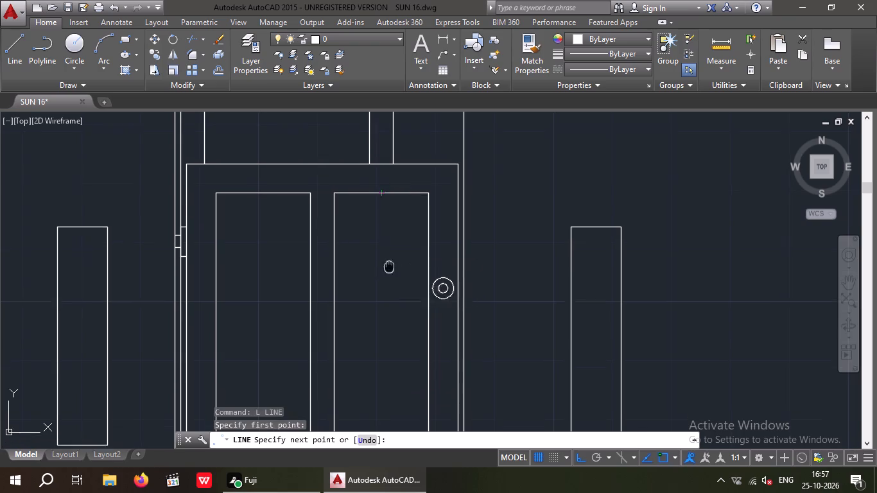
middle_drag(389, 263, 388, 216)
click(379, 417)
key(space)
key(space)
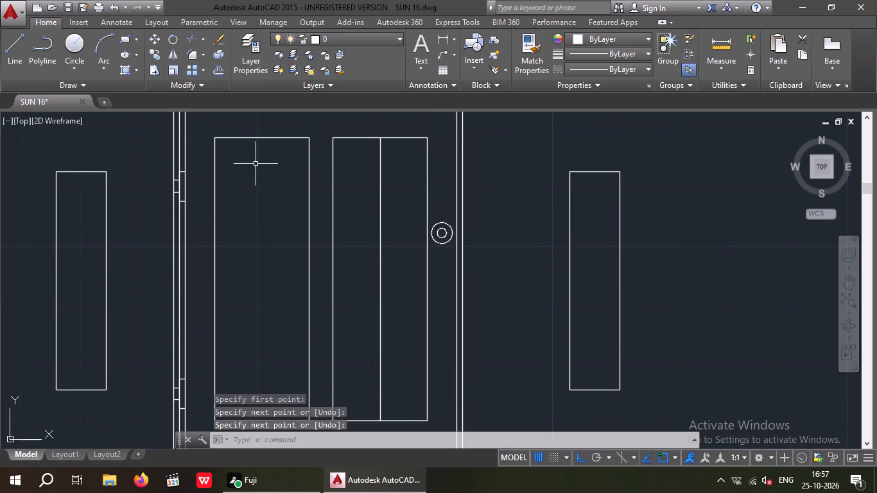
click(259, 137)
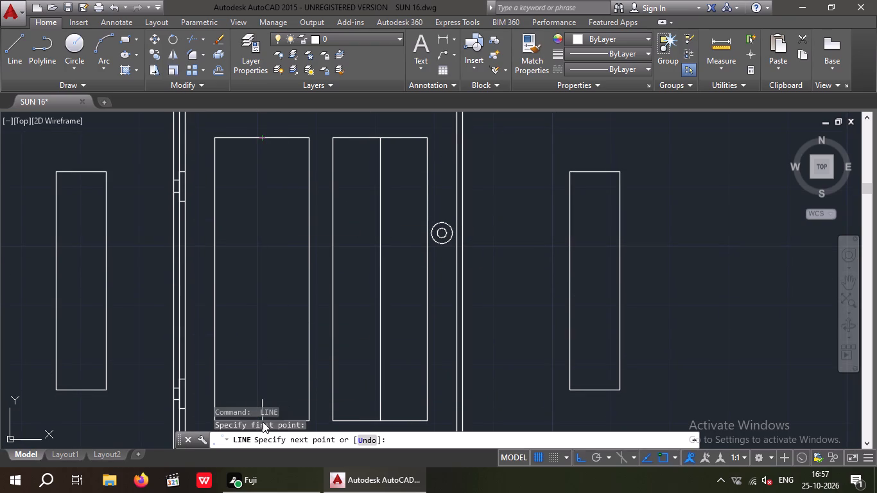
middle_drag(260, 388, 293, 279)
click(297, 313)
key(space)
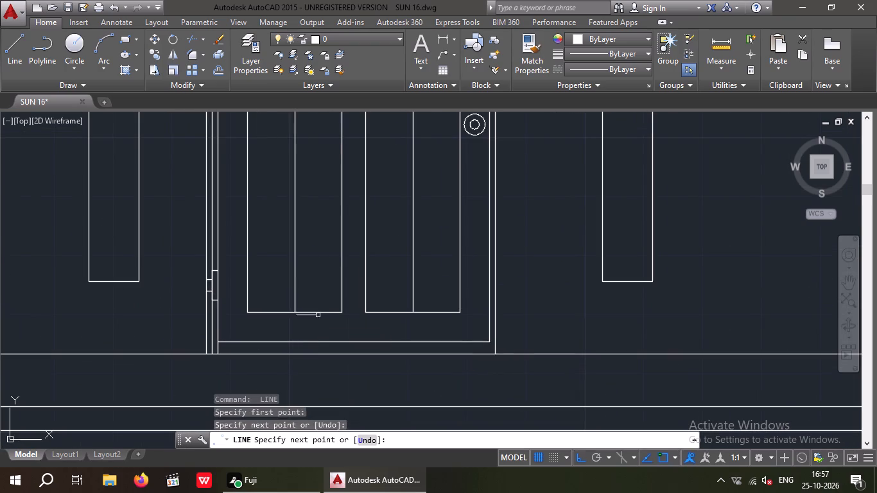
Draw a horizontal line just below the frames' top edges, from the west frame's west side to the east frame's east side.
scroll(318, 315, down, 1)
middle_drag(317, 314, 299, 444)
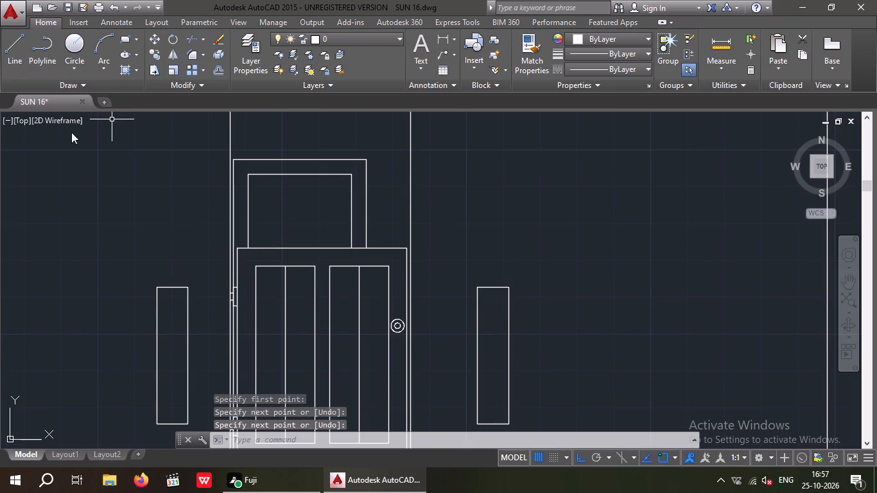
click(11, 41)
scroll(256, 298, up, 2)
click(251, 263)
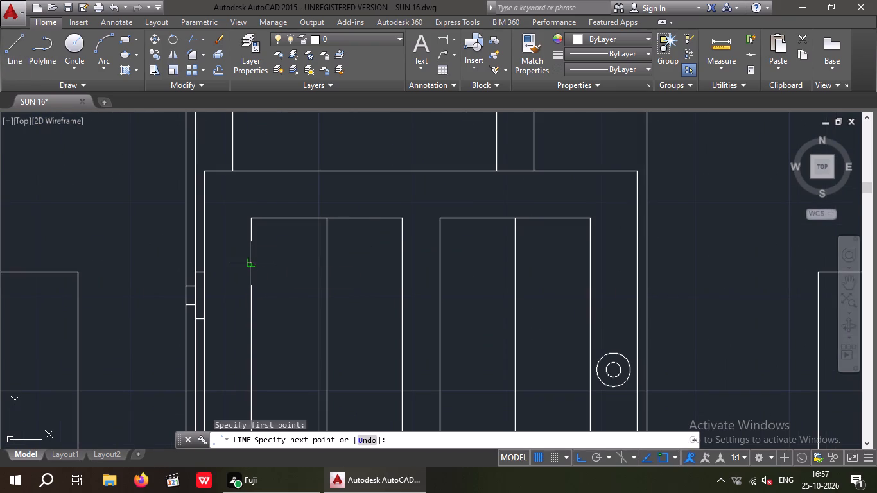
click(595, 272)
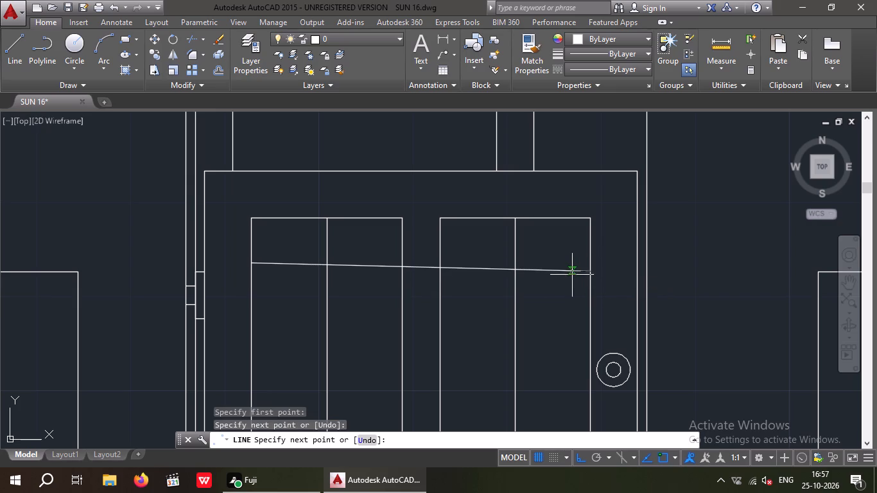
key(ctrl+z)
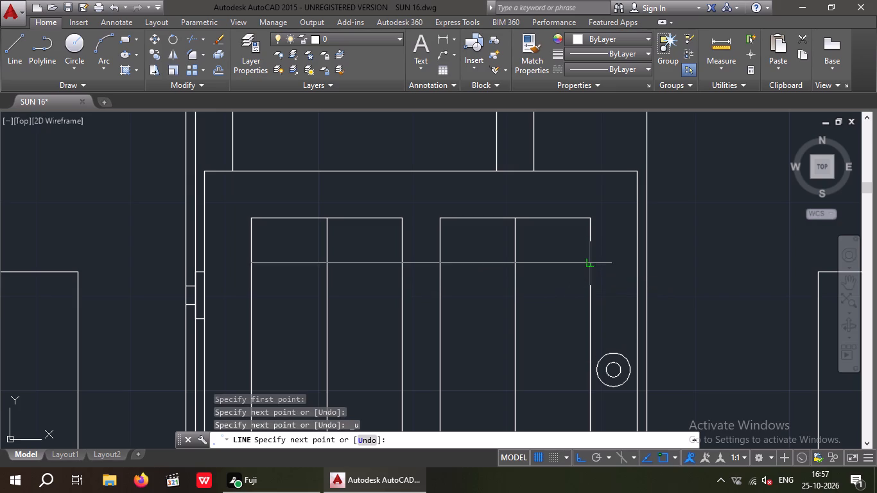
click(589, 265)
key(space)
Move the east panel rectangle by its top-edge midpoint onto the crossing of the horizontal and centre lines in the gate's east frame.
scroll(469, 233, down, 3)
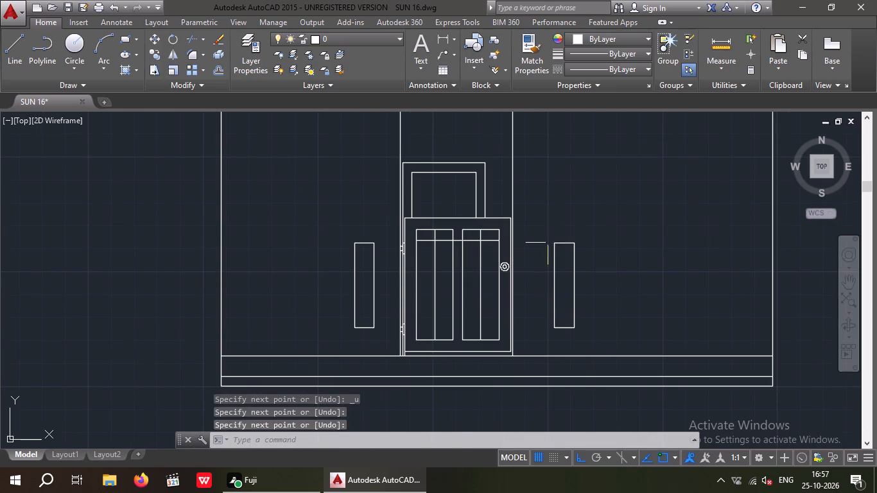
drag(546, 235, 545, 253)
click(582, 326)
drag(598, 282, 557, 329)
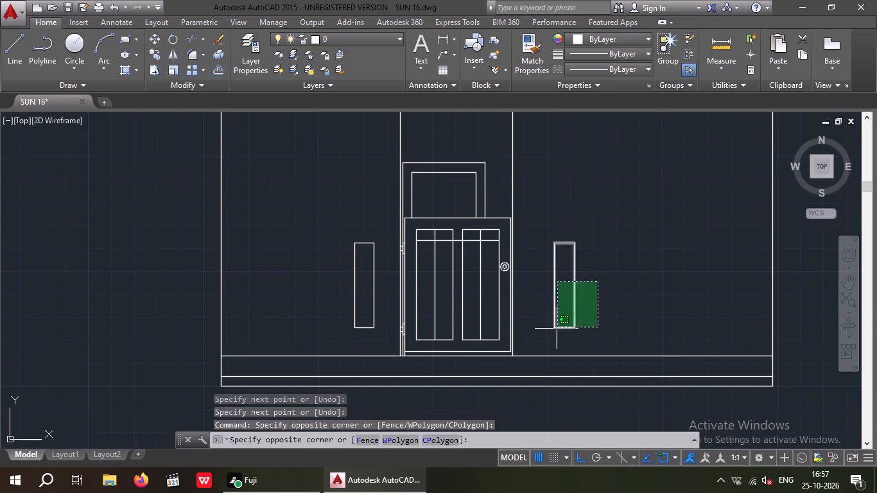
drag(557, 329, 556, 329)
click(556, 329)
click(155, 40)
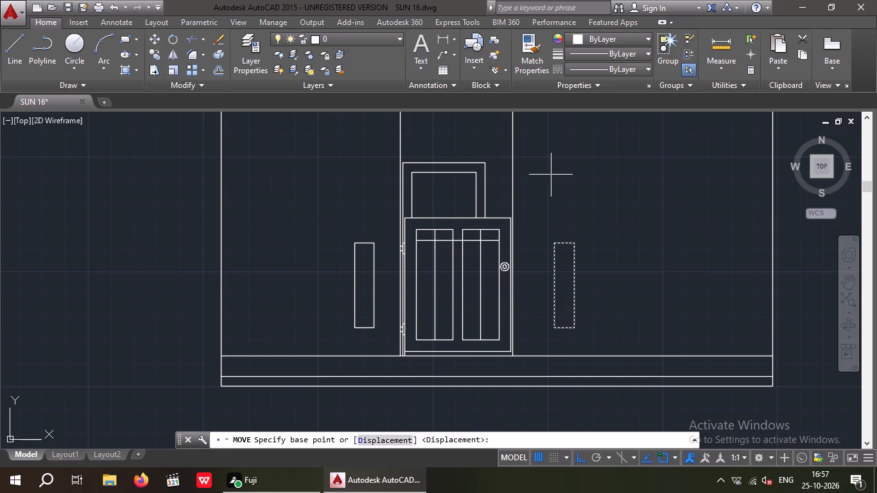
scroll(578, 245, up, 2)
click(549, 237)
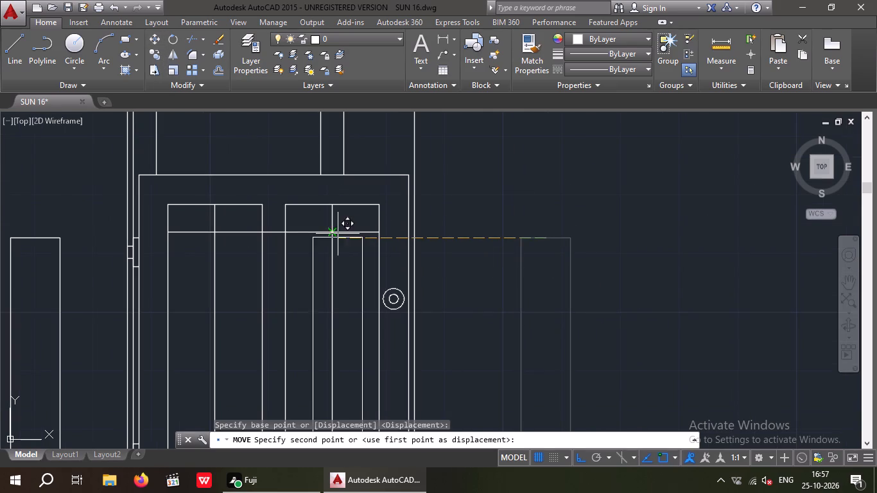
click(577, 458)
scroll(327, 227, up, 3)
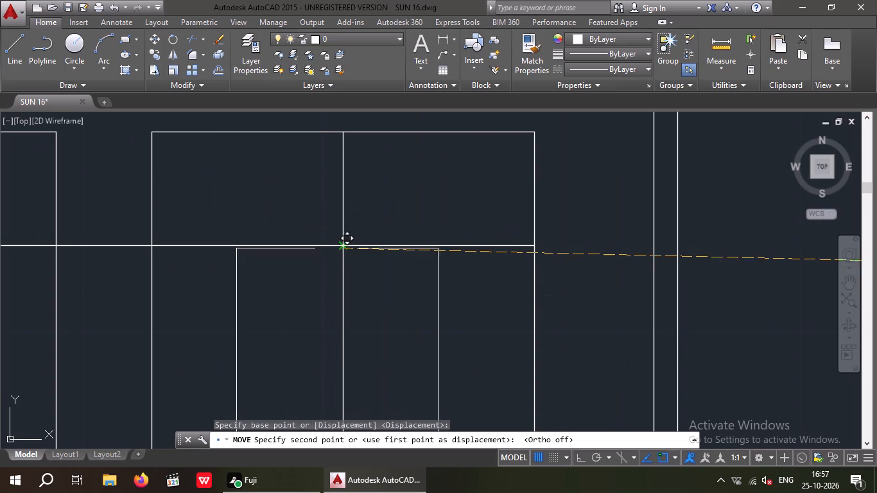
click(343, 244)
Move the west panel rectangle by its top-edge midpoint onto the crossing of the horizontal and centre lines in the gate's west frame.
scroll(360, 223, down, 6)
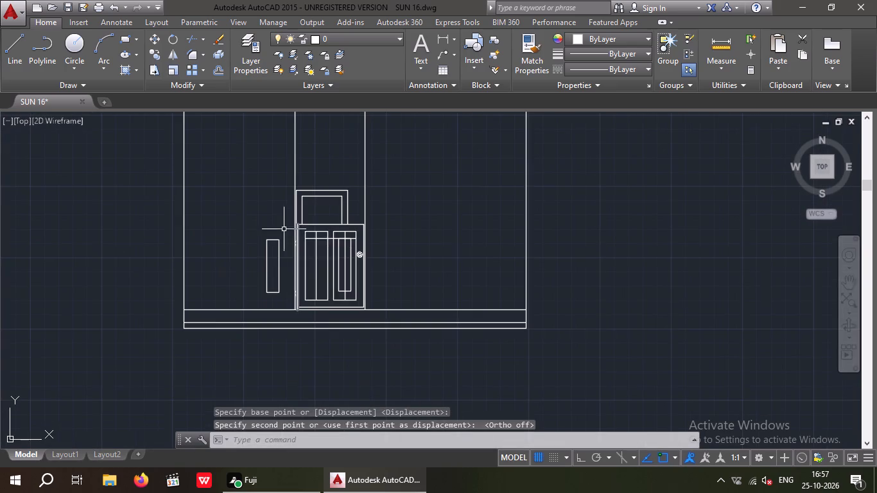
scroll(283, 229, up, 2)
drag(287, 232, 251, 275)
click(250, 277)
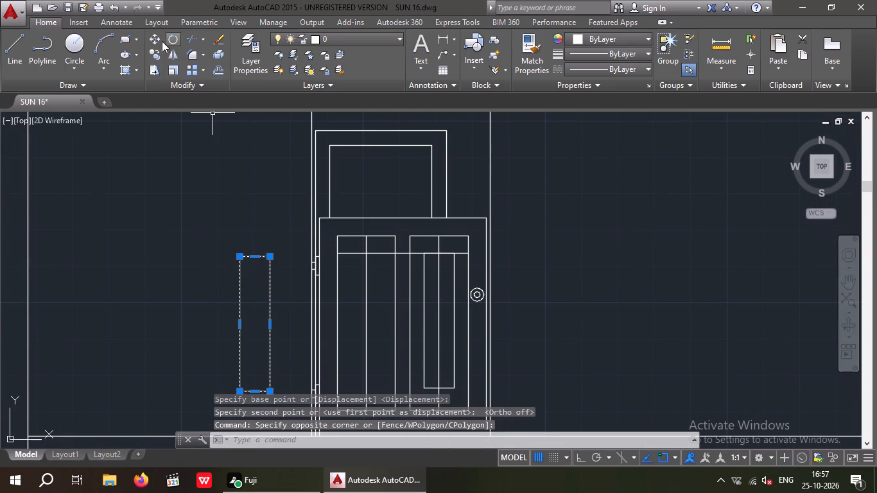
click(154, 35)
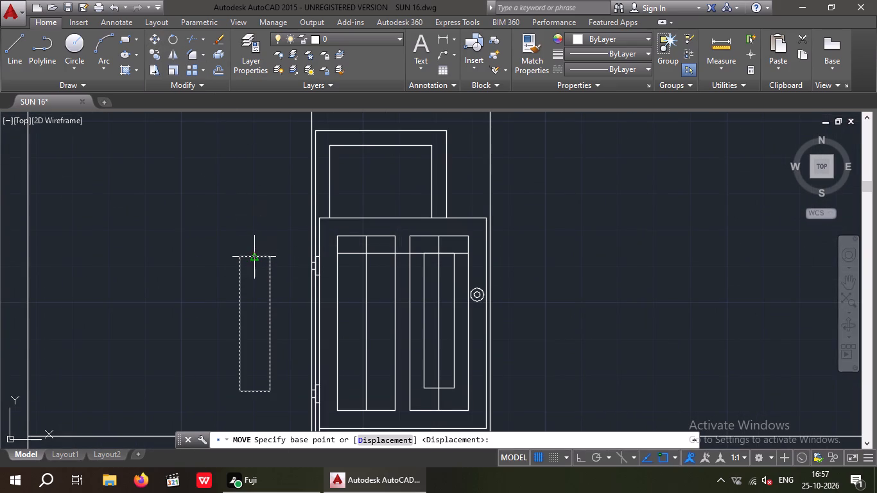
click(255, 257)
scroll(382, 261, up, 2)
click(340, 241)
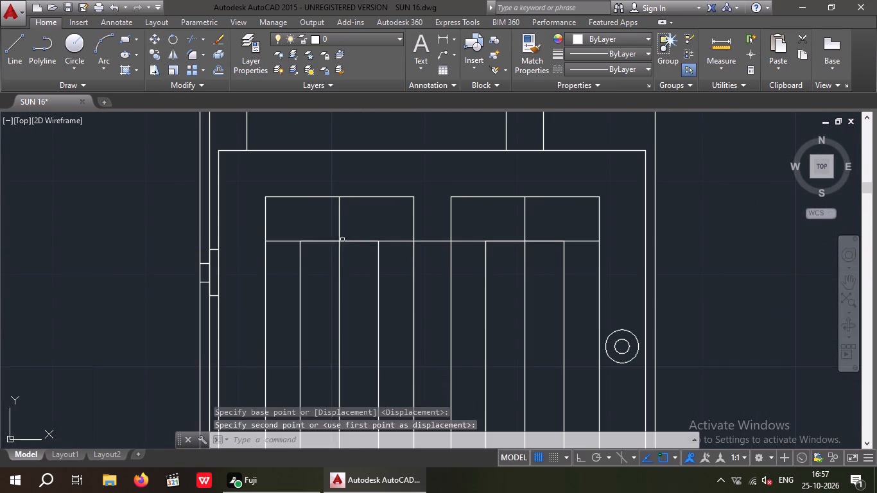
scroll(344, 239, down, 2)
key(Escape)
key(Escape)
Erase the horizontal guide line and both vertical centre lines from the gate's panel frames.
scroll(372, 228, up, 4)
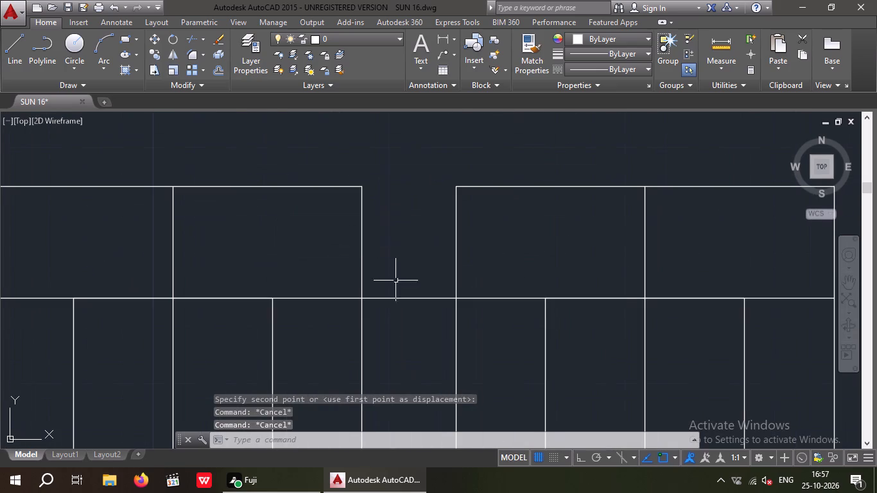
drag(409, 313, 394, 276)
click(392, 257)
key(Delete)
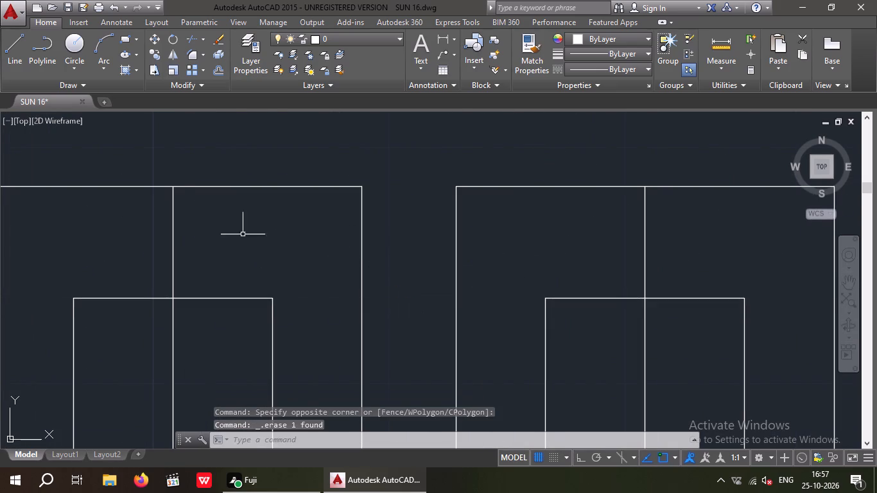
drag(242, 223, 187, 240)
click(140, 241)
key(Delete)
scroll(198, 239, down, 2)
drag(406, 236, 401, 238)
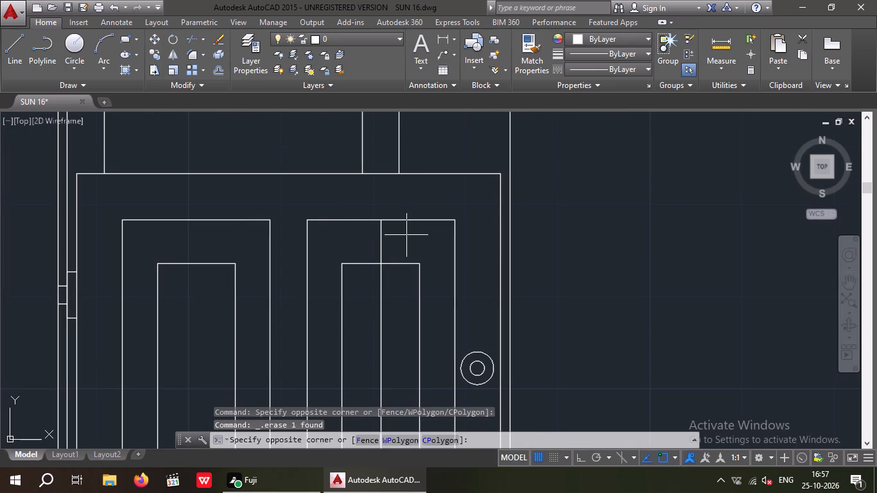
drag(401, 238, 374, 244)
click(372, 244)
key(Delete)
Offset the full-width horizontal line above the entrance bay 6" upward.
scroll(313, 159, down, 3)
middle_drag(311, 278, 318, 312)
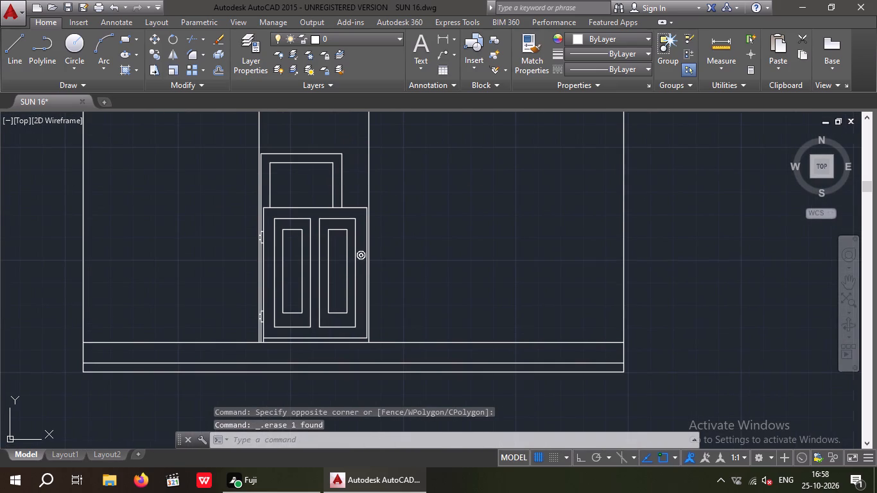
middle_drag(442, 279, 432, 347)
scroll(431, 318, down, 1)
middle_drag(428, 321, 428, 329)
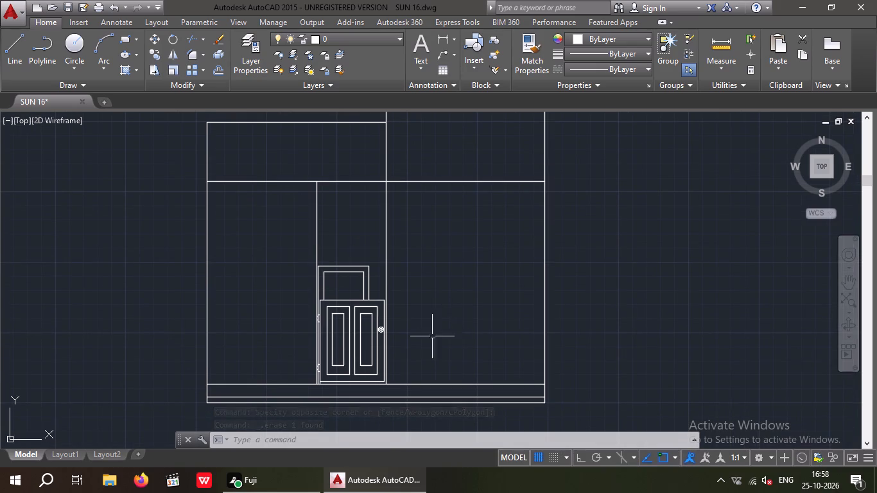
middle_drag(419, 327, 420, 359)
scroll(419, 307, down, 1)
middle_drag(427, 329, 422, 349)
scroll(422, 349, down, 2)
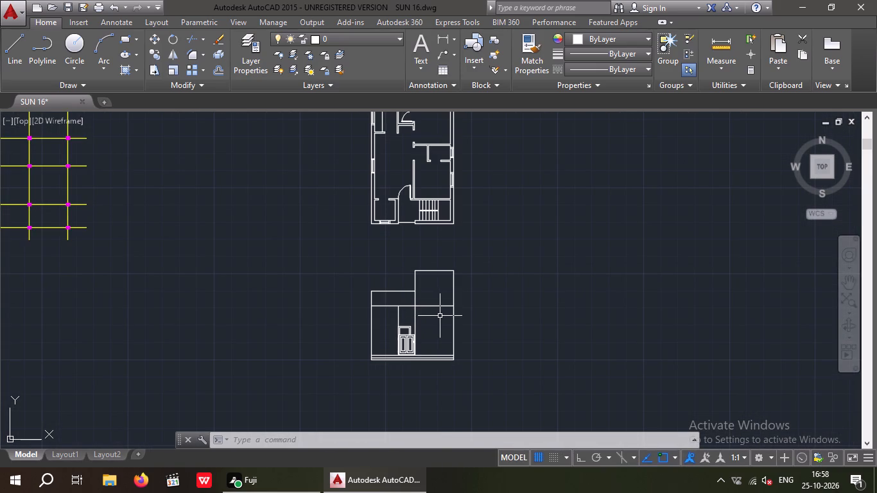
scroll(422, 312, up, 3)
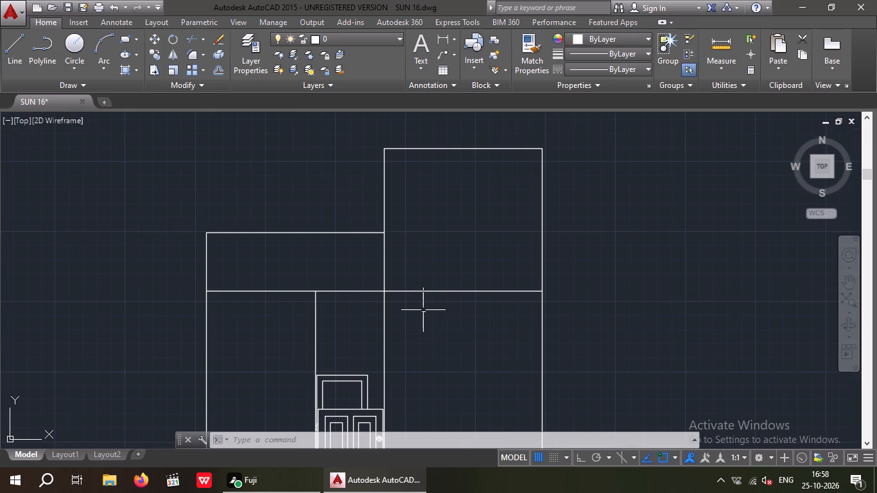
key(Escape)
key(Escape)
key(o)
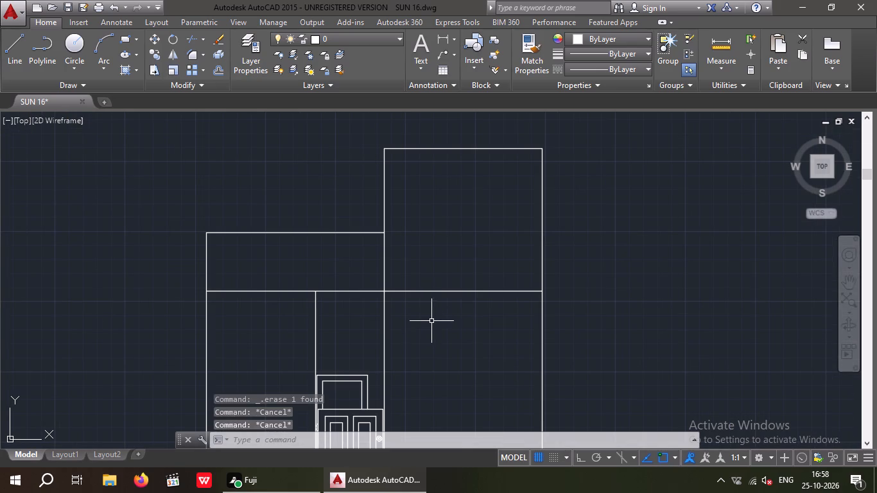
key(Return)
key(6)
key(shift+quotedbl)
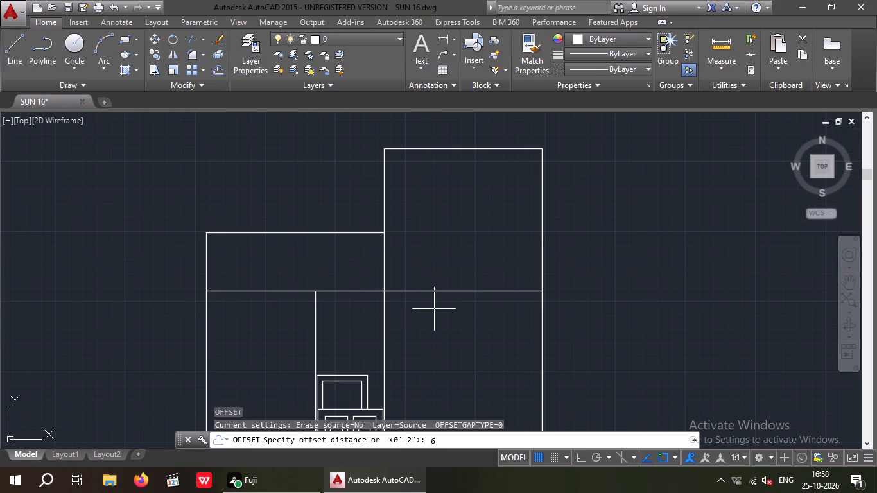
key(Return)
drag(438, 291, 438, 284)
click(439, 275)
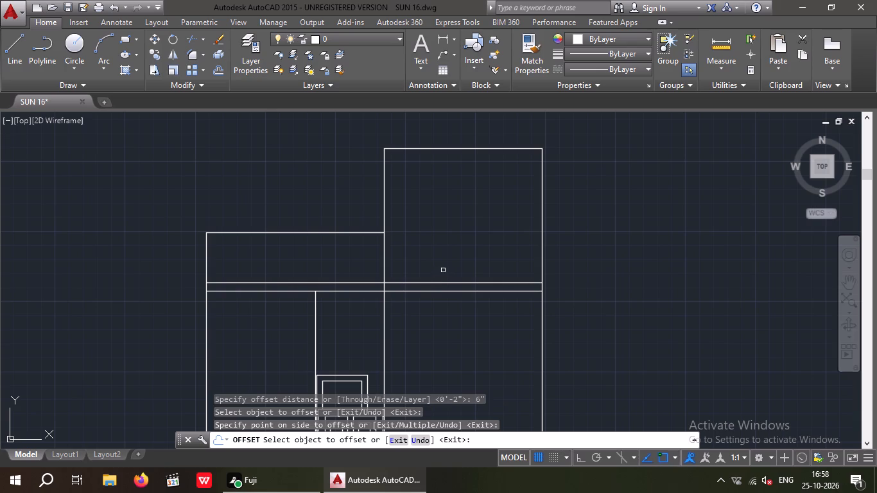
scroll(439, 282, down, 1)
key(Escape)
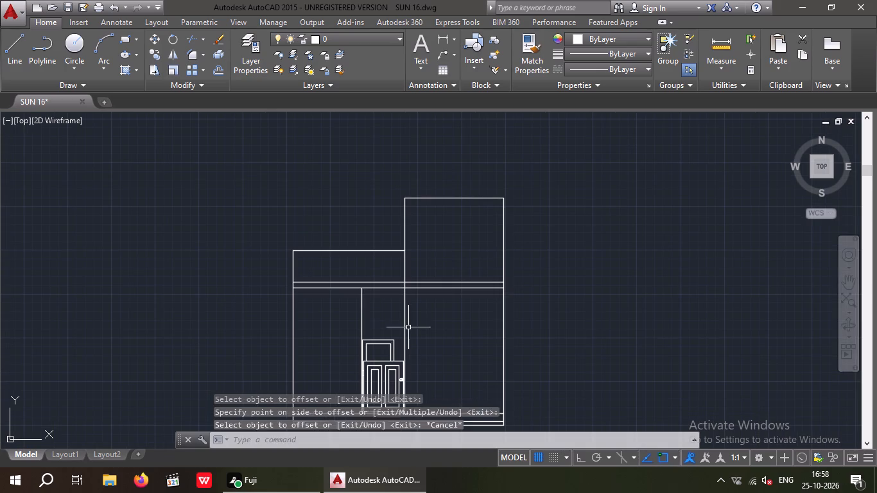
key(Escape)
Examine the finished reference sheets, especially the front elevation of the 20'X45' house plan.
middle_drag(419, 323, 443, 284)
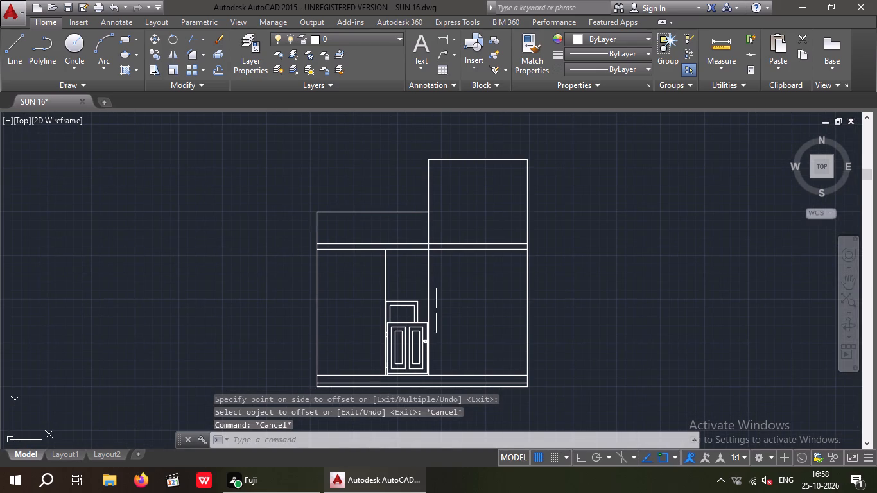
scroll(434, 310, down, 4)
middle_drag(252, 284, 686, 299)
scroll(636, 316, down, 3)
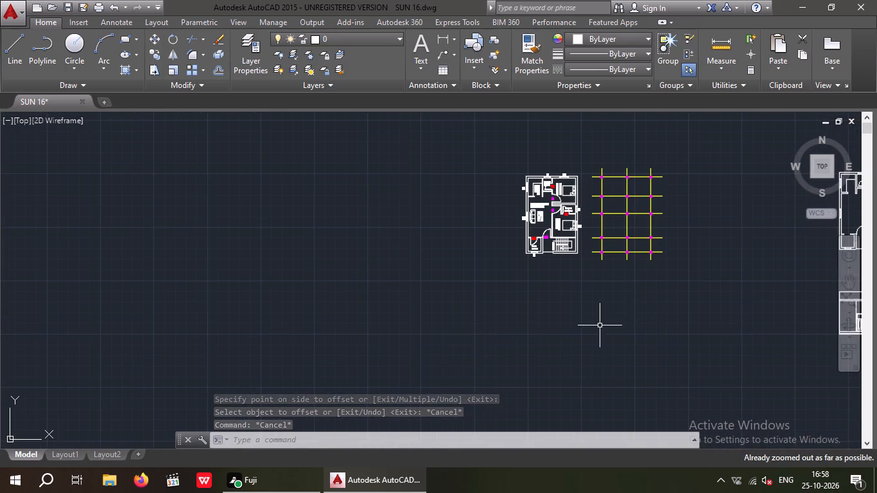
middle_drag(461, 342, 461, 139)
scroll(460, 166, down, 2)
middle_drag(499, 175, 804, 136)
middle_drag(644, 271, 553, 37)
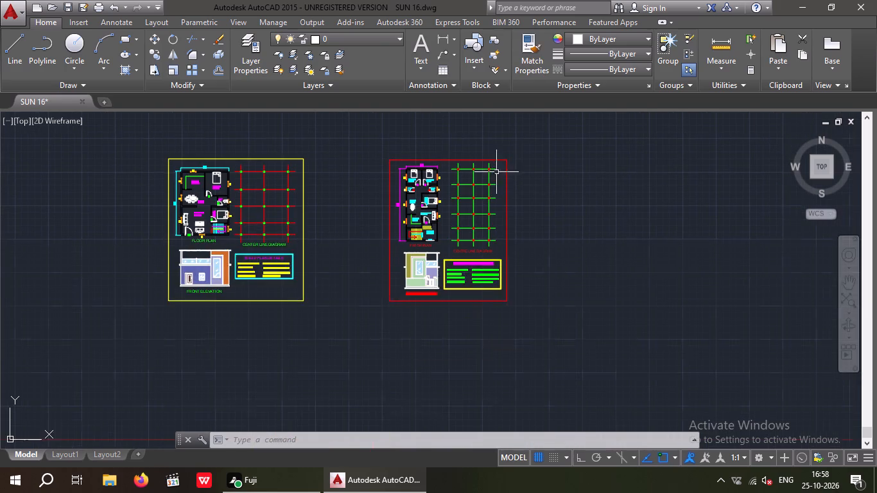
scroll(417, 256, up, 5)
scroll(465, 186, down, 3)
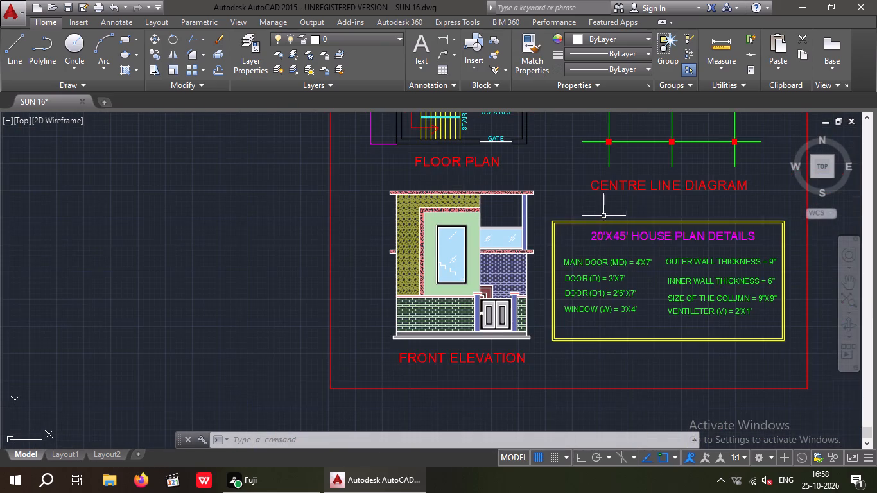
middle_drag(603, 216, 455, 259)
scroll(531, 220, down, 2)
middle_drag(740, 243, 658, 277)
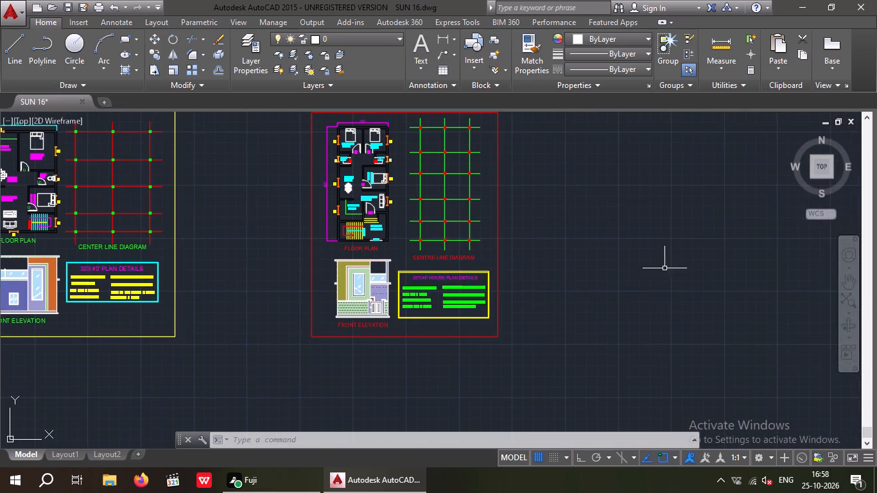
middle_drag(658, 261, 471, 309)
scroll(568, 252, down, 4)
middle_drag(577, 259, 284, 294)
scroll(422, 273, down, 2)
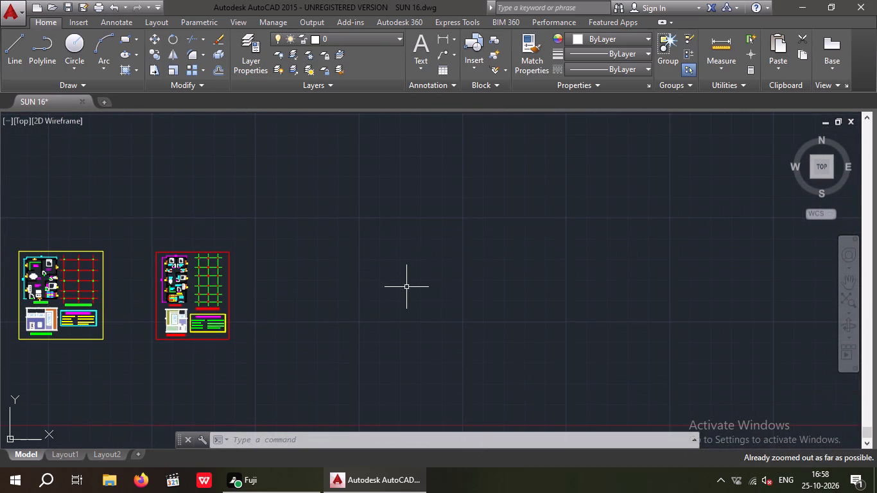
middle_drag(602, 275, 161, 338)
scroll(308, 268, down, 2)
middle_drag(343, 268, 290, 350)
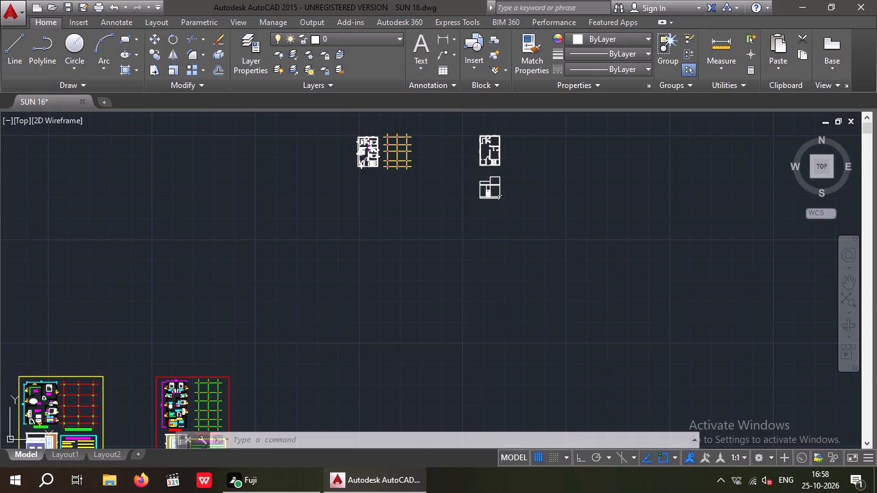
scroll(490, 181, up, 4)
middle_drag(501, 214, 431, 291)
scroll(465, 269, up, 3)
middle_drag(446, 281, 525, 246)
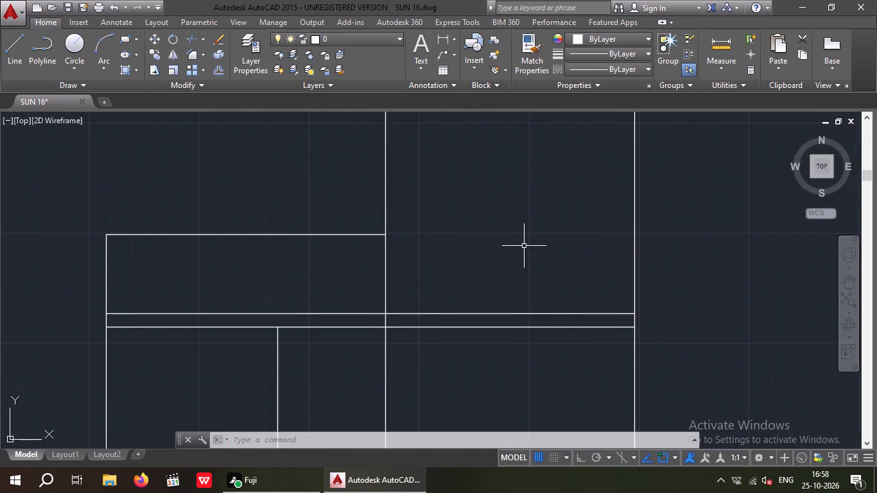
scroll(523, 245, down, 3)
middle_drag(514, 277, 511, 241)
middle_drag(496, 259, 482, 315)
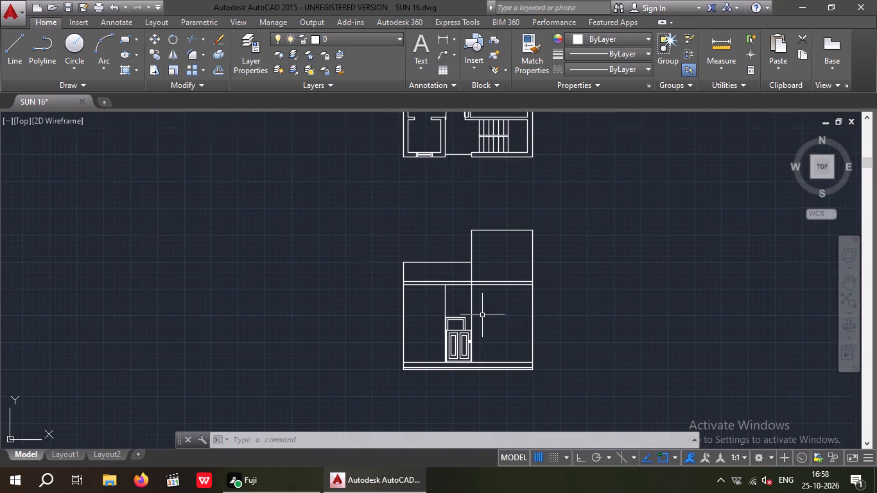
Draw four vertical construction lines through the outer and inner edges of the south wall window's frame in the copied floor plan.
key(Escape)
key(Escape)
key(x)
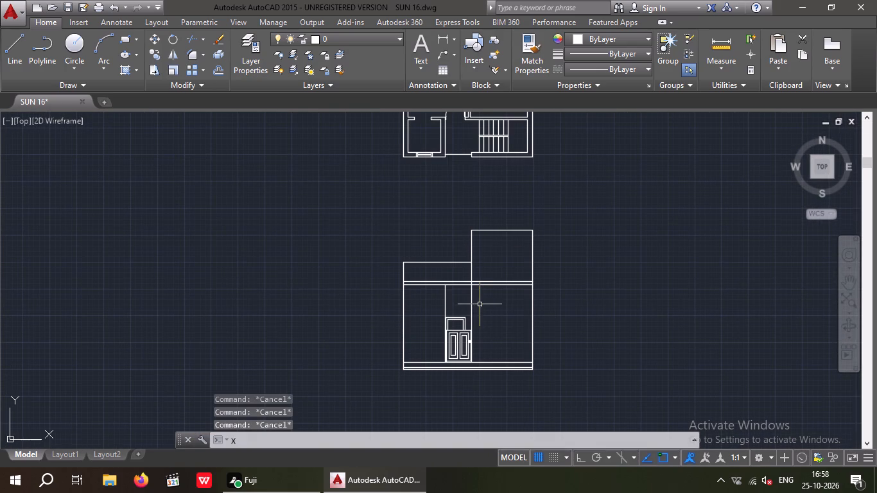
key(l)
key(space)
key(v)
key(space)
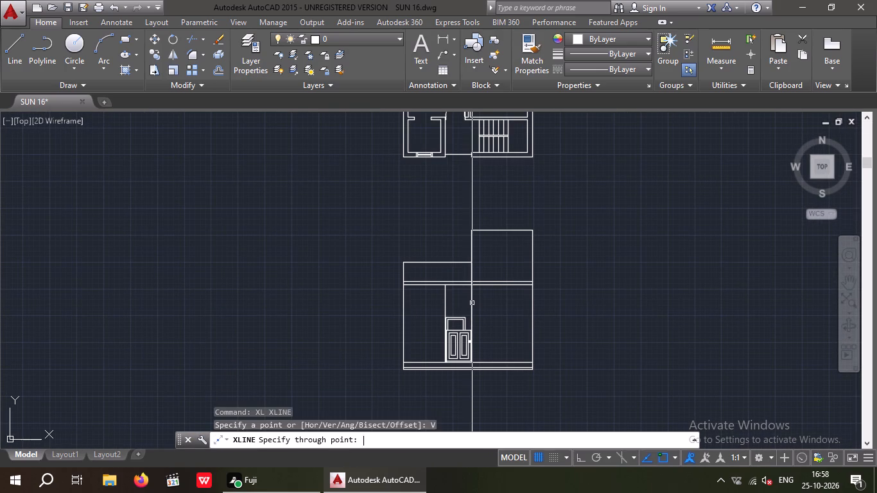
scroll(437, 240, up, 1)
middle_drag(437, 241, 408, 311)
scroll(368, 145, up, 3)
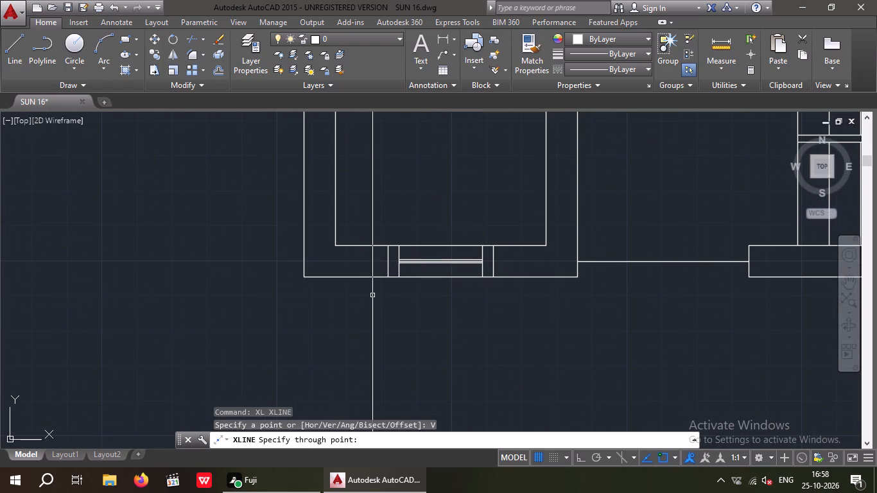
click(388, 276)
click(401, 277)
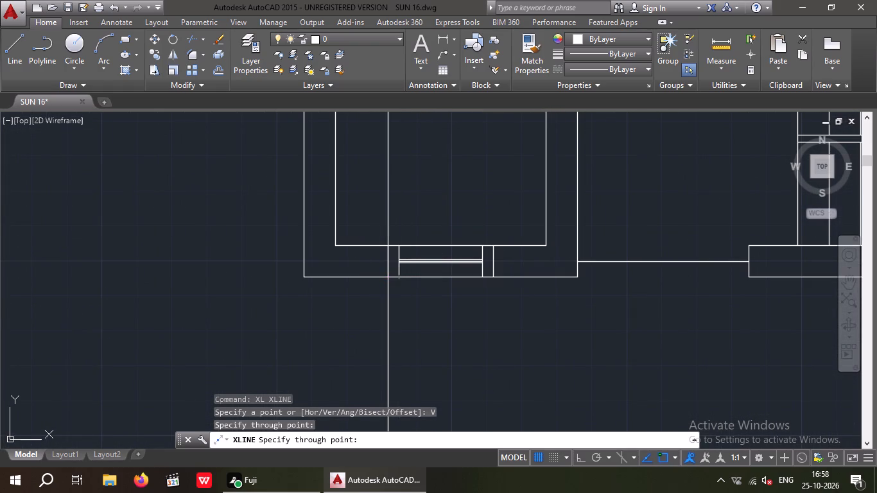
click(484, 280)
click(496, 279)
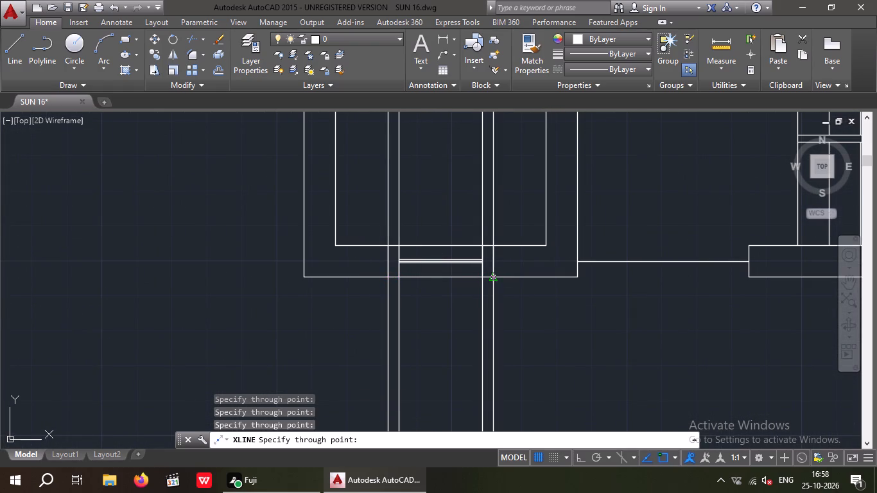
scroll(503, 252, down, 4)
middle_drag(516, 300, 494, 263)
scroll(494, 253, down, 1)
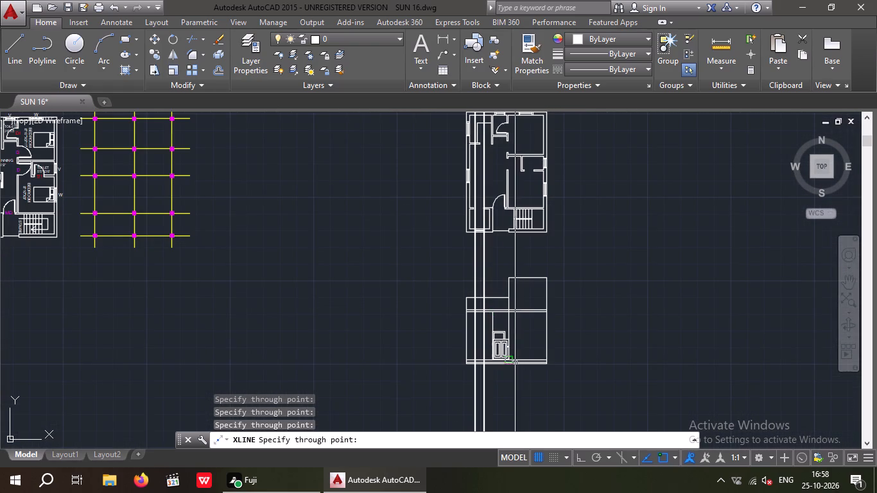
Draw a horizontal window head line between the outer projection lines, level with the top of the frame above the gate.
key(Escape)
key(Escape)
scroll(480, 324, up, 4)
middle_drag(460, 358, 457, 271)
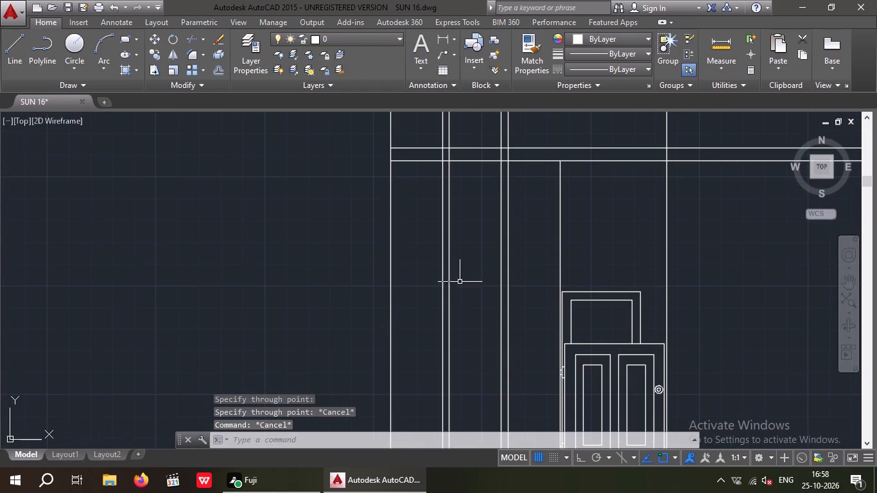
key(l)
key(space)
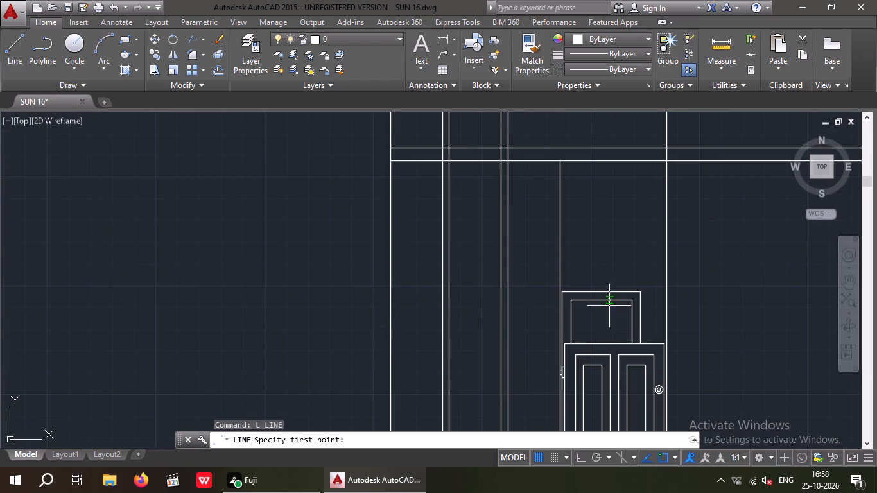
click(510, 291)
scroll(459, 292, up, 3)
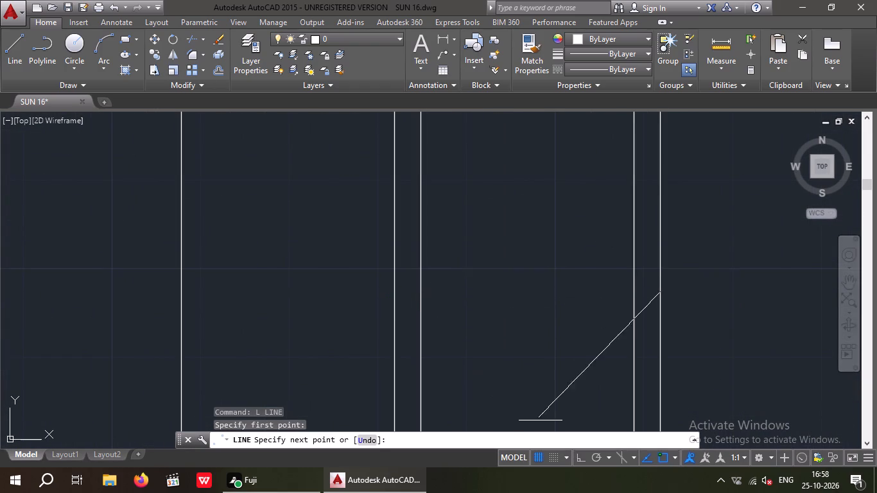
click(580, 458)
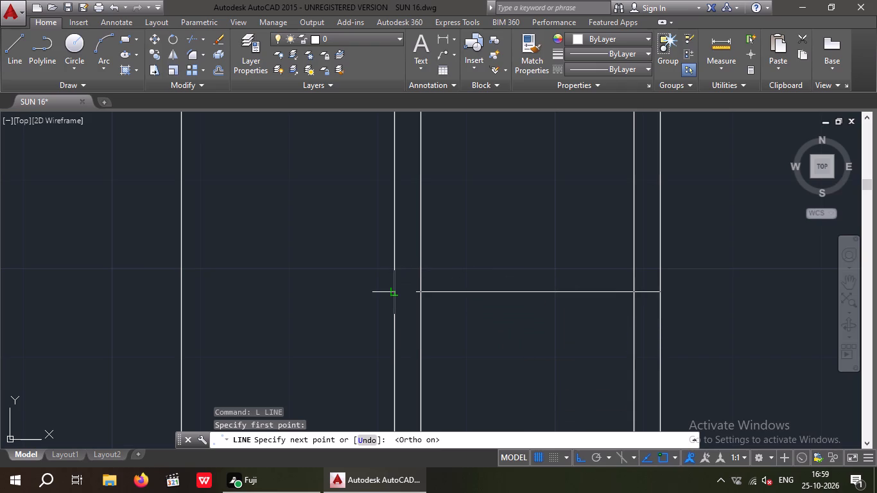
click(394, 290)
scroll(442, 262, down, 2)
key(Escape)
key(Escape)
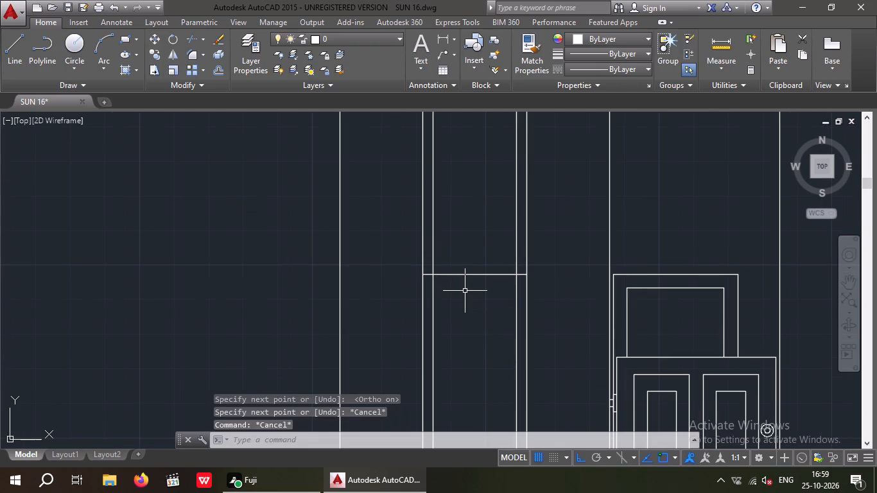
Trim away the four vertical construction lines above the window's head line.
key(t)
key(r)
key(space)
key(space)
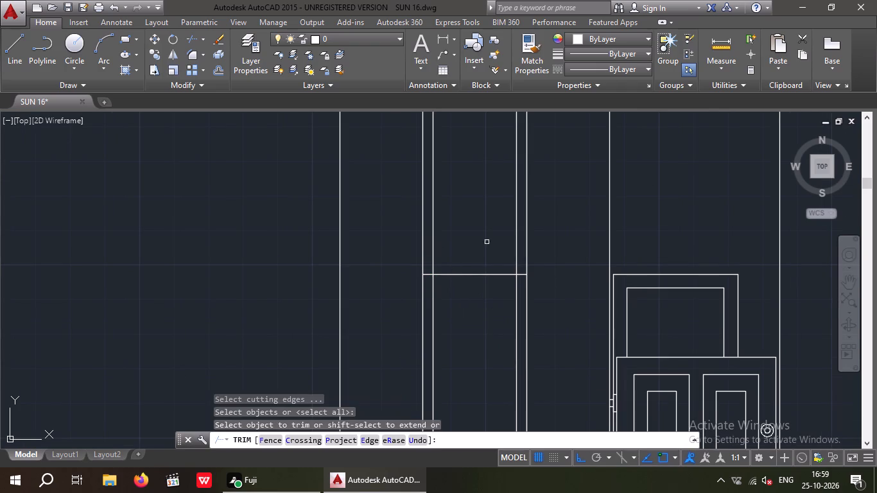
drag(535, 206, 441, 230)
click(401, 233)
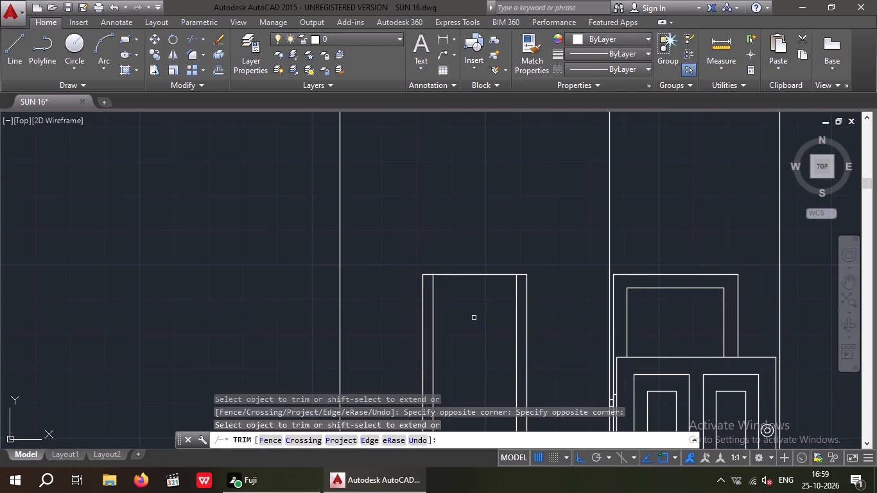
key(Escape)
key(Escape)
Offset the window's head line 3" downward for the top frame member.
key(o)
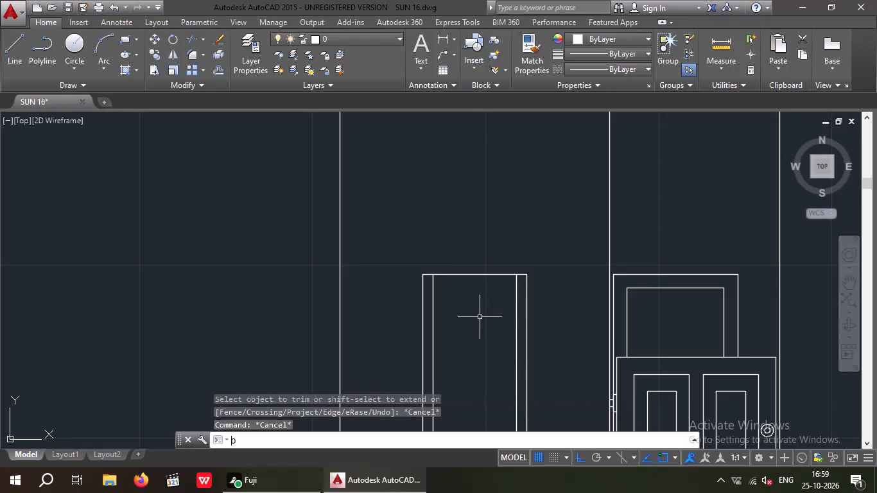
key(Return)
key(3)
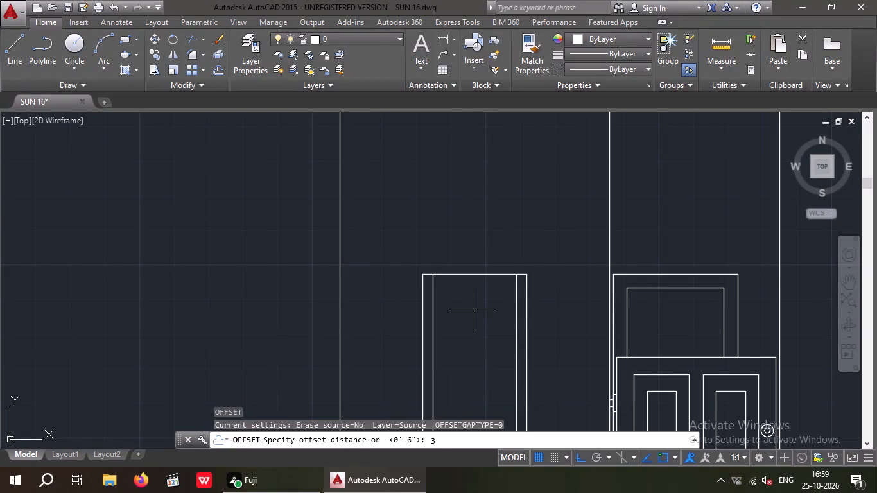
key(shift+quotedbl)
key(Return)
click(480, 277)
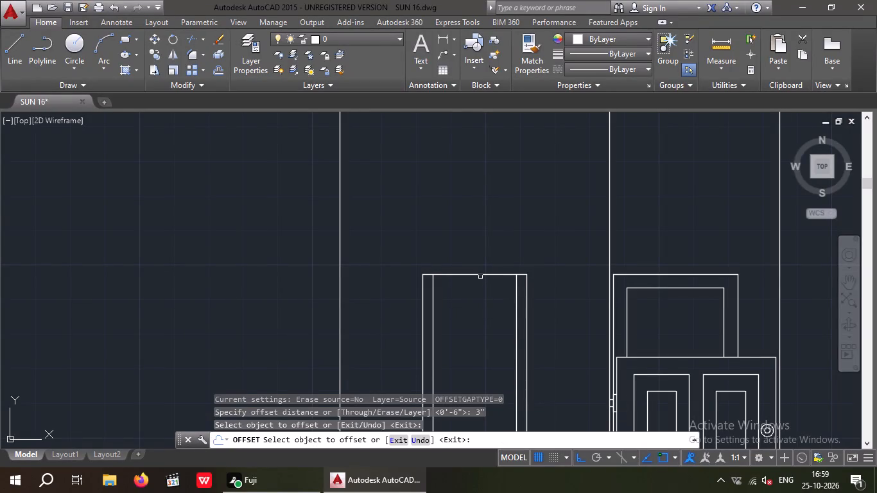
drag(480, 275, 478, 292)
click(478, 294)
key(Escape)
key(Escape)
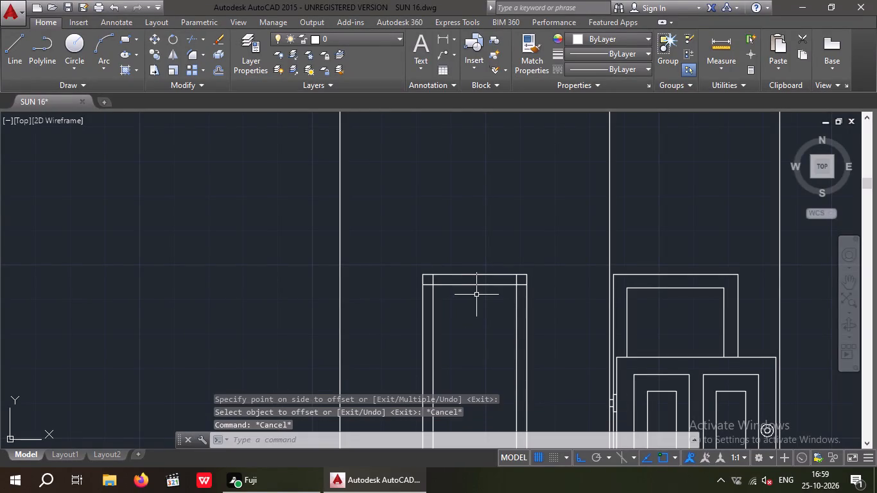
Offset the inner top line of the window frame 1' downward for the bottom of the opening.
key(o)
key(Return)
key(1)
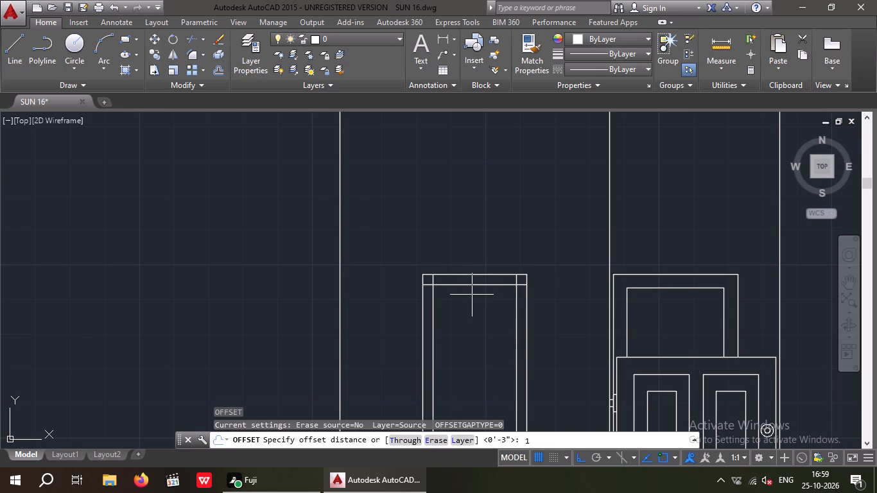
key(apostrophe)
key(Return)
drag(466, 285, 466, 298)
click(464, 307)
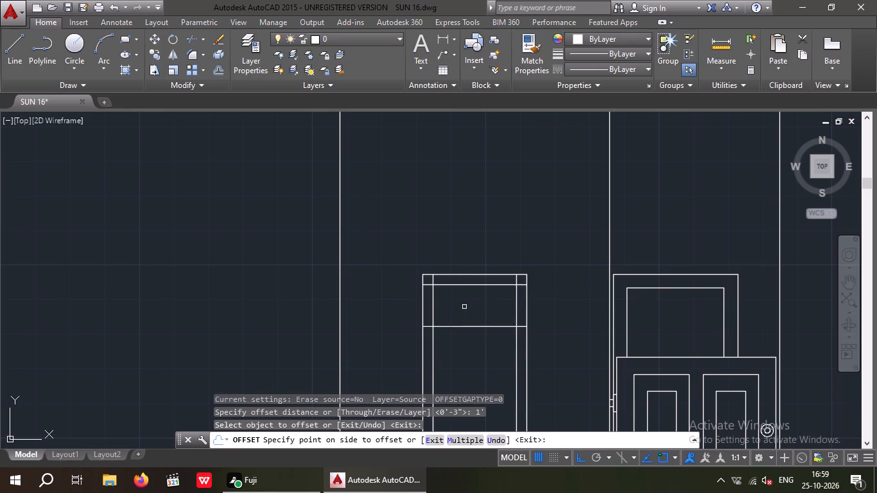
key(Escape)
key(Escape)
Offset the bottom line of the window opening 3" downward for the lower frame member.
key(o)
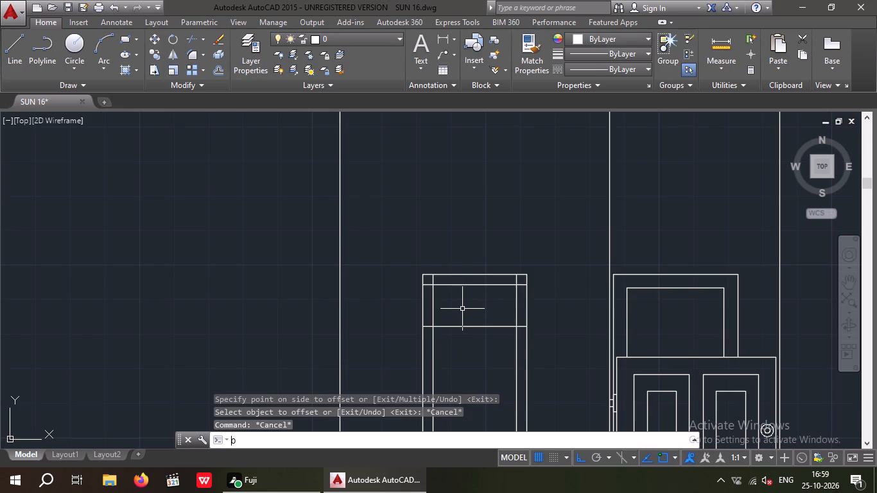
key(Return)
key(3)
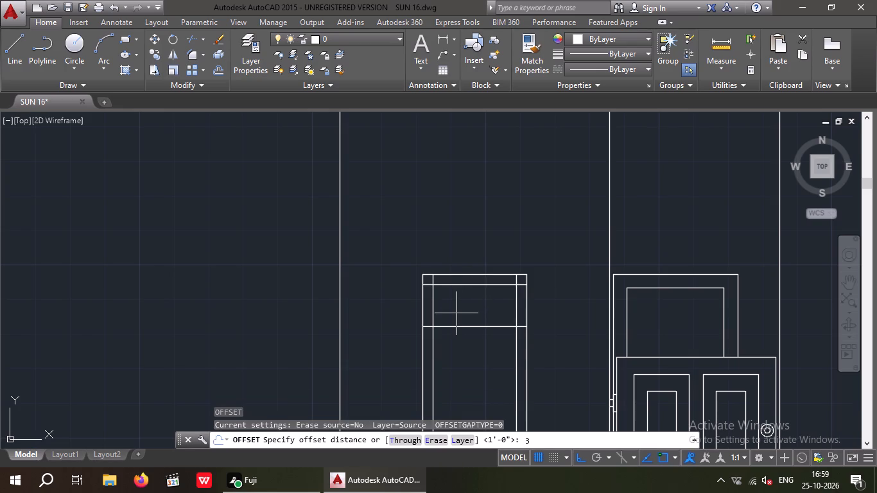
key(shift+quotedbl)
key(Return)
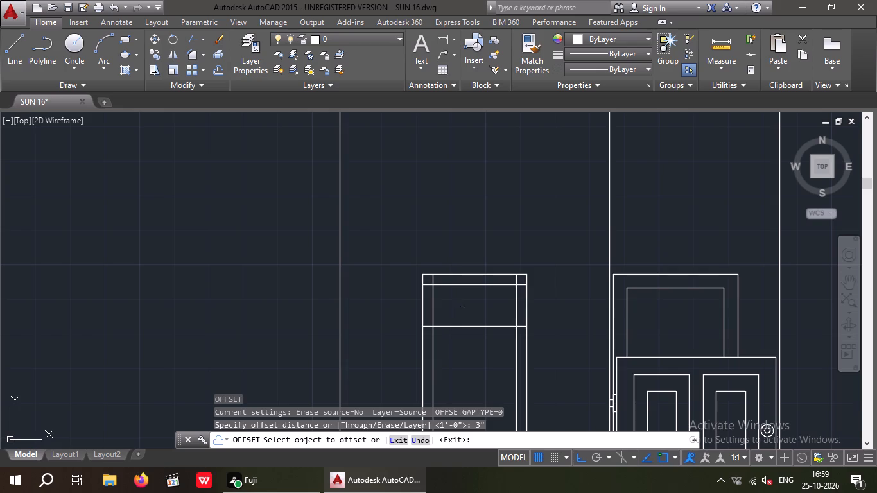
drag(469, 327, 469, 334)
click(469, 336)
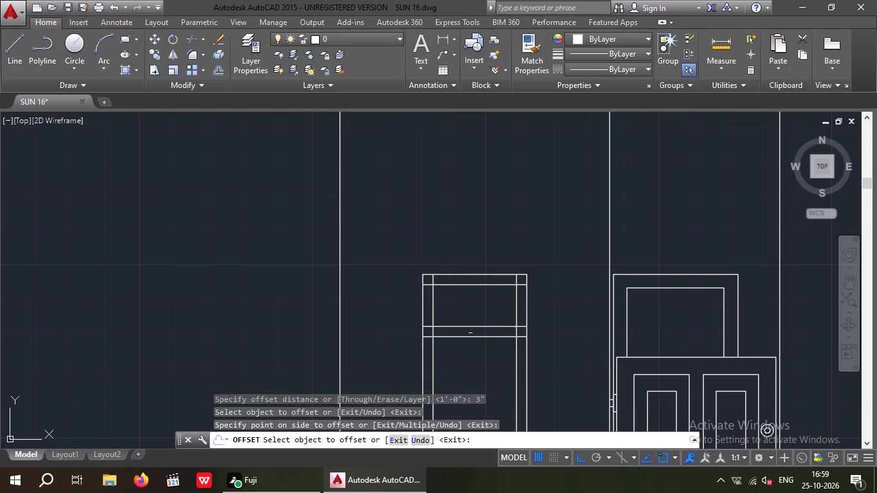
key(Escape)
key(Escape)
Trim away the four vertical construction lines below the window frame's lowest line.
key(t)
text(R)
key(space)
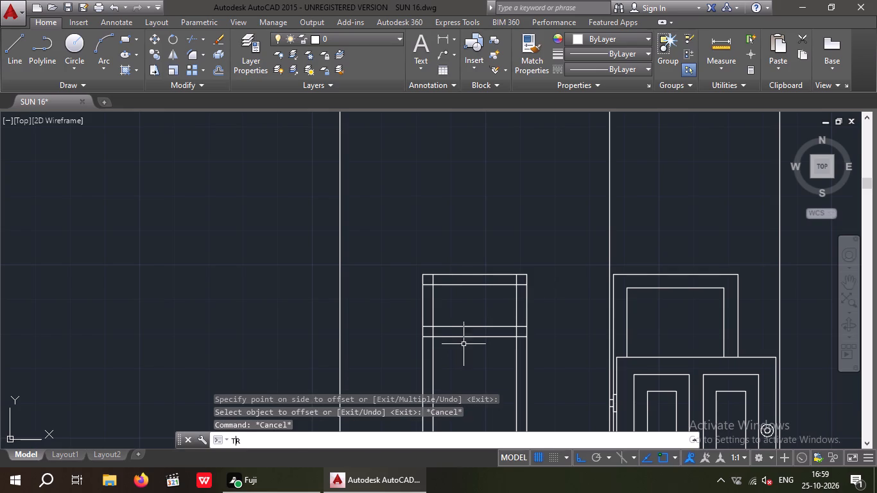
key(space)
drag(544, 363, 491, 380)
click(413, 387)
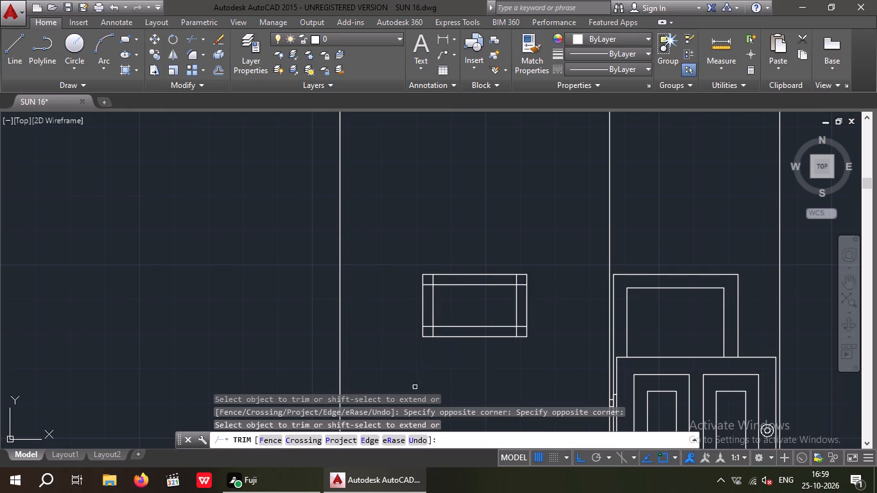
Trim the overlapping inner line ends at the two upper corners of the window frame.
middle_drag(440, 374, 466, 282)
scroll(462, 294, down, 3)
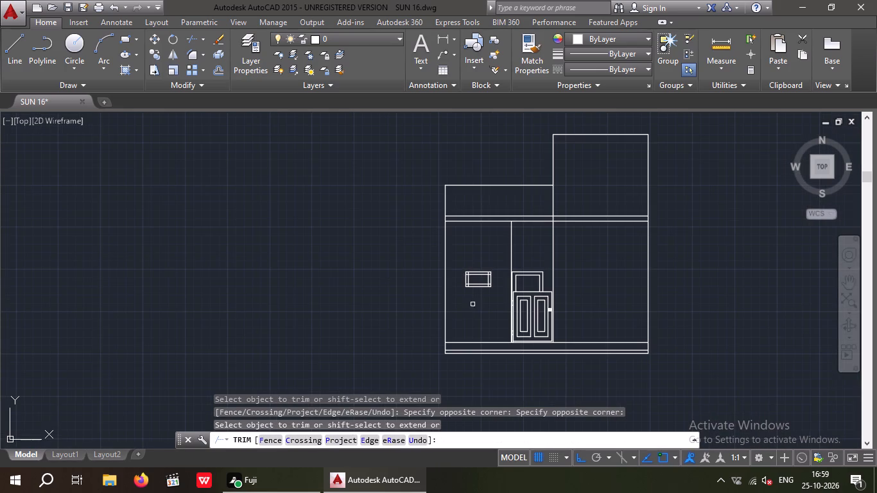
scroll(465, 275, up, 6)
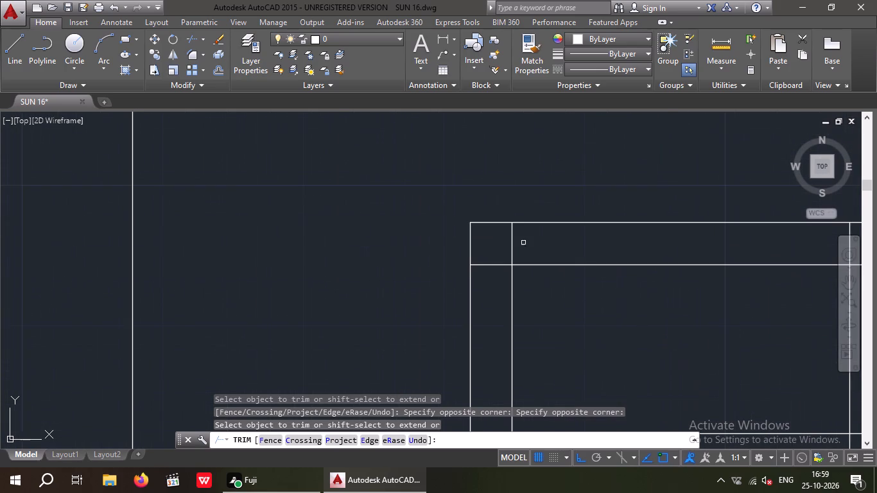
drag(524, 235, 490, 250)
click(486, 252)
drag(492, 273, 485, 264)
click(482, 257)
scroll(483, 255, down, 3)
scroll(630, 257, up, 2)
drag(628, 243, 605, 245)
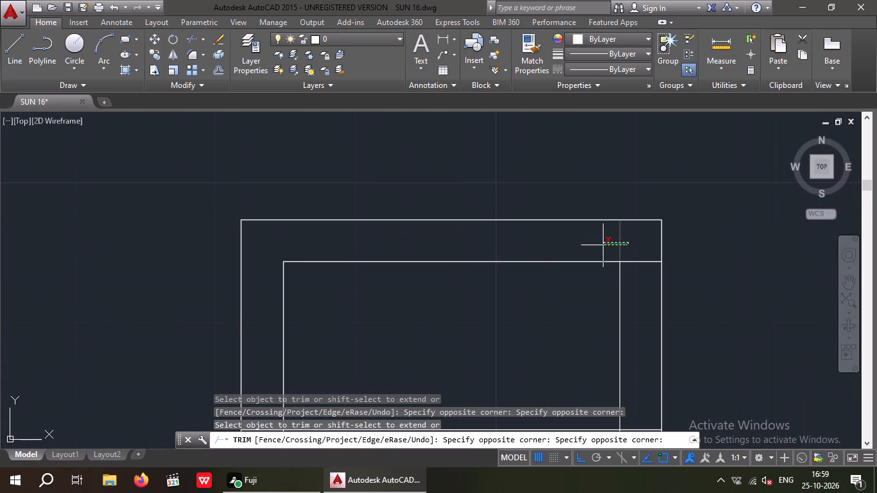
click(603, 245)
drag(641, 268, 637, 256)
click(635, 248)
Trim the overlapping inner line ends at the two lower corners of the window frame.
scroll(632, 252, down, 2)
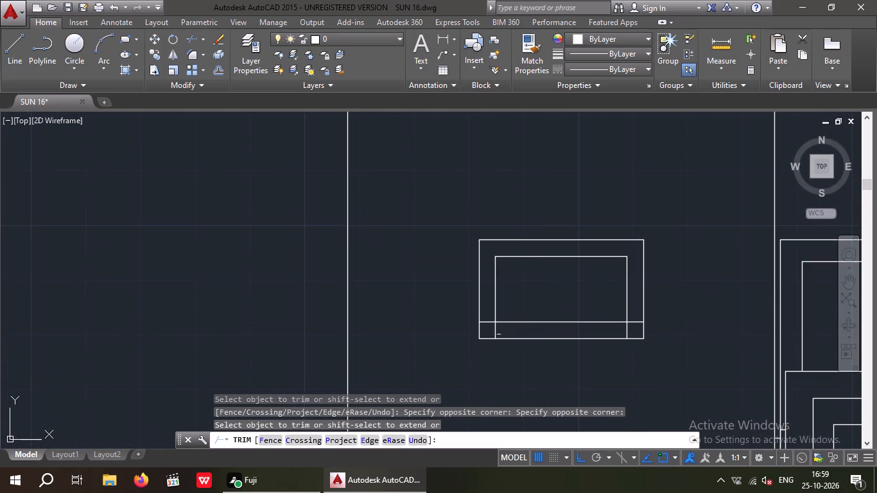
scroll(496, 331, up, 3)
drag(512, 322, 475, 336)
click(475, 336)
drag(478, 334, 473, 316)
click(467, 284)
scroll(469, 279, down, 4)
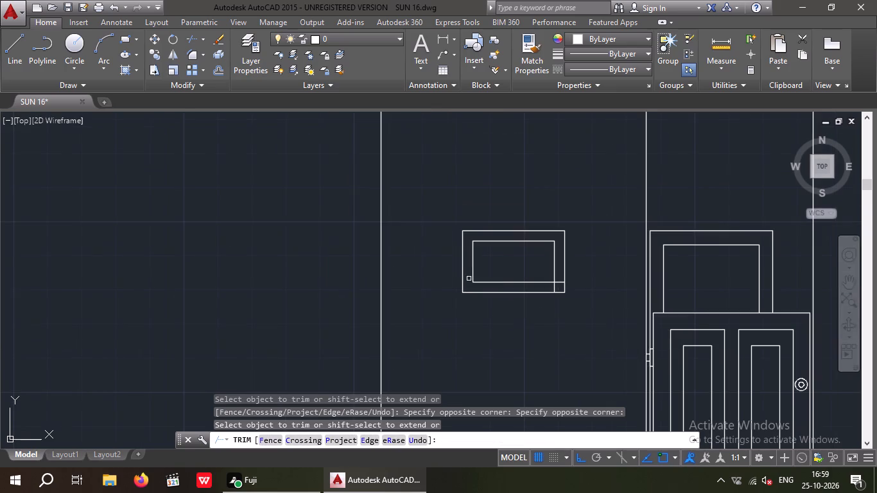
scroll(567, 284, up, 4)
drag(536, 297, 532, 288)
click(530, 256)
drag(522, 293, 474, 312)
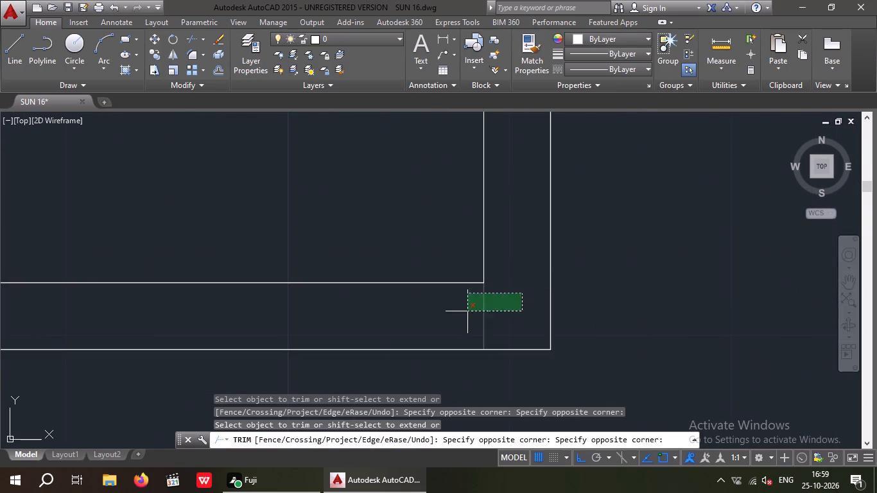
click(467, 312)
scroll(483, 302, down, 4)
middle_drag(464, 334, 516, 306)
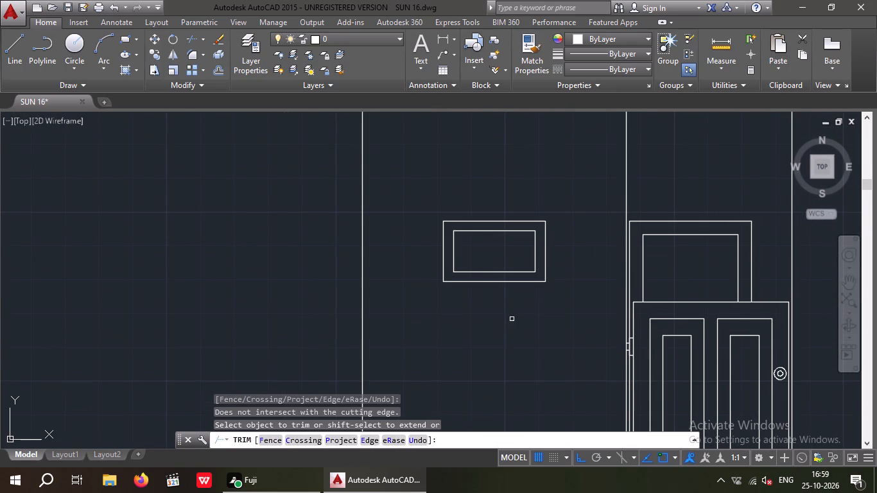
key(Escape)
key(Escape)
key(Escape)
Draw a vertical centre line from the midpoint of the window's inner top edge to its inner bottom edge.
key(l)
key(space)
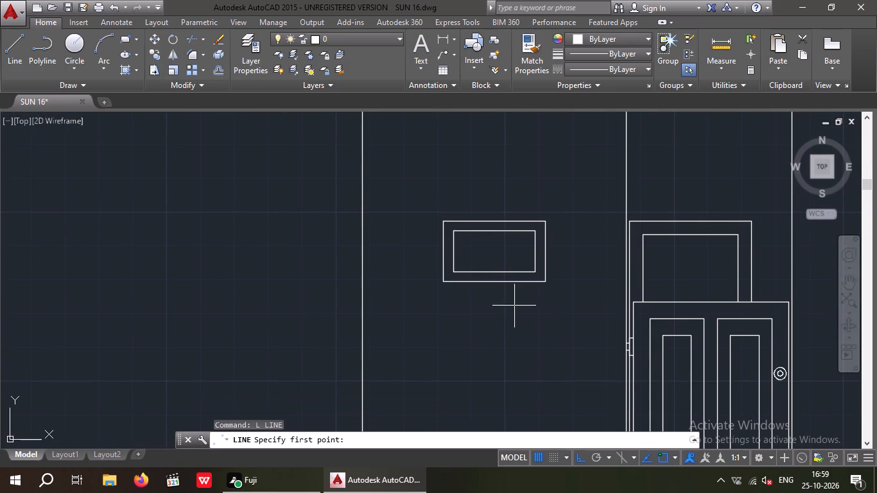
click(494, 232)
scroll(499, 272, up, 2)
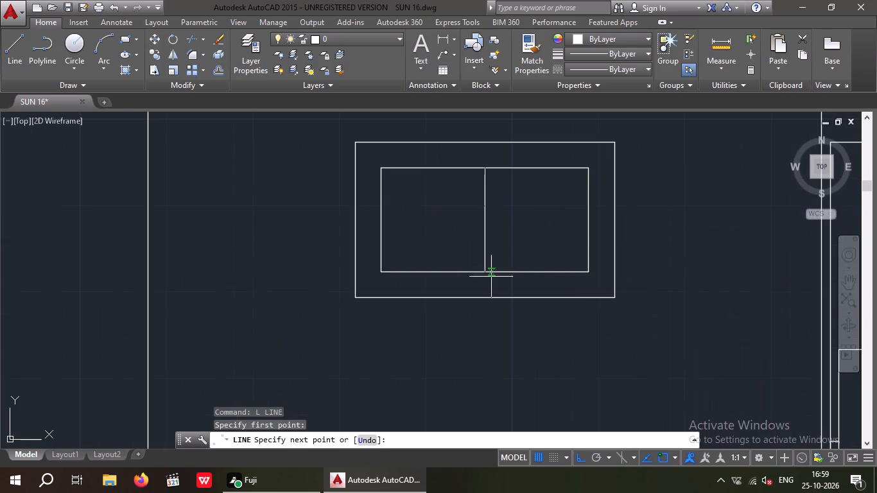
click(487, 273)
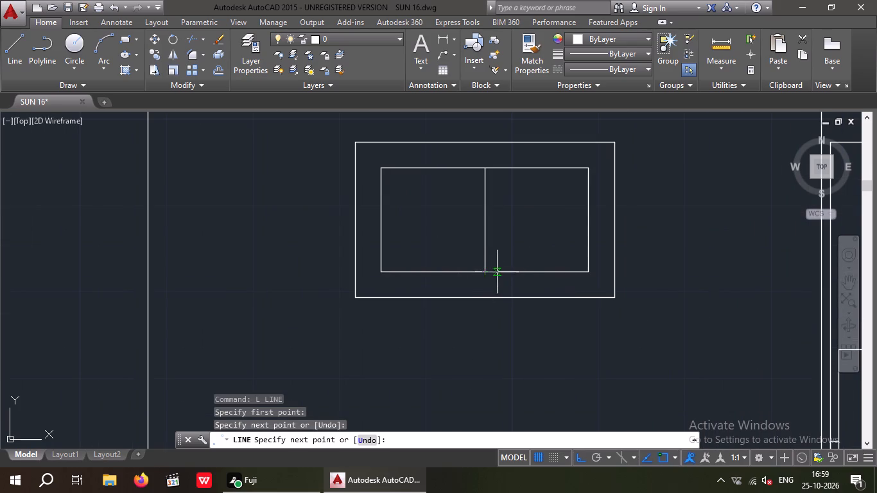
key(Escape)
key(Escape)
key(Escape)
Draw a freehand rectangle inside the door frame behind the gate, extending slightly below the gate's top edge.
scroll(503, 234, down, 3)
middle_drag(490, 282, 466, 300)
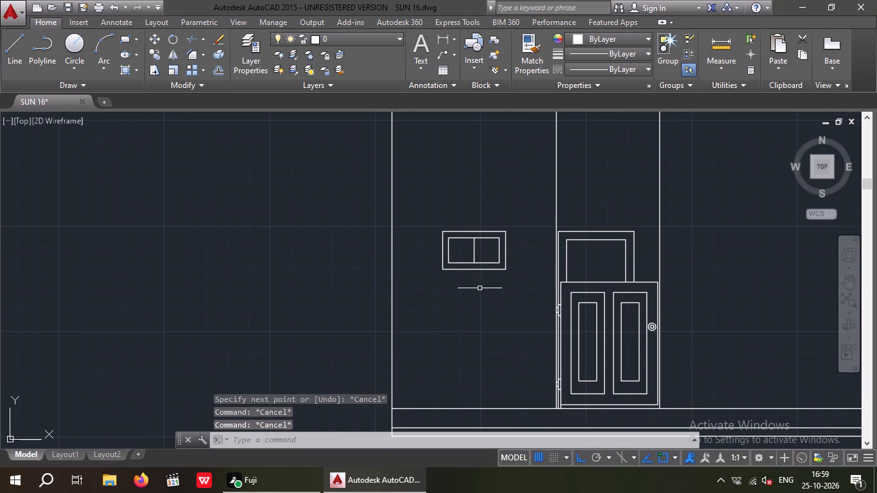
scroll(478, 281, down, 1)
middle_drag(473, 288, 444, 315)
scroll(469, 283, down, 2)
scroll(498, 286, up, 2)
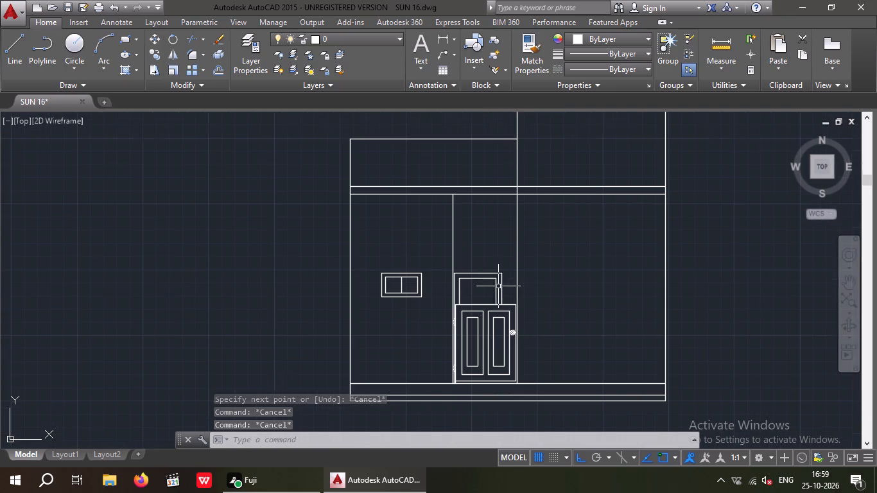
click(125, 39)
scroll(465, 299, up, 2)
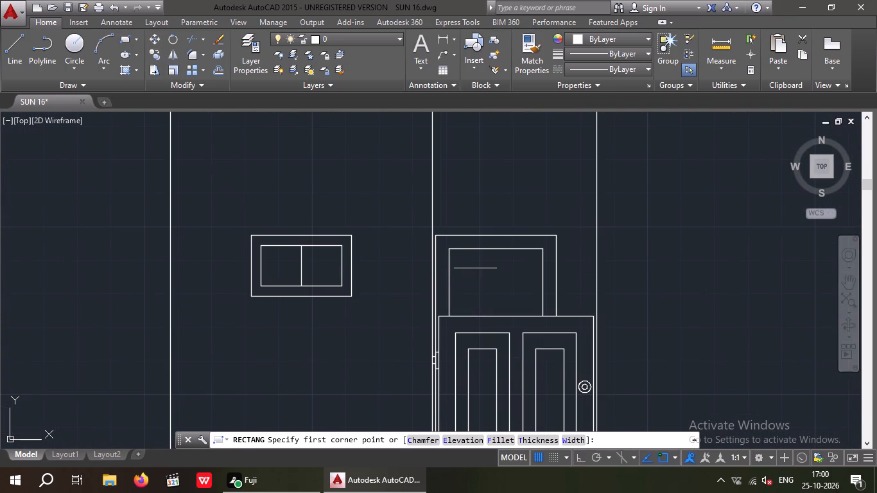
scroll(472, 270, up, 2)
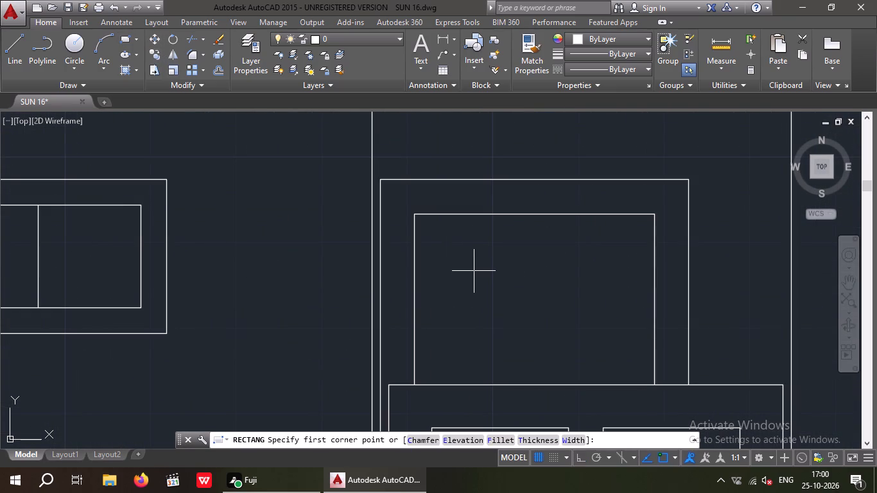
click(471, 270)
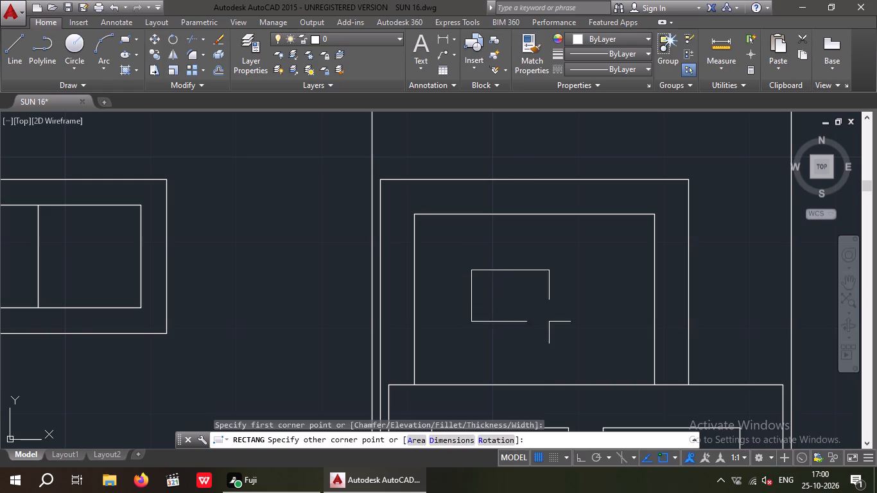
click(598, 406)
Trim both vertical sides of the new rectangle where they extend below the gate's top edge.
middle_drag(568, 395, 541, 259)
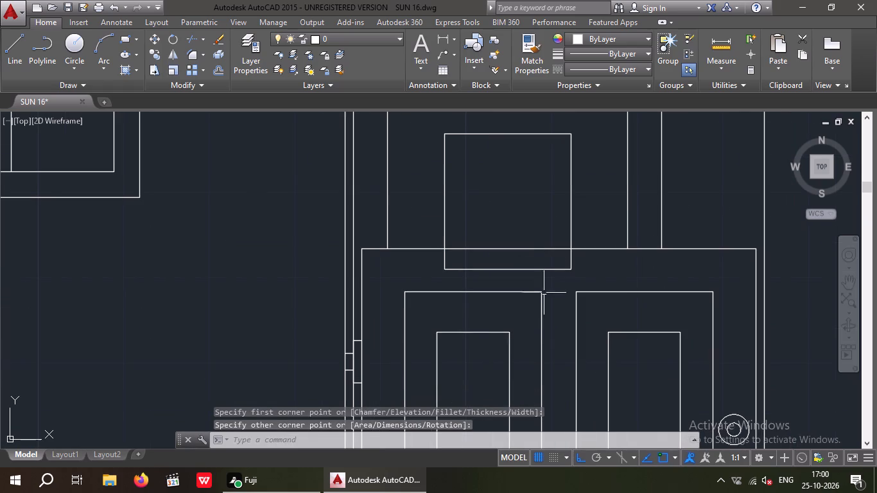
key(Escape)
key(Escape)
key(Escape)
key(t)
text(R)
key(space)
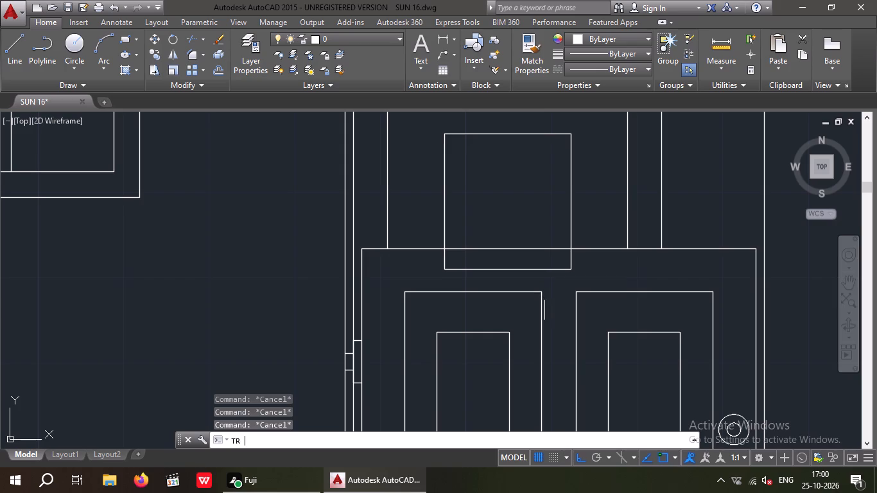
key(space)
scroll(543, 258, up, 2)
drag(636, 255, 575, 254)
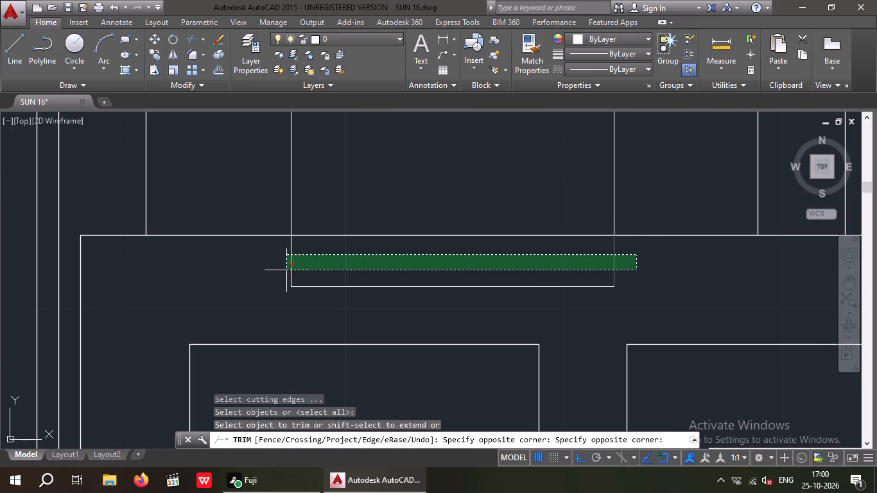
drag(264, 271, 272, 279)
key(Escape)
key(Escape)
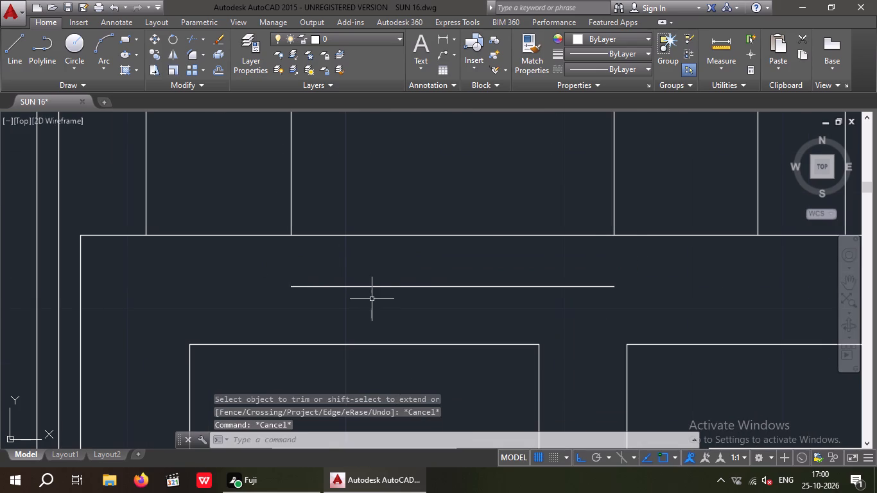
Delete the rectangle's leftover bottom line between the gate's top edge and its panels.
drag(374, 298, 358, 281)
click(355, 268)
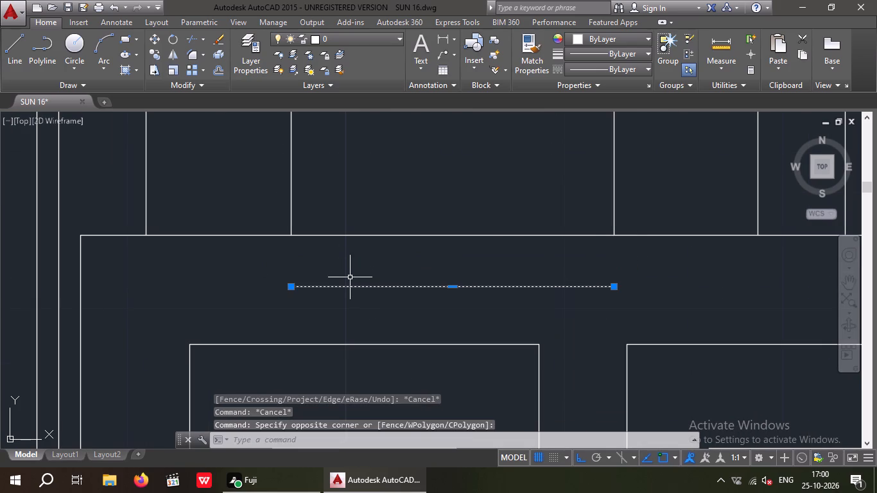
key(Delete)
scroll(360, 275, down, 3)
middle_drag(379, 282, 369, 322)
scroll(377, 306, down, 1)
scroll(400, 220, down, 2)
middle_drag(398, 234, 402, 257)
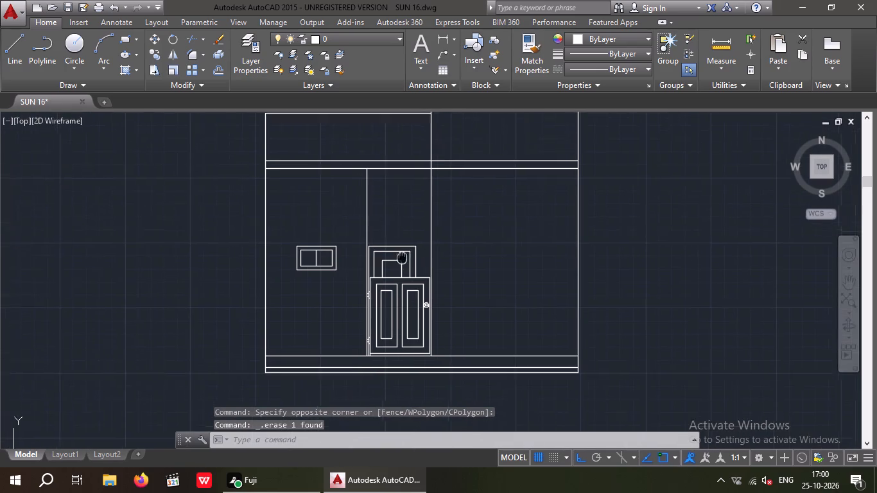
middle_drag(402, 257, 402, 267)
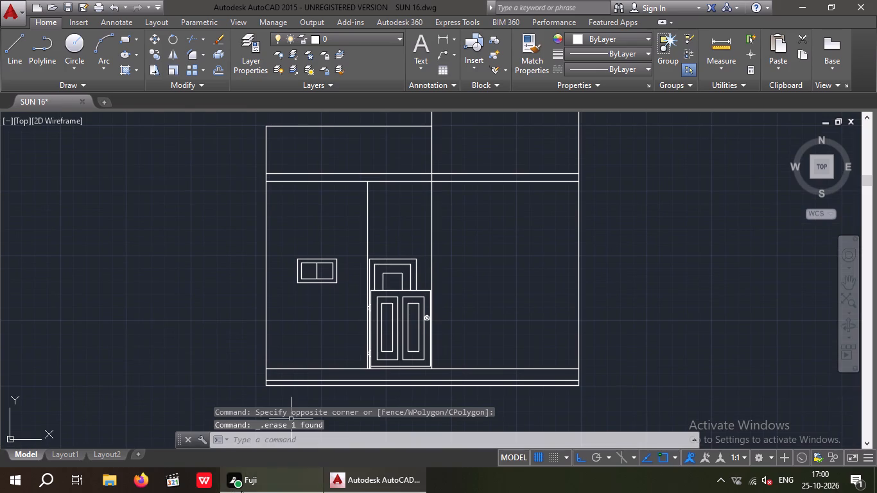
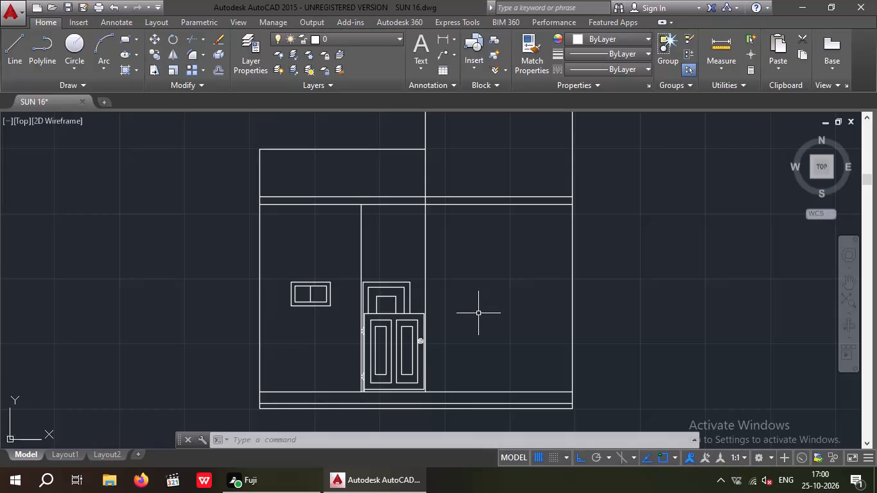
Offset the elevation's right and left outer wall lines 6" outward.
key(Escape)
key(Escape)
key(o)
key(Return)
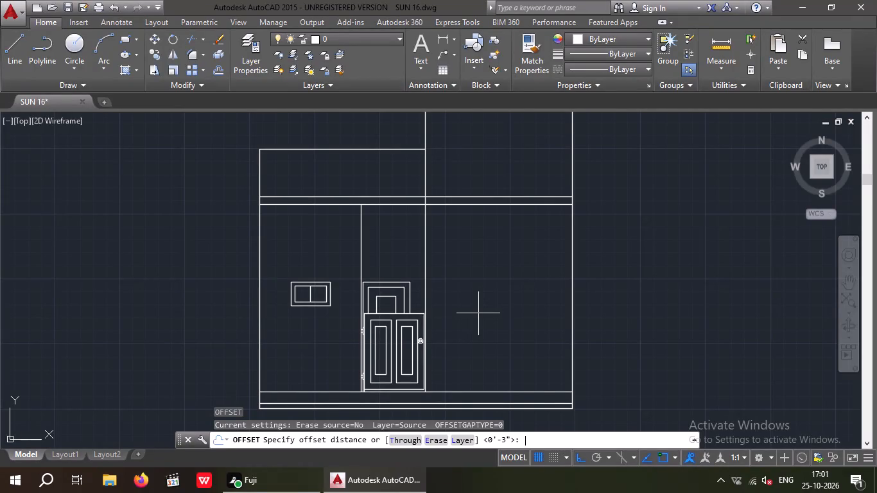
key(6)
key(shift+quotedbl)
key(Return)
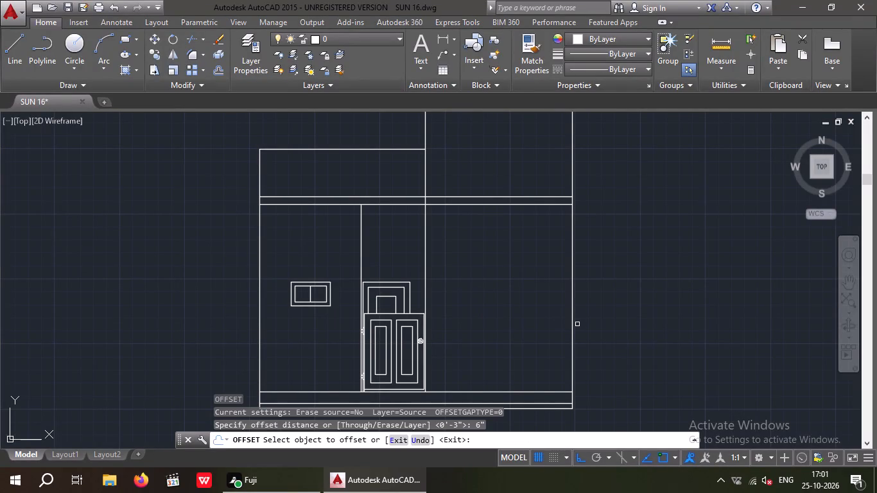
drag(572, 325, 595, 325)
drag(611, 319, 593, 324)
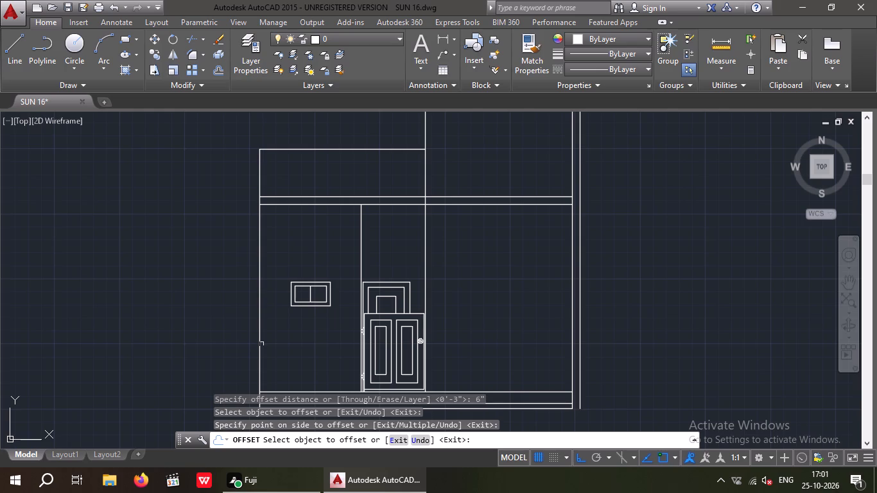
drag(259, 347, 232, 354)
click(223, 355)
middle_drag(219, 345, 238, 299)
scroll(236, 286, down, 1)
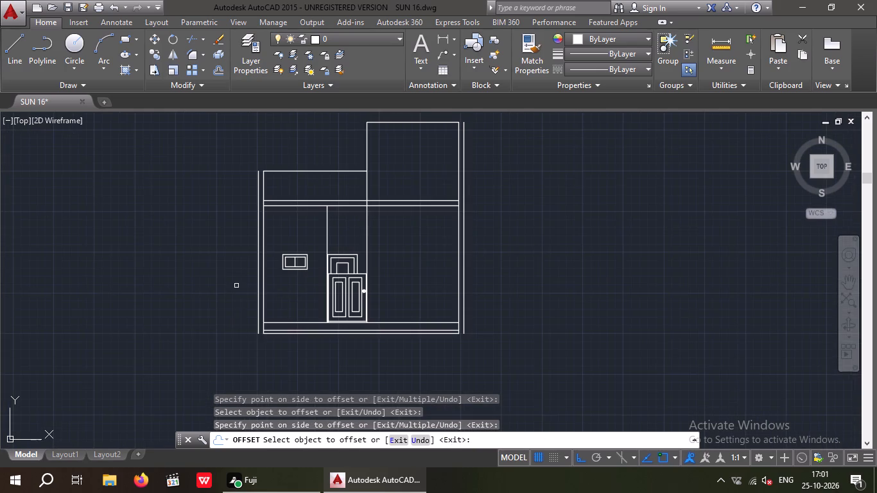
key(Escape)
key(Escape)
key(Escape)
Extend the two bottom base lines to the 6" offset lines at both ends of the elevation.
key(e)
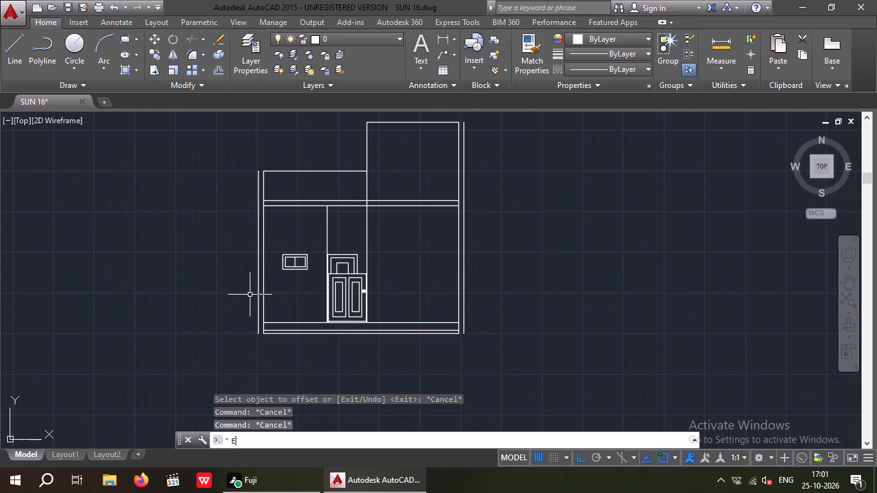
key(x)
key(space)
key(space)
scroll(269, 334, up, 3)
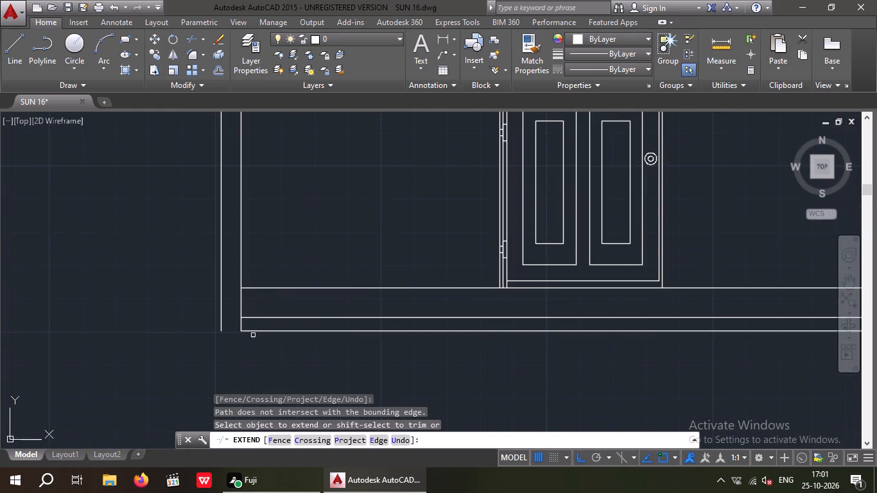
scroll(252, 329, up, 1)
drag(279, 355, 270, 341)
click(256, 302)
scroll(256, 311, down, 3)
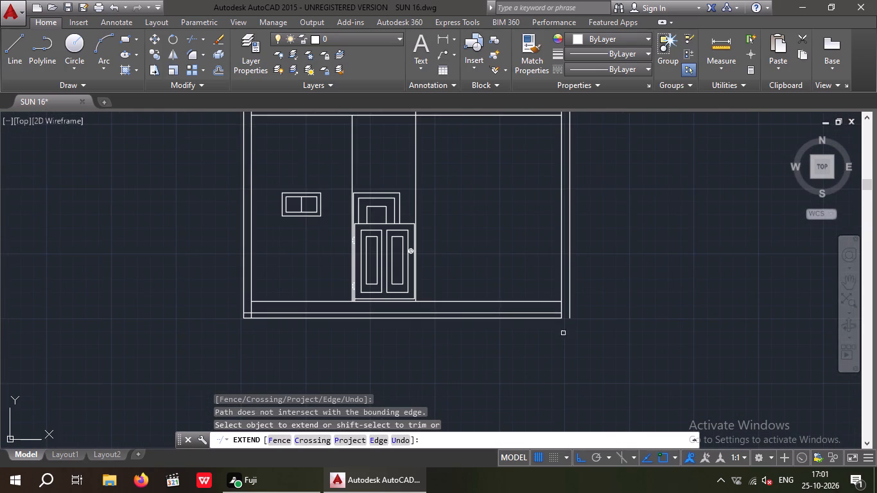
scroll(558, 320, up, 2)
drag(551, 347, 546, 338)
click(542, 295)
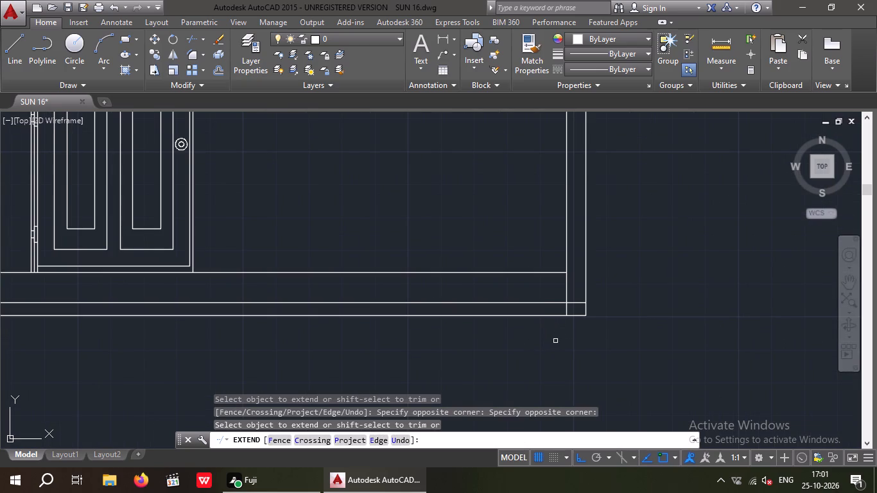
key(Escape)
key(Escape)
key(Escape)
Trim both 6" offset lines above the base strip so that only the strip's end caps are left.
text(TR)
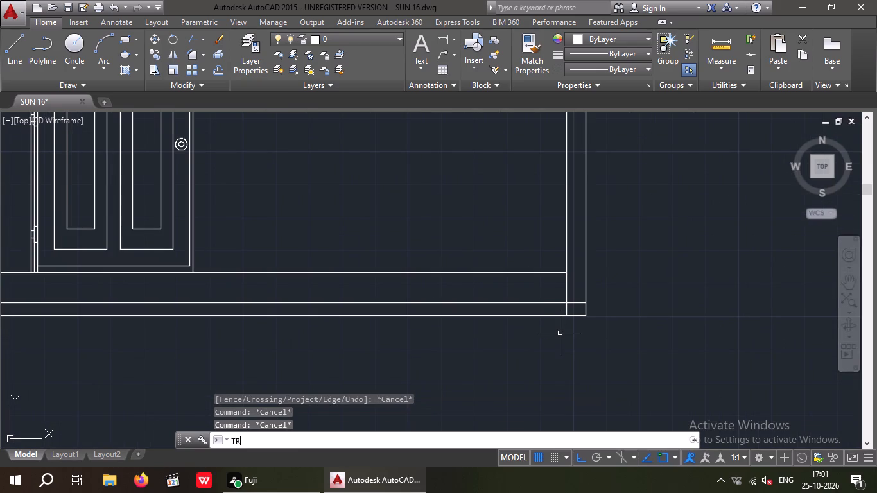
key(space)
key(space)
click(587, 277)
scroll(603, 270, down, 3)
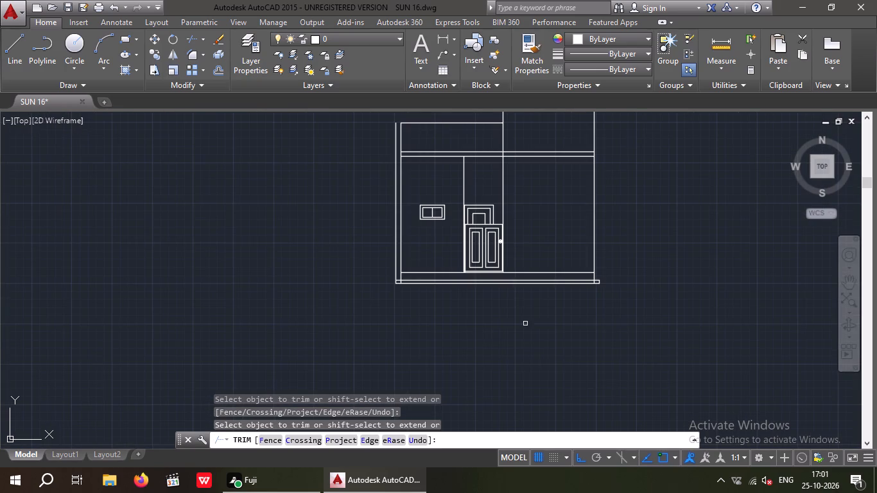
scroll(393, 266, up, 3)
click(401, 281)
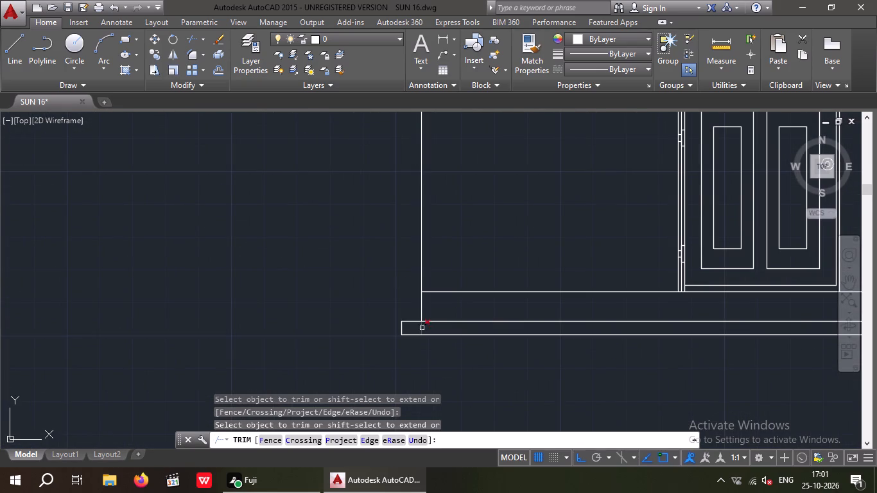
Trim the left and right outer wall lines where they pass through the base strip.
scroll(424, 334, up, 4)
click(399, 304)
scroll(401, 295, down, 4)
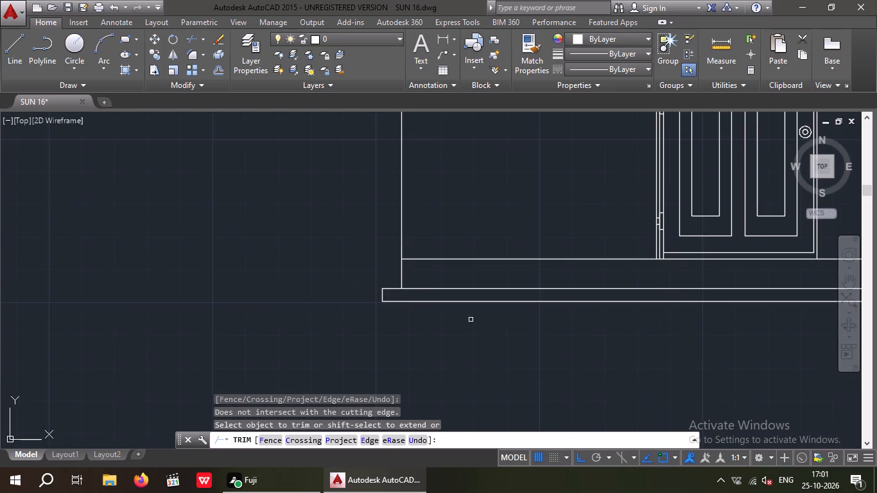
middle_drag(453, 329, 307, 338)
scroll(381, 322, down, 3)
scroll(544, 318, up, 5)
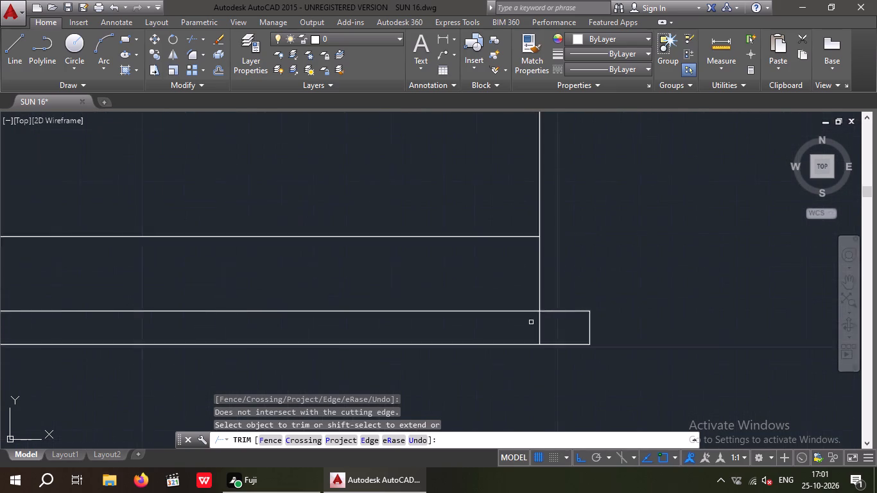
scroll(531, 322, up, 2)
click(551, 331)
scroll(557, 321, down, 6)
middle_drag(541, 345, 539, 365)
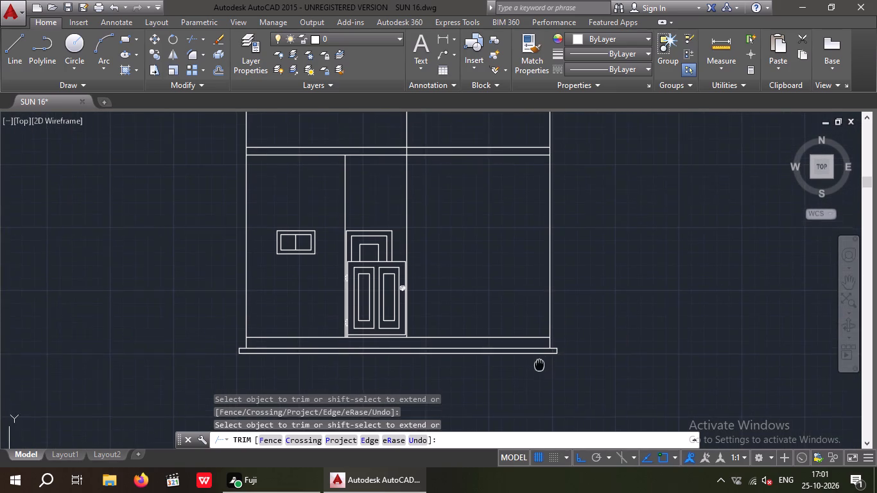
key(Escape)
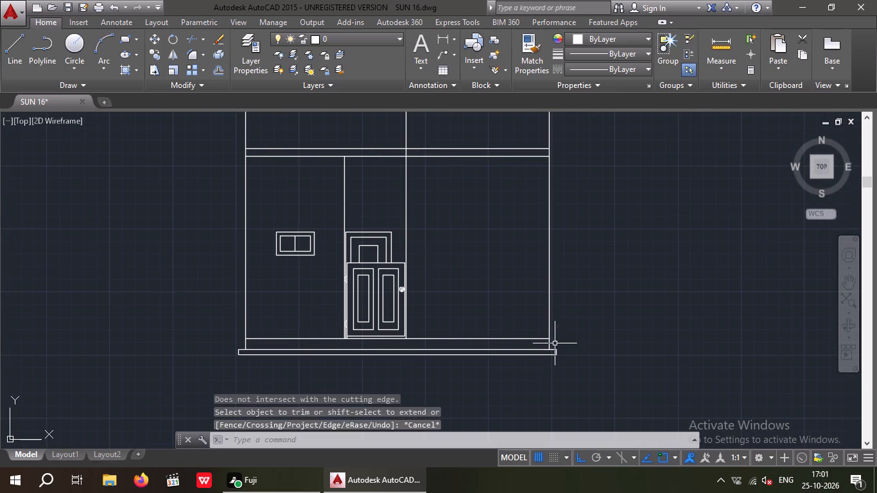
key(Escape)
Offset the elevation's right and left outer wall lines 1' outward.
key(o)
key(Escape)
key(Escape)
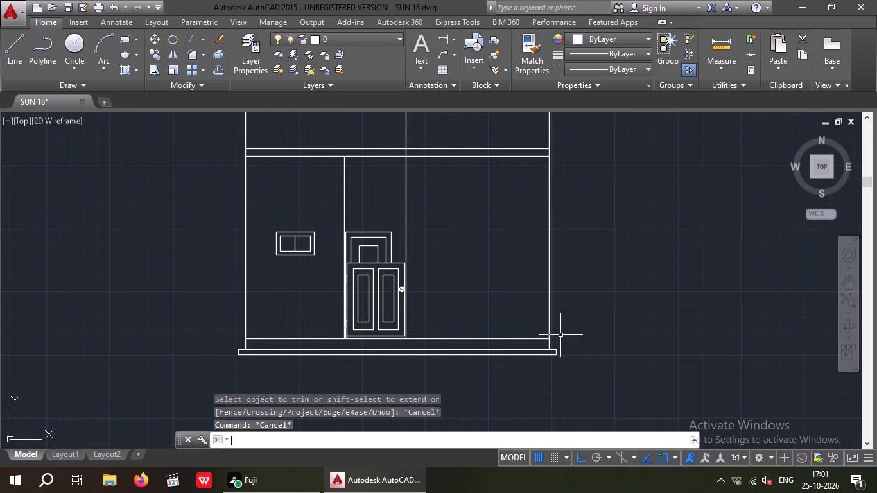
key(o)
key(Return)
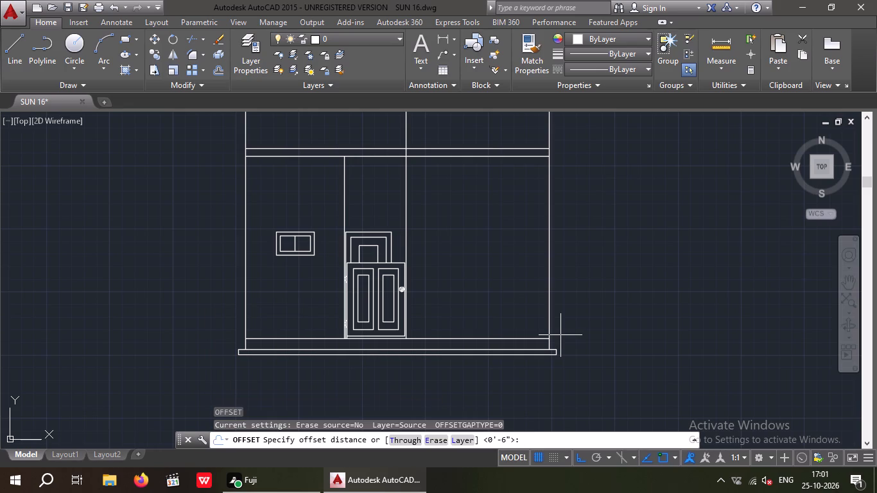
key(1)
key(apostrophe)
key(Return)
scroll(609, 290, down, 1)
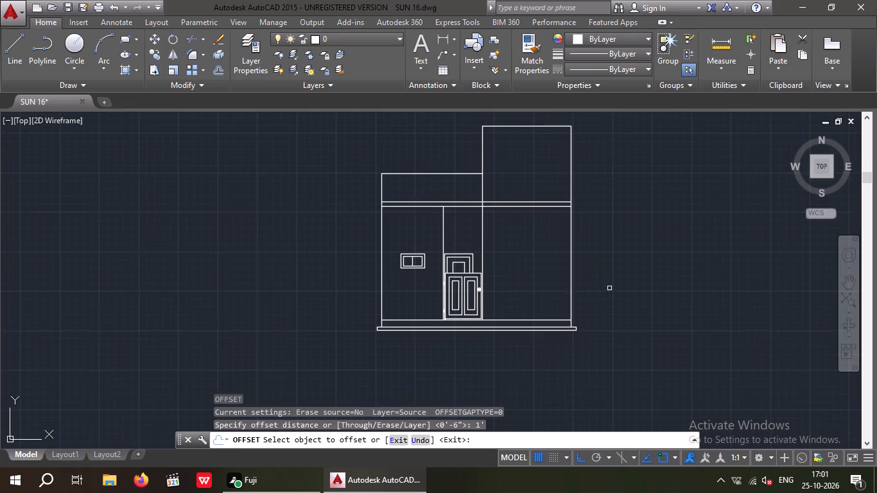
middle_drag(609, 289, 569, 358)
click(530, 298)
drag(587, 293, 587, 293)
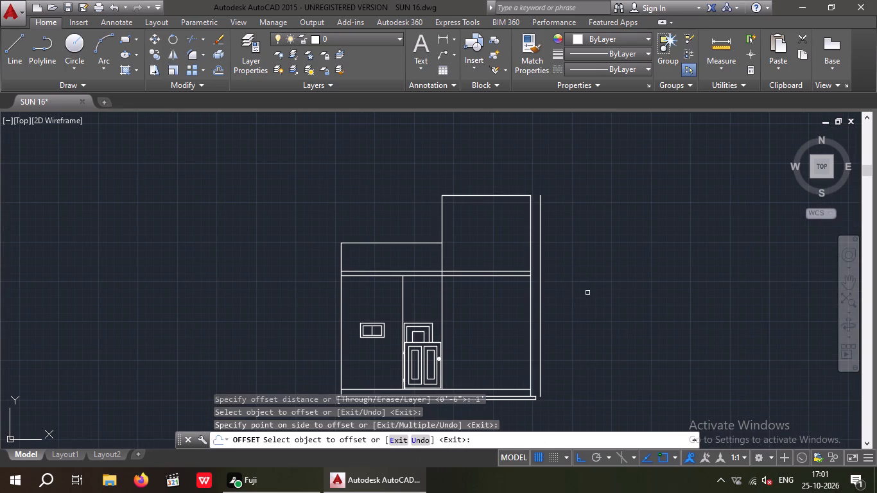
drag(587, 293, 569, 299)
drag(341, 297, 291, 313)
click(282, 312)
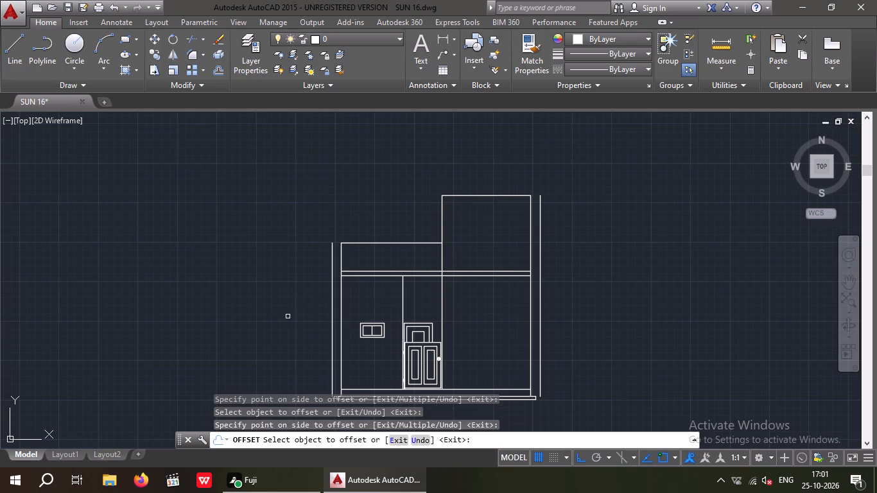
key(Escape)
key(Escape)
Extend both slab band lines to the 1' offset lines at the left and right ends.
key(e)
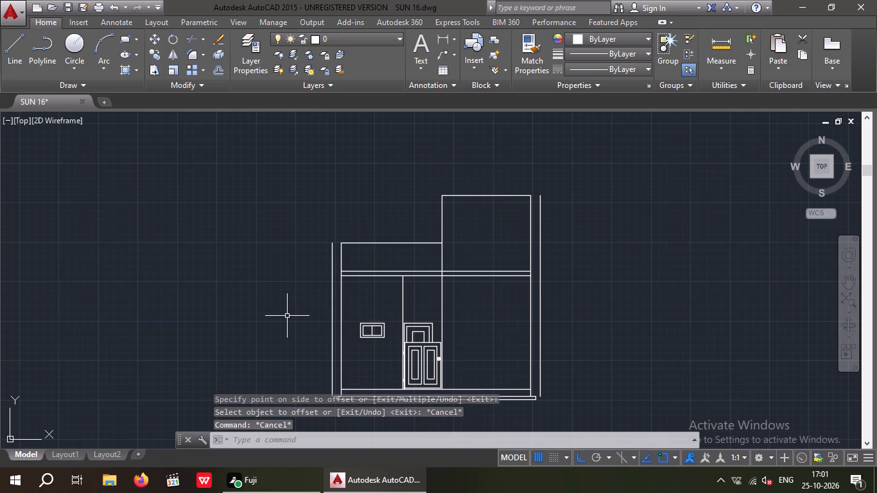
text(X)
key(space)
key(space)
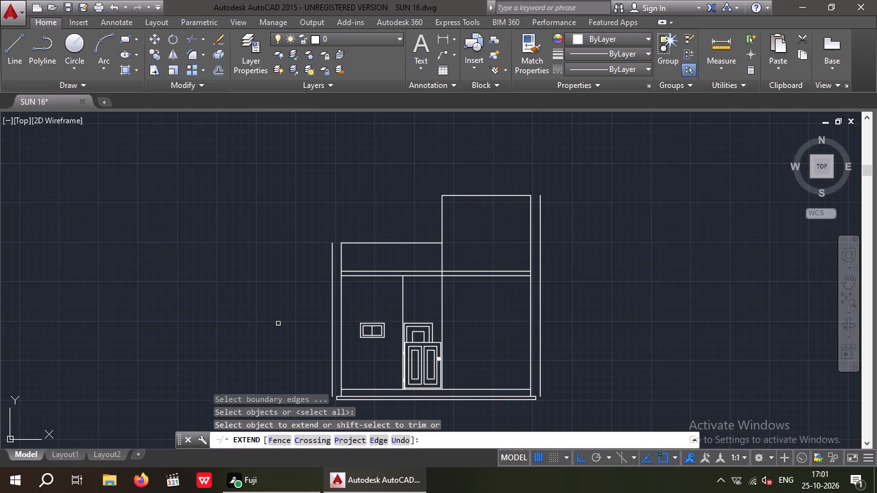
scroll(355, 255, up, 2)
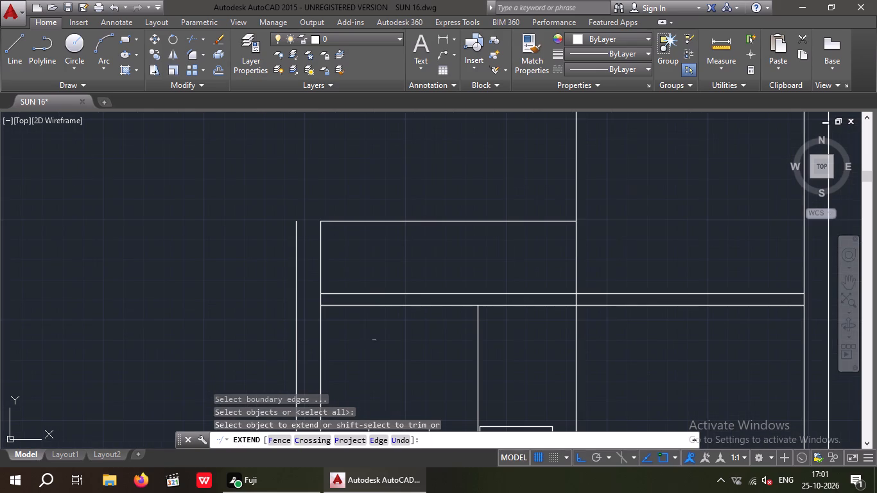
click(361, 334)
click(342, 286)
scroll(348, 281, down, 2)
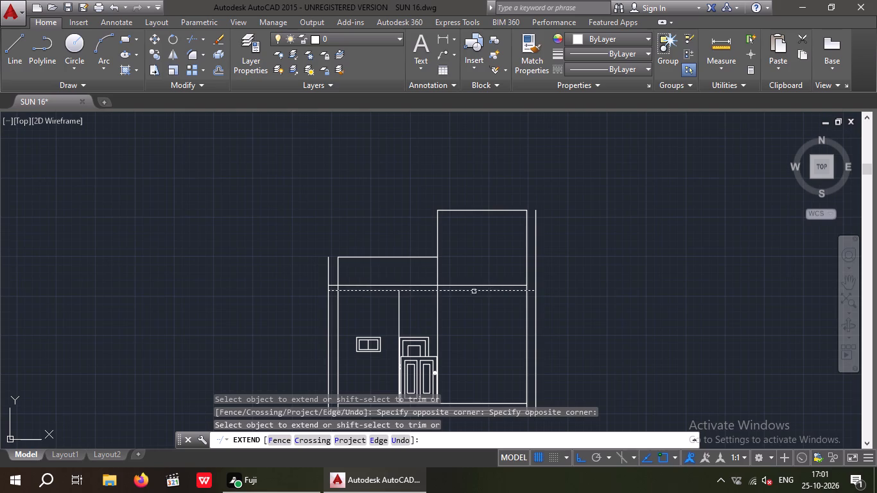
scroll(497, 293, up, 2)
drag(543, 313, 537, 300)
click(540, 246)
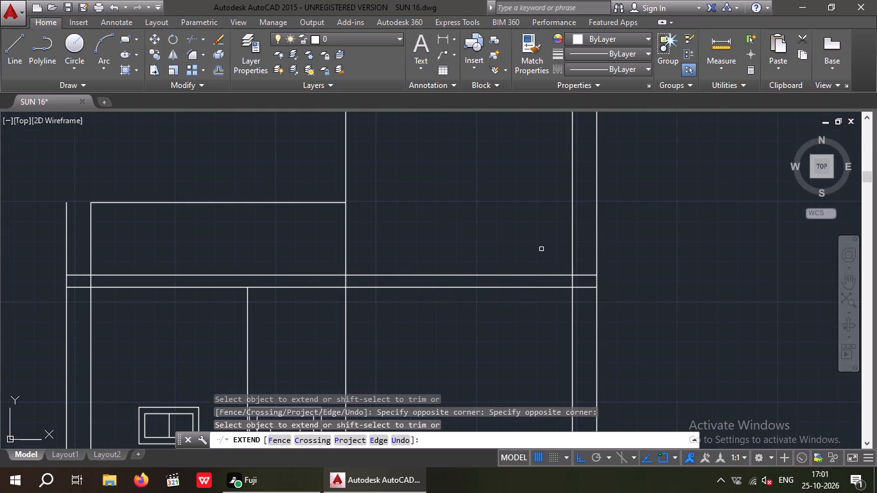
key(Escape)
key(Escape)
key(Escape)
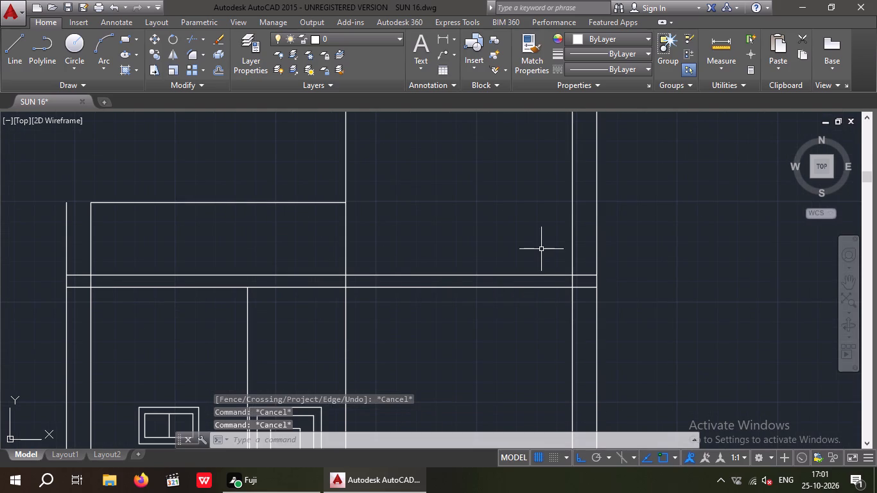
Trim both 1' offset lines above and below the slab band, leaving only the band's end caps.
text(TR)
key(space)
key(space)
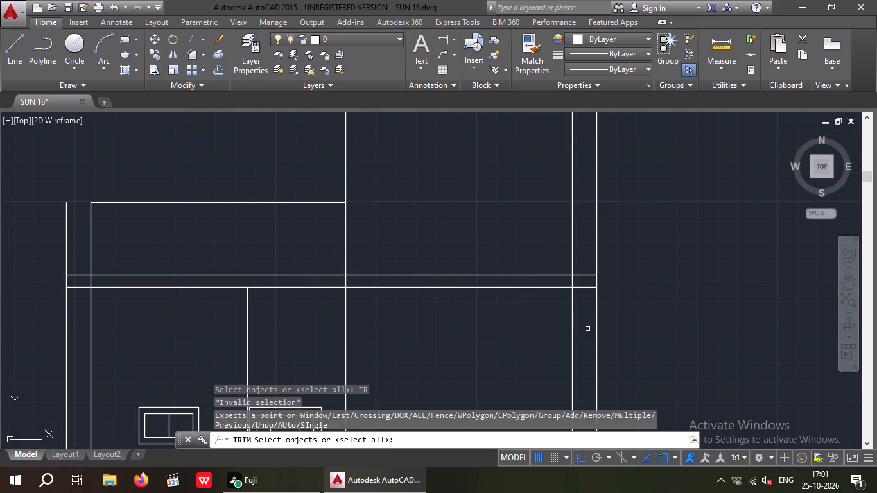
key(space)
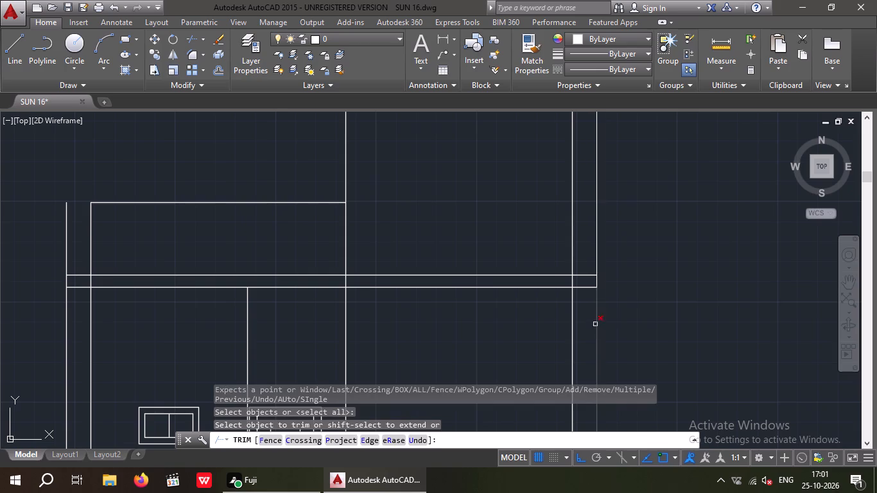
click(596, 324)
click(598, 236)
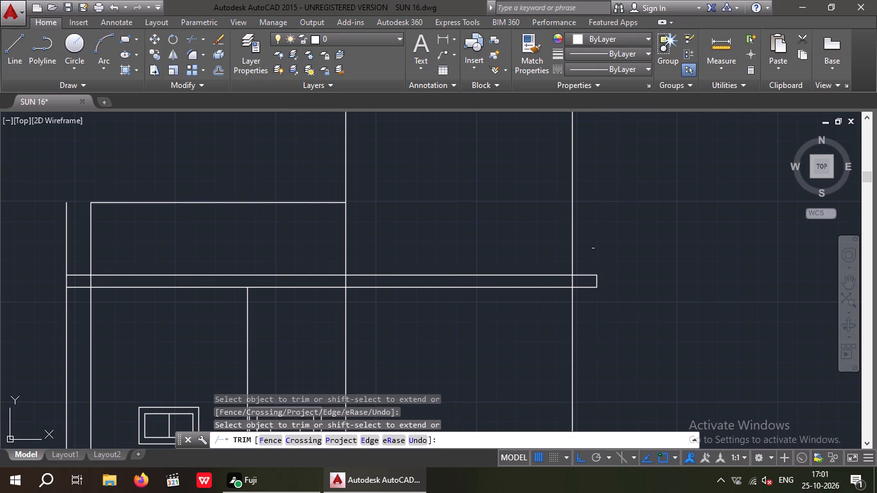
click(67, 349)
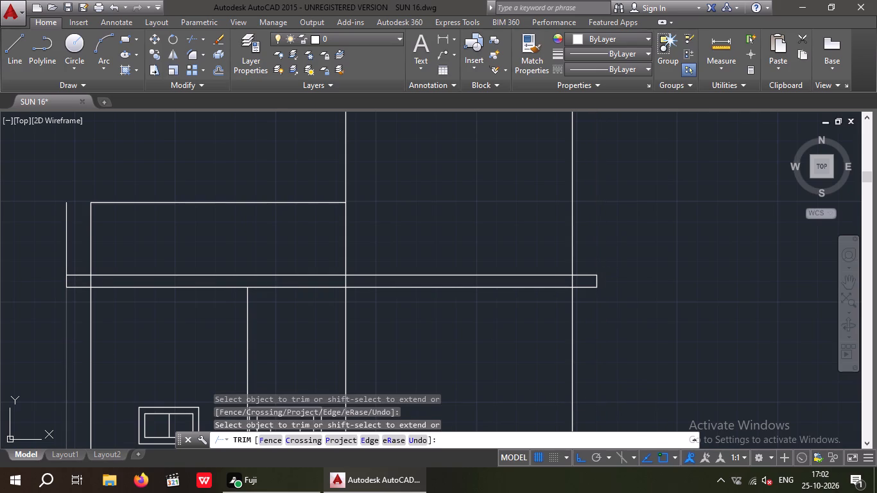
click(65, 252)
key(Escape)
key(Escape)
Trim the right and left outer wall lines where they pass through the slab band.
scroll(212, 219, down, 3)
middle_drag(282, 268, 313, 275)
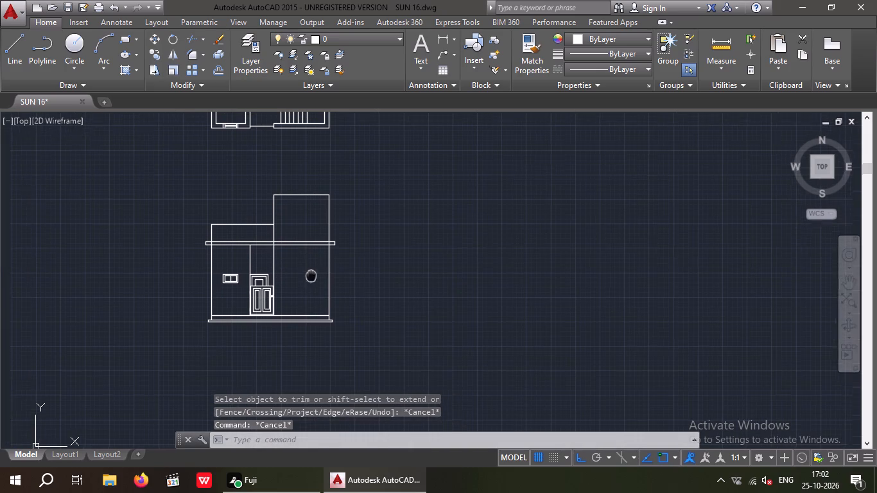
middle_drag(313, 275, 323, 278)
key(Escape)
key(Escape)
text(TR)
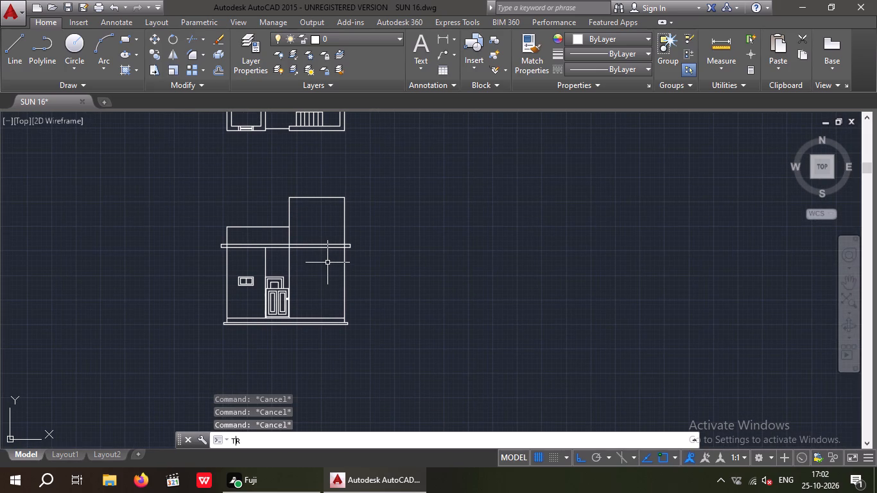
key(space)
key(space)
scroll(335, 251, up, 7)
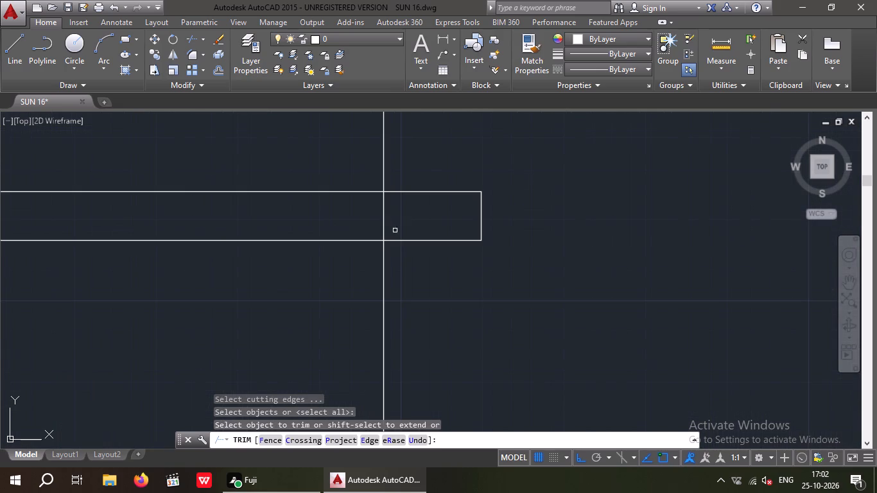
drag(399, 222, 379, 222)
click(368, 222)
click(383, 219)
scroll(387, 212, down, 4)
middle_drag(344, 253, 403, 282)
scroll(142, 249, up, 3)
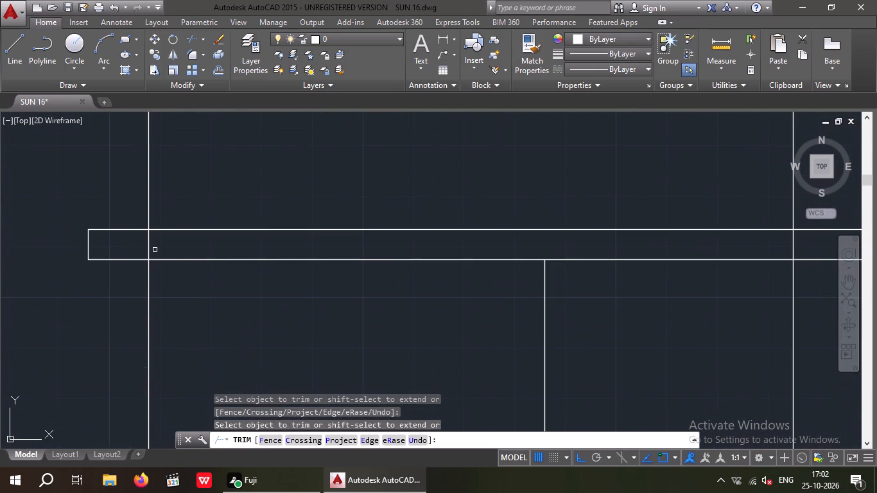
drag(162, 241, 142, 246)
click(134, 248)
scroll(142, 245, up, 1)
scroll(142, 245, down, 3)
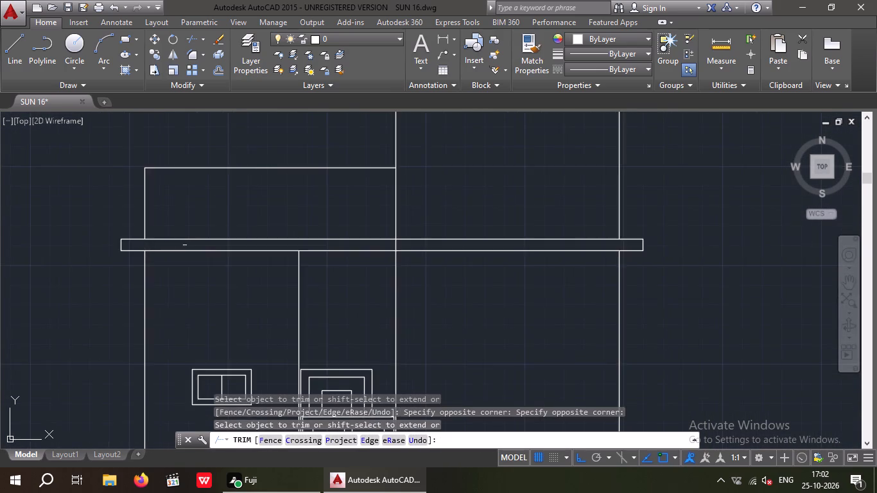
scroll(185, 244, down, 2)
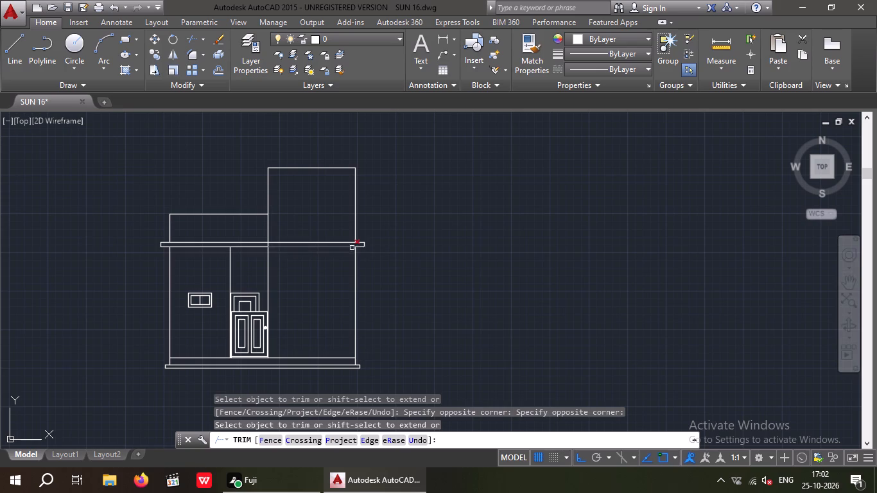
key(Escape)
key(Escape)
Extend the tower's upper right wall line down through the slab band.
key(e)
key(x)
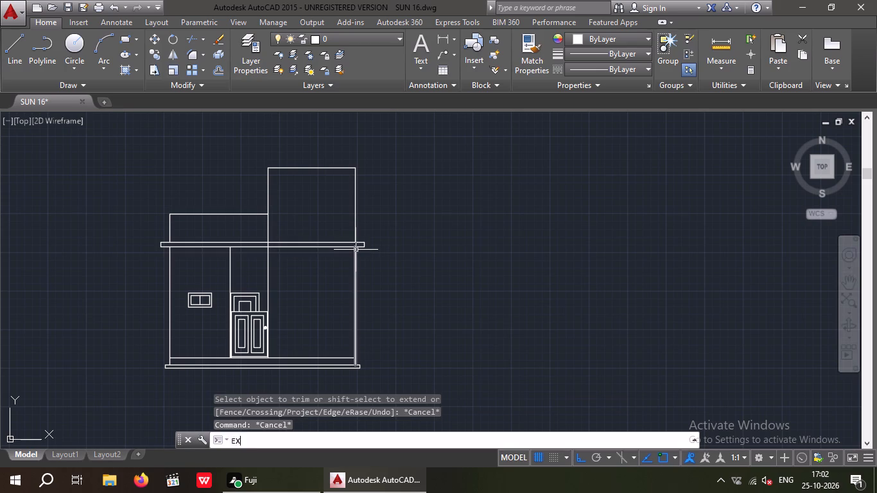
key(space)
key(space)
scroll(352, 241, up, 2)
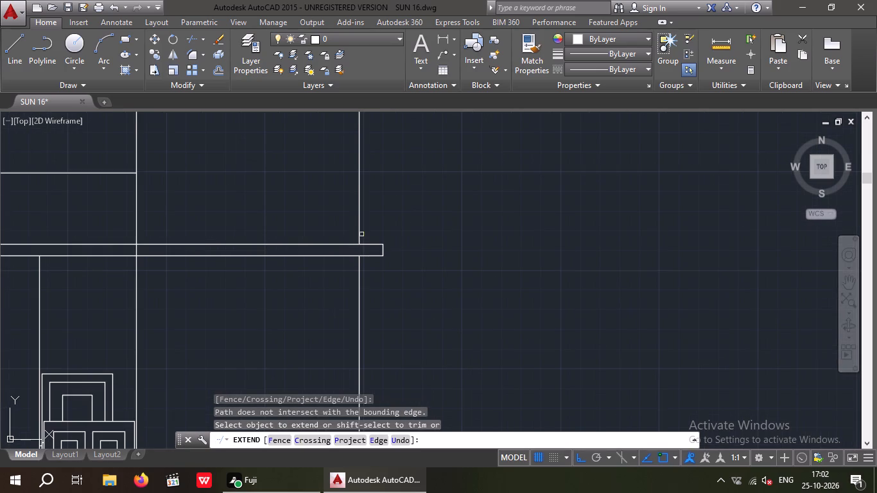
click(359, 236)
scroll(361, 223, down, 3)
middle_drag(395, 274, 406, 299)
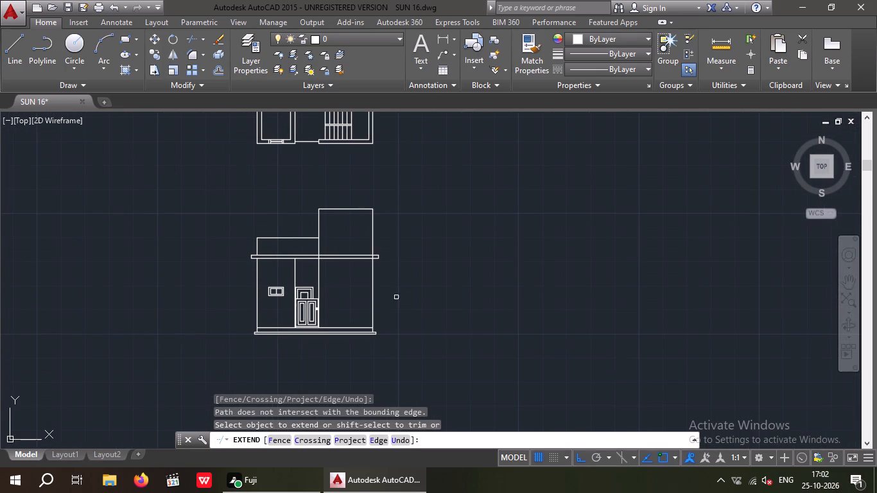
key(Escape)
key(Escape)
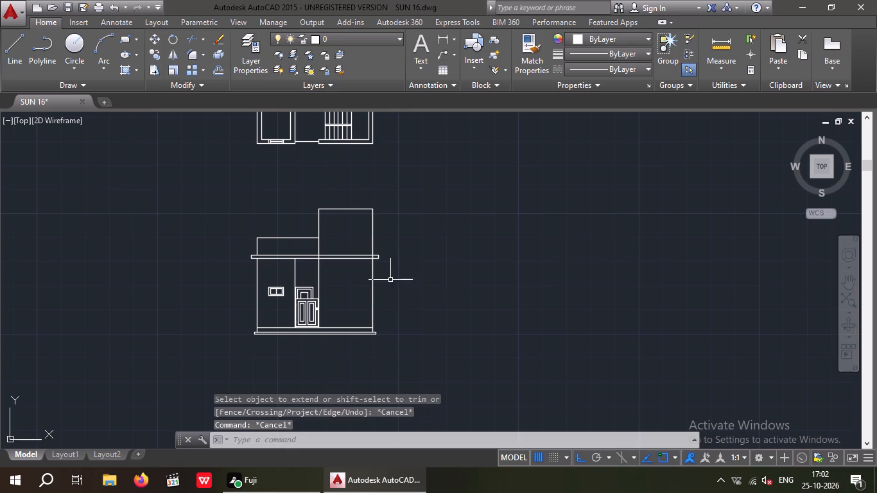
Trim both slab band lines between the tower's left and right wall lines, leaving the stub beyond the right wall.
middle_drag(390, 303, 393, 322)
key(Escape)
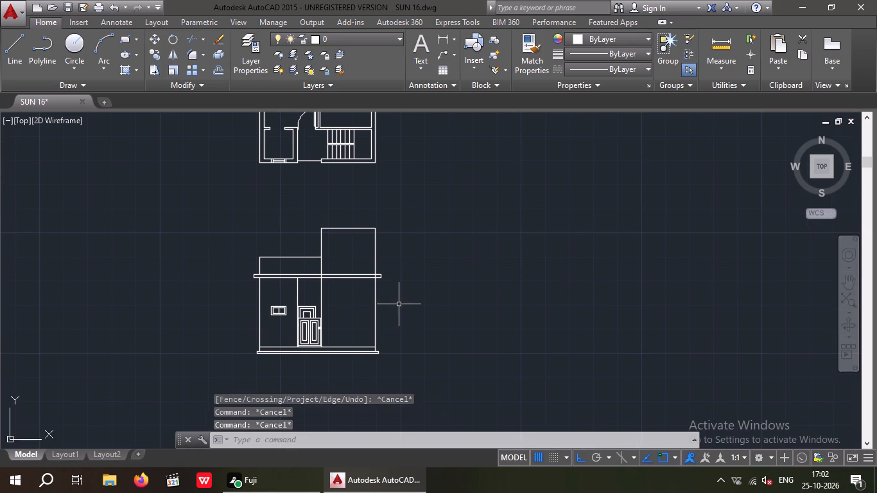
key(Escape)
key(t)
key(r)
key(space)
key(space)
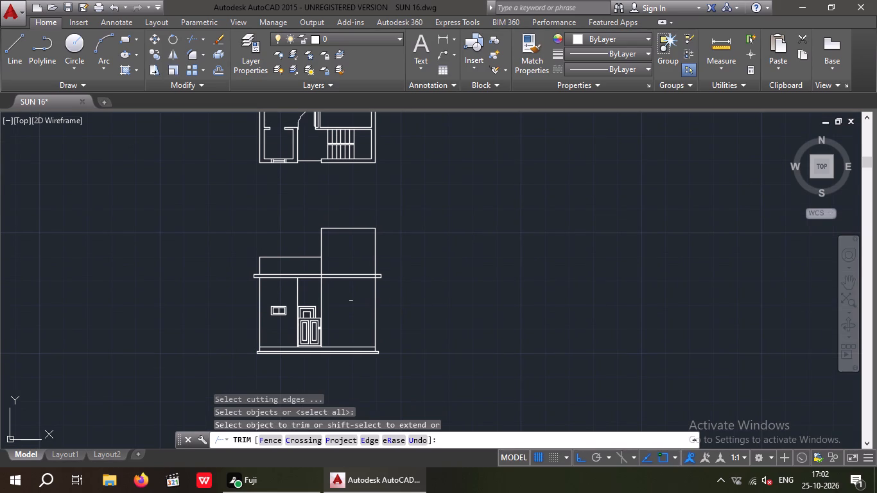
drag(352, 292, 349, 286)
click(347, 266)
scroll(353, 270, down, 1)
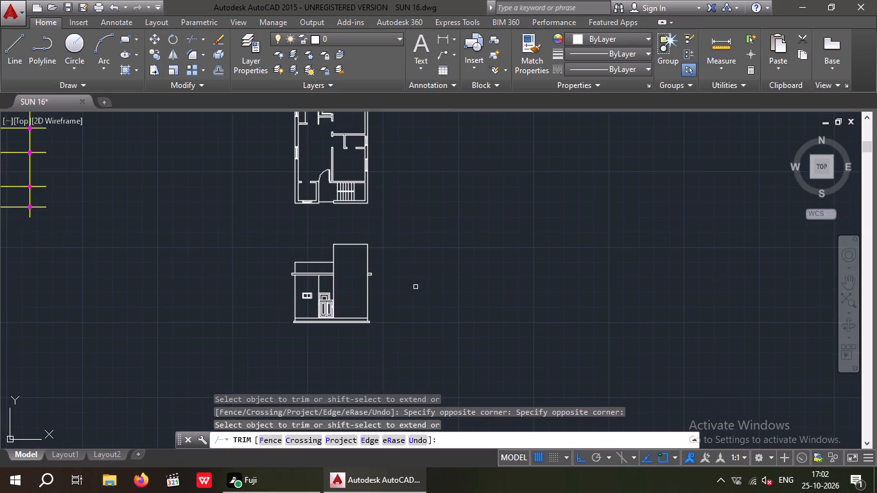
middle_drag(428, 292, 428, 349)
key(Escape)
key(Escape)
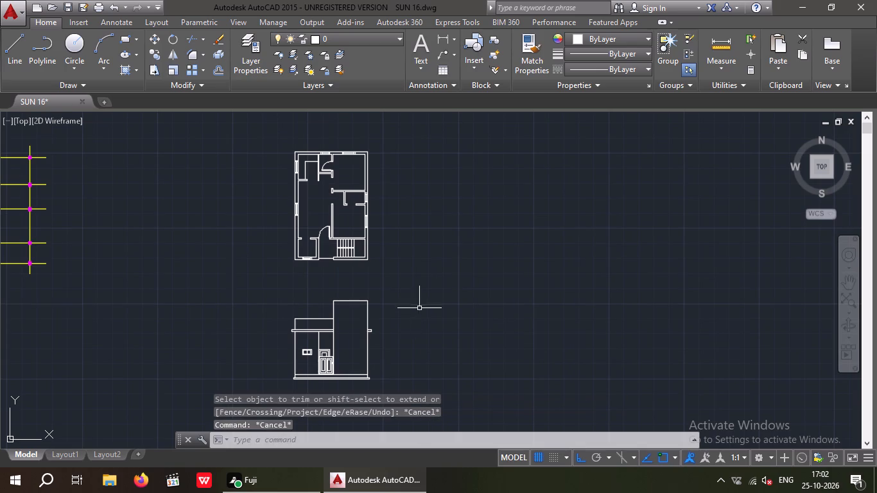
Offset the tower's top line 5" upward.
key(o)
key(Return)
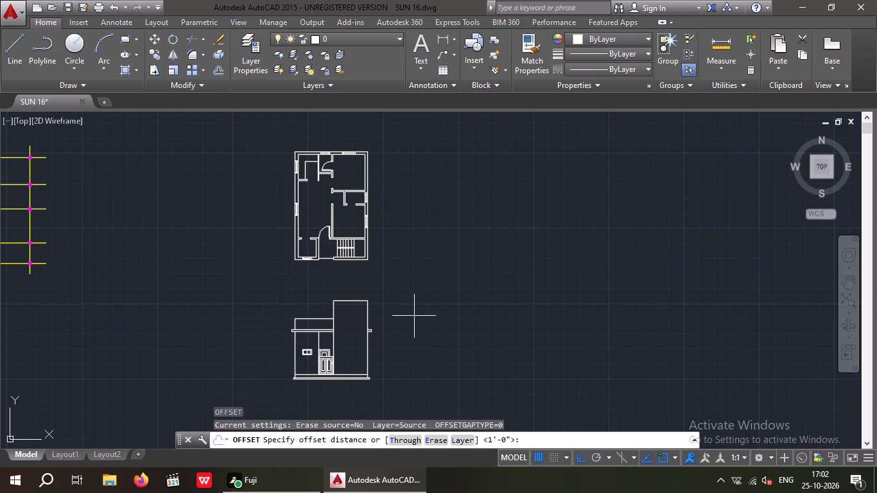
key(5)
key(shift+quotedbl)
key(Return)
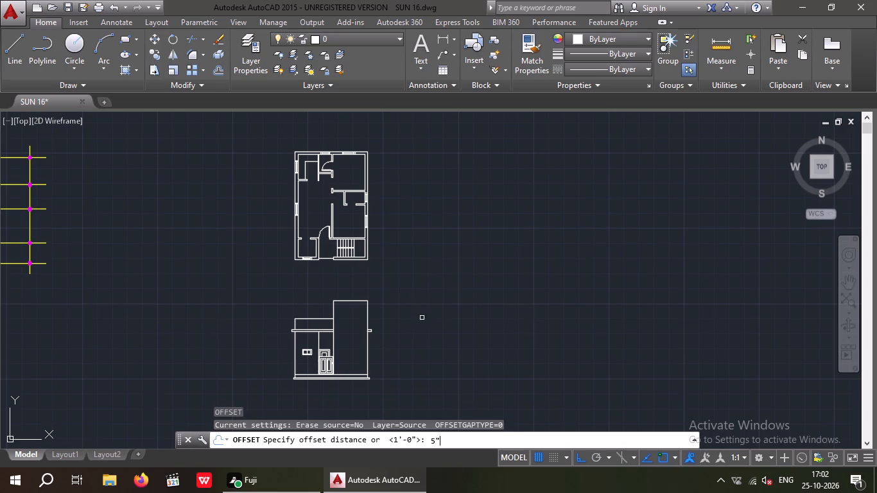
scroll(350, 294, up, 3)
click(350, 320)
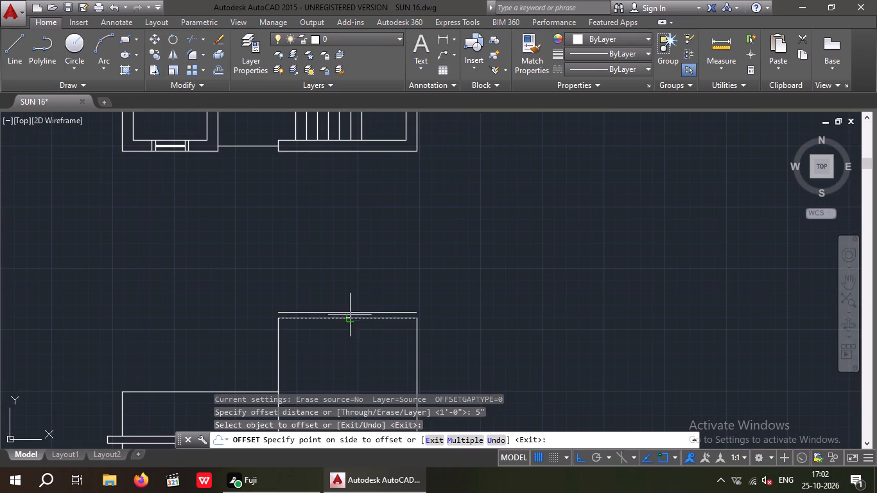
click(352, 295)
key(Escape)
key(Escape)
Offset the tower's right wall line 1' outward.
key(o)
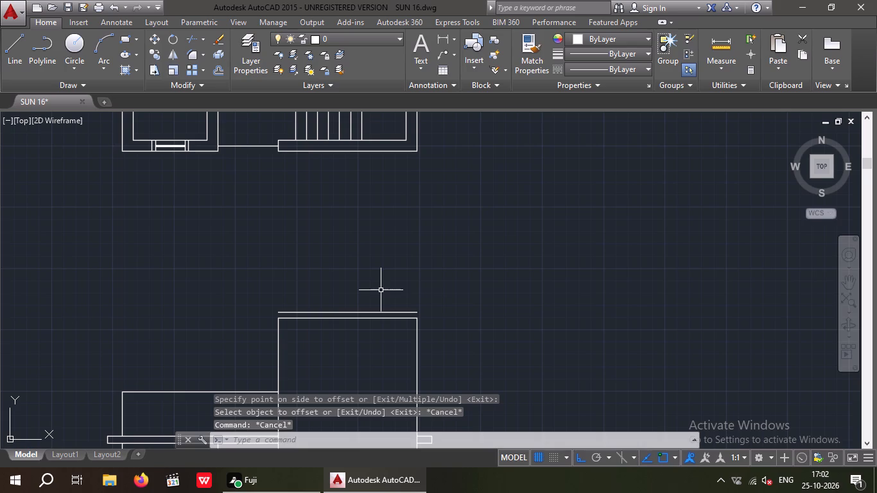
key(Return)
key(1)
key(apostrophe)
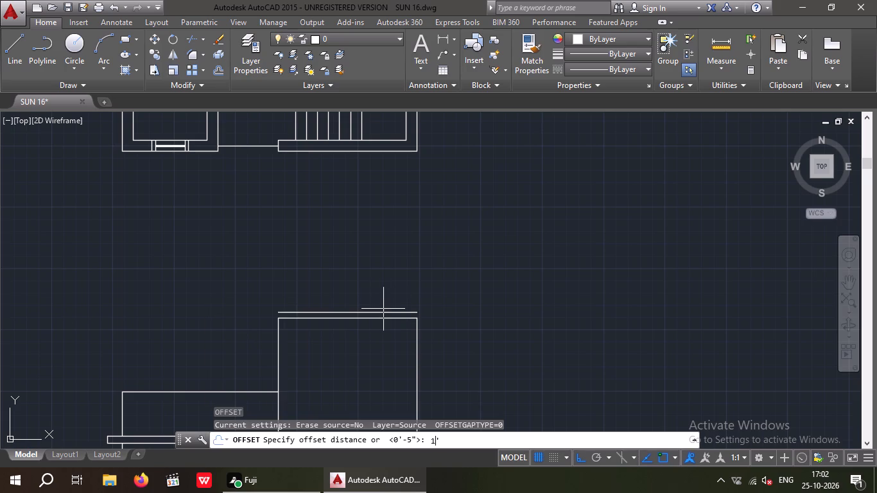
key(Return)
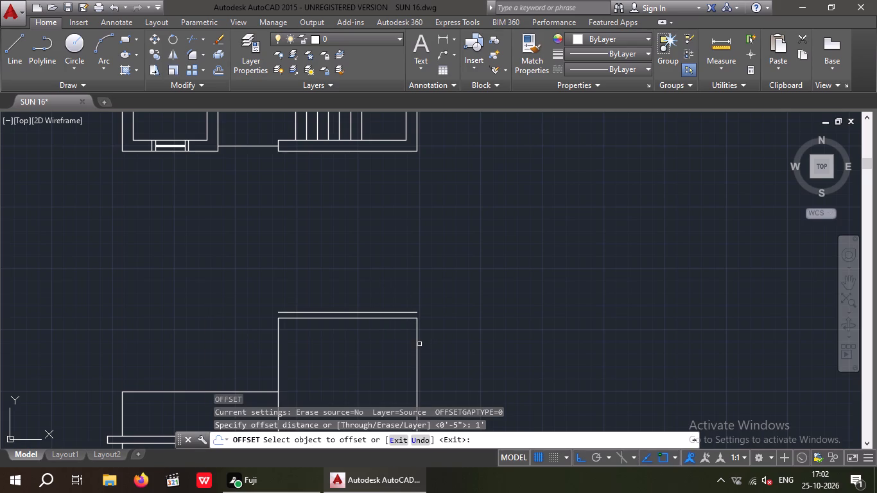
drag(417, 346, 425, 346)
click(474, 345)
key(Escape)
key(Escape)
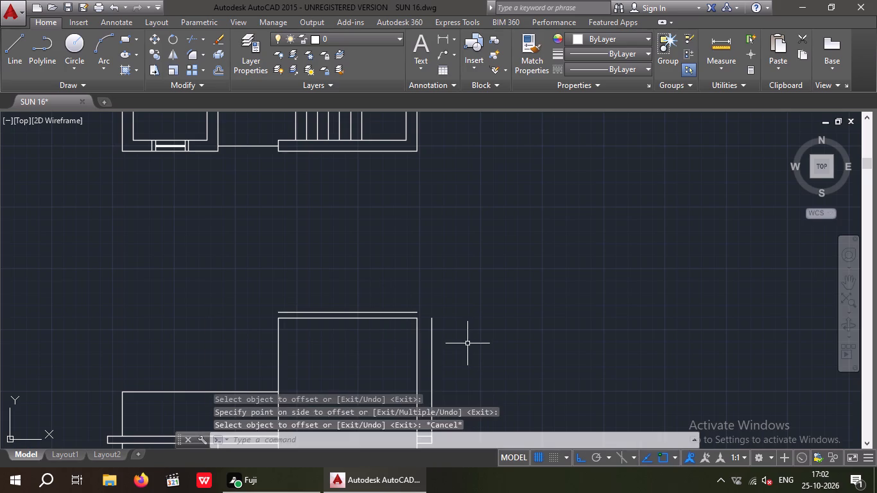
Extend the tower's original top line right to the 1' offset line.
text(EX)
key(space)
key(space)
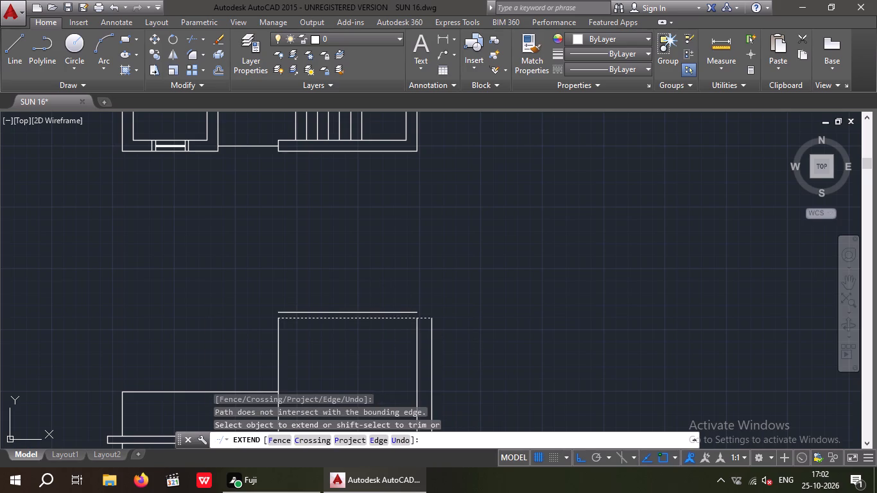
click(401, 316)
click(395, 327)
key(Escape)
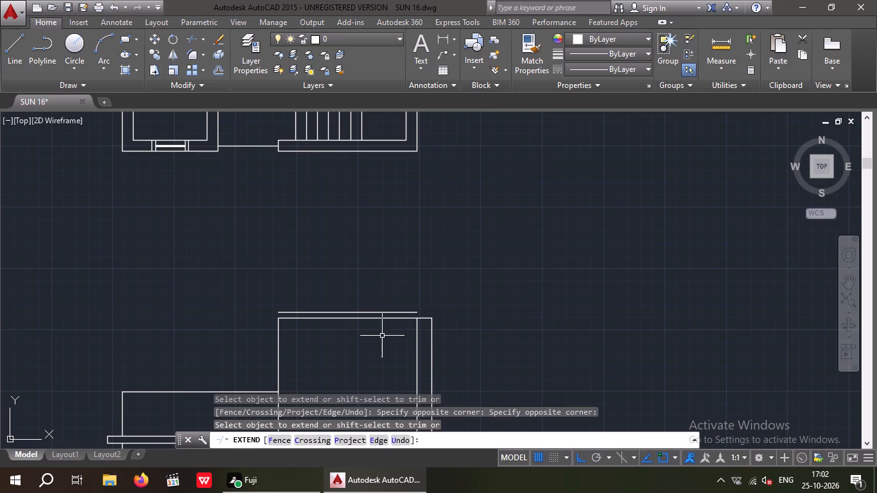
key(Escape)
Fillet the 1' offset line with the upper 5" offset line into a square corner at the tower's top right.
key(f)
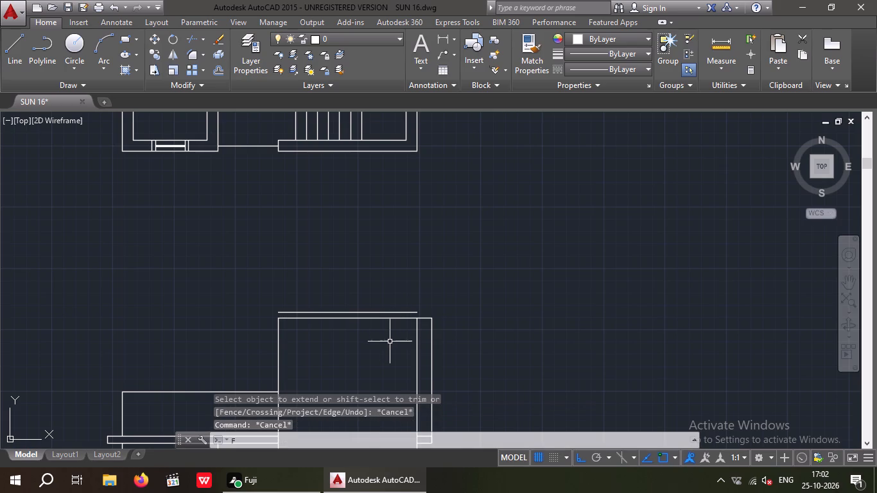
key(space)
click(431, 333)
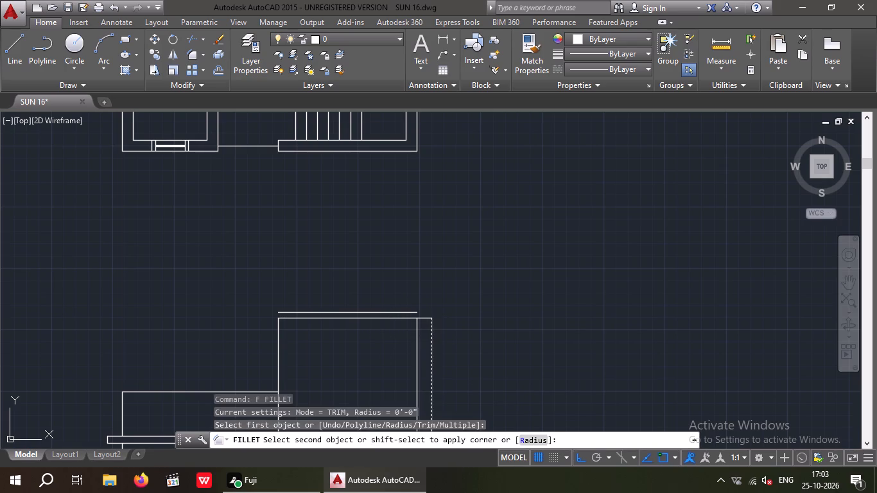
click(413, 311)
key(Escape)
key(Escape)
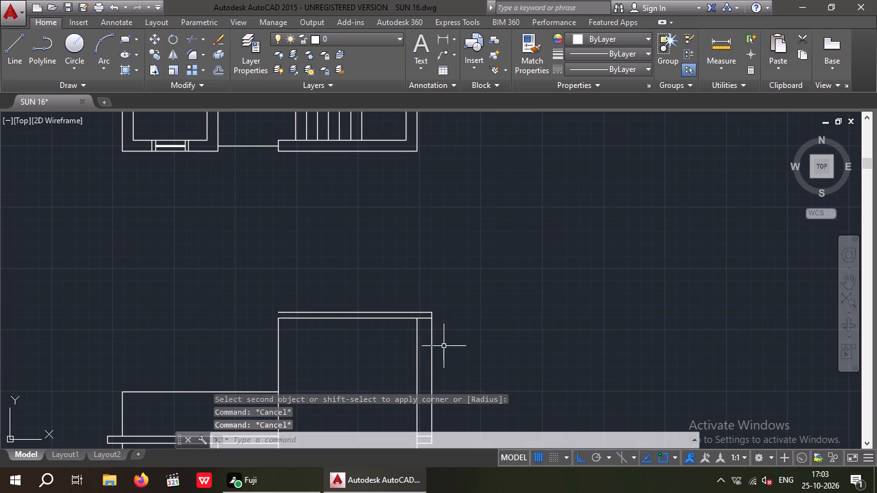
Trim the 1' offset line below the tower's roof slab, leaving only the slab's right end cap.
text(TR)
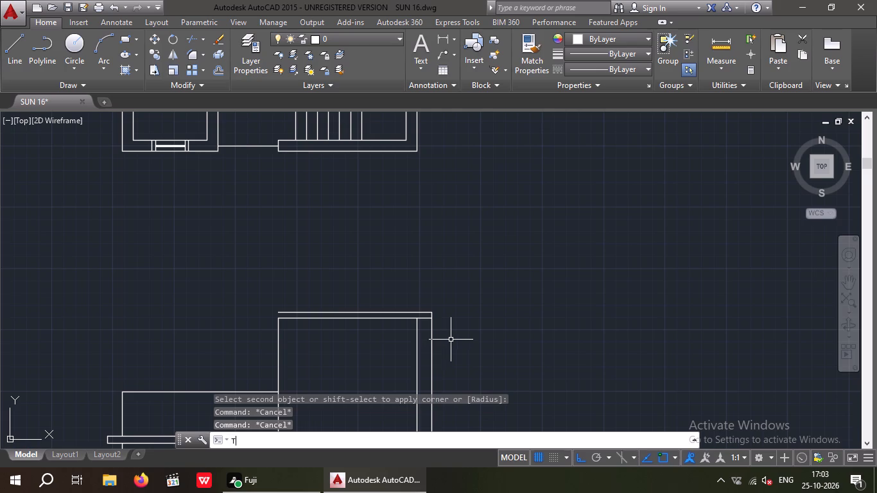
key(space)
key(space)
click(431, 357)
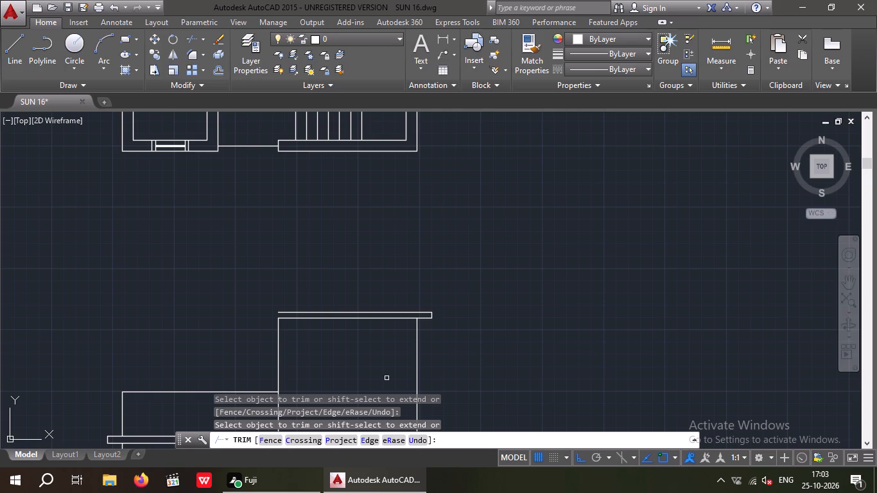
key(Escape)
key(Escape)
Offset the tower's left wall line 2'6" to the left.
key(o)
key(Return)
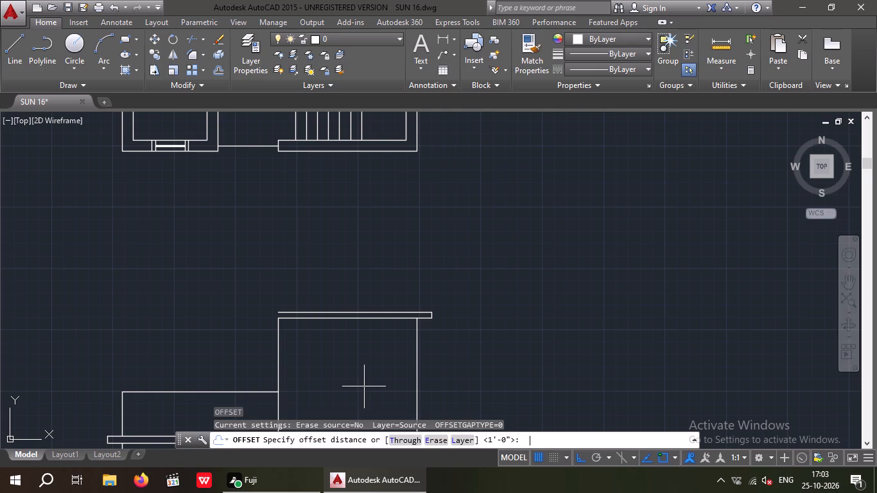
text(2'6")
key(Return)
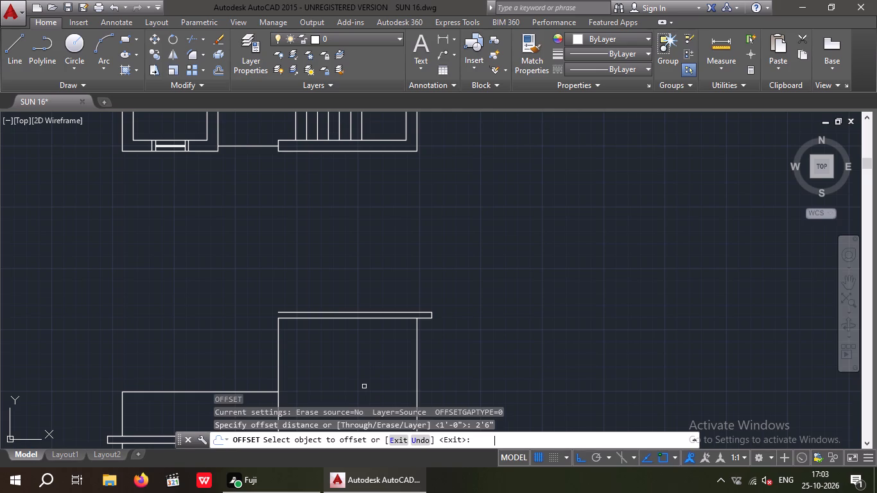
click(277, 360)
click(259, 363)
key(Escape)
key(Escape)
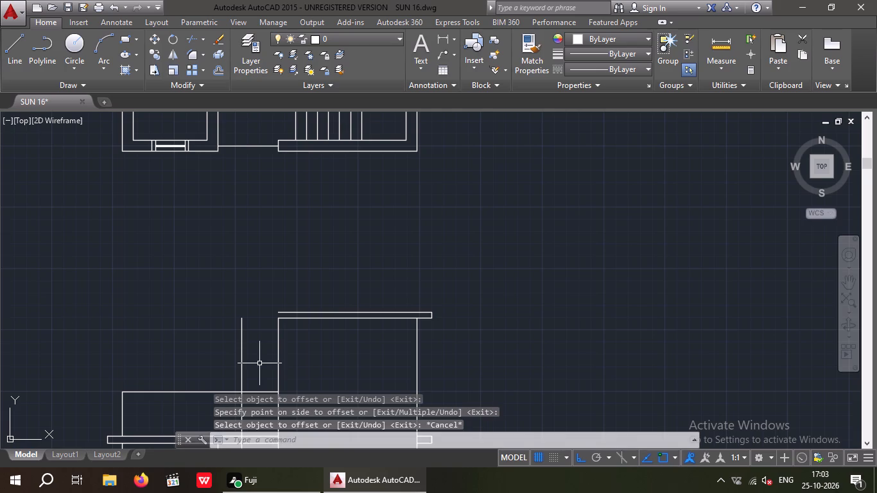
Extend the tower's original top line left to the 2'6" offset line.
text(EX)
key(space)
key(space)
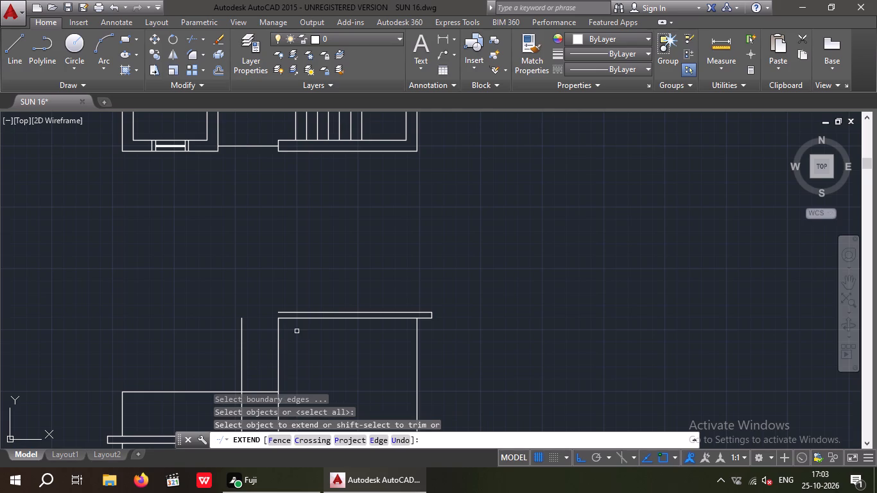
click(296, 317)
key(Escape)
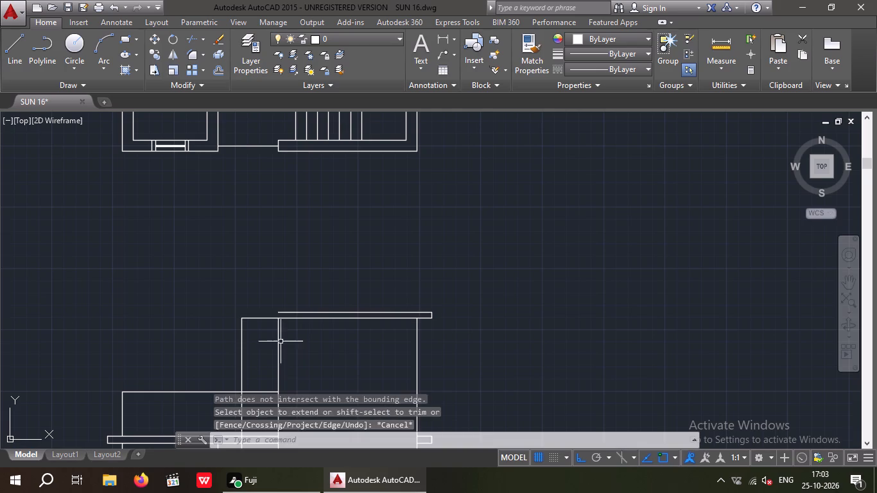
key(Escape)
Fillet the 2'6" offset line with the roof slab's upper line into a square corner at the slab's left end.
key(f)
key(space)
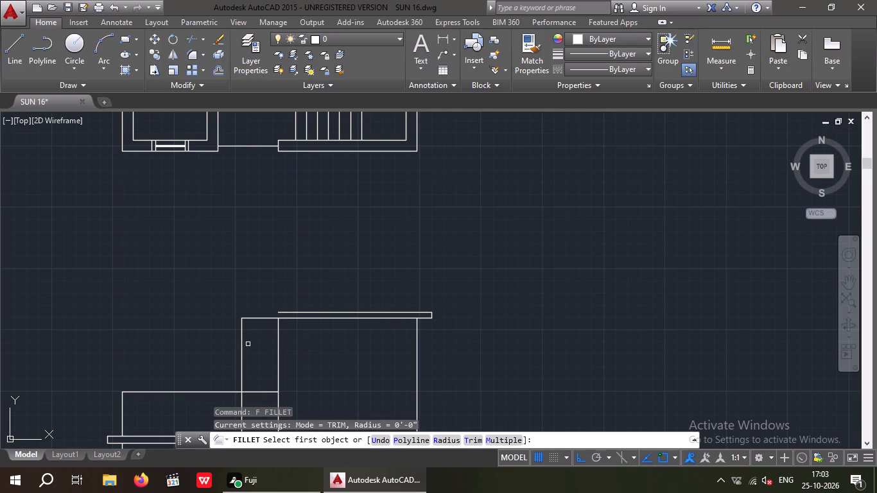
click(239, 348)
click(286, 312)
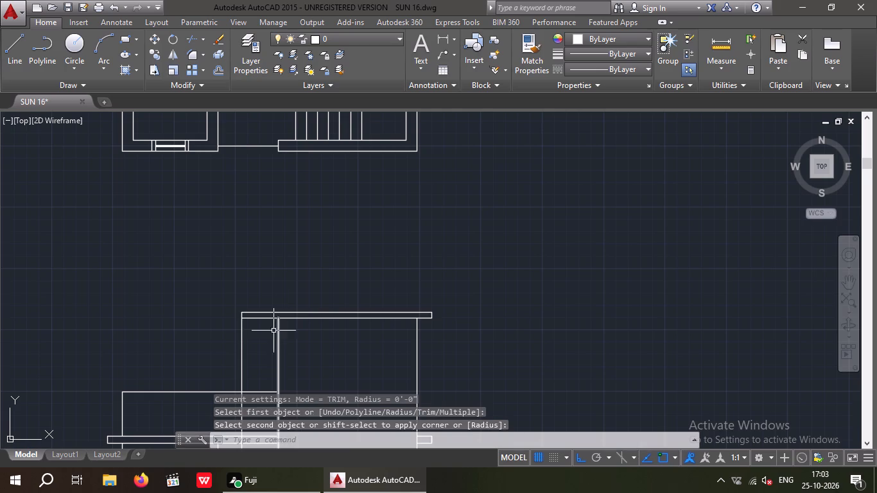
Trim the 2'6" offset line between the tower's roof slab and the lower block's top line.
key(Escape)
key(Escape)
text(TR)
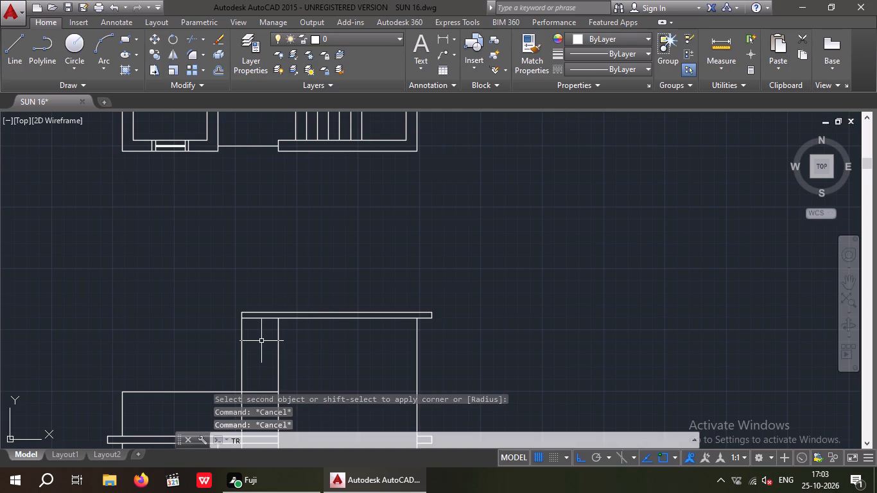
key(space)
key(space)
drag(254, 340, 216, 357)
click(216, 357)
middle_drag(223, 339, 223, 291)
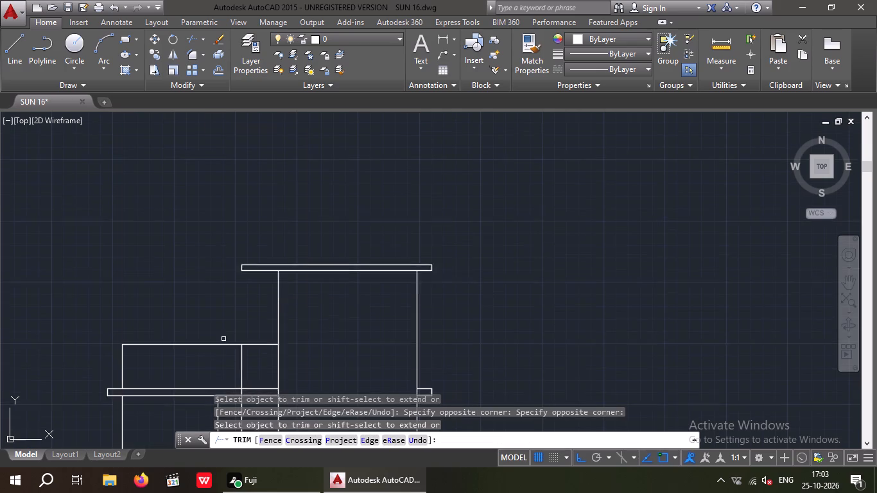
scroll(218, 279, down, 3)
key(Escape)
key(Escape)
Erase the leftover lower part of the 2'6" offset line crossing the parapet and door area.
scroll(227, 306, up, 3)
drag(232, 290, 198, 295)
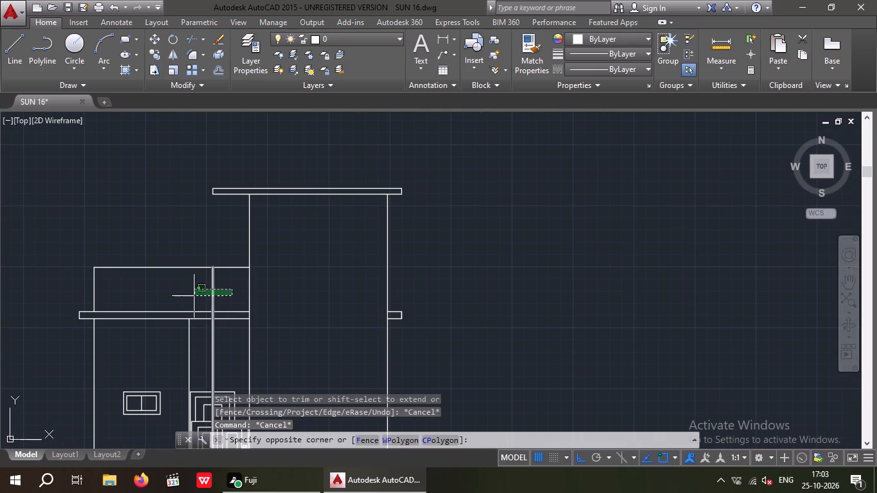
click(194, 296)
key(Delete)
Offset the parapet's left end line 9" inward, above the slab band.
scroll(200, 290, down, 2)
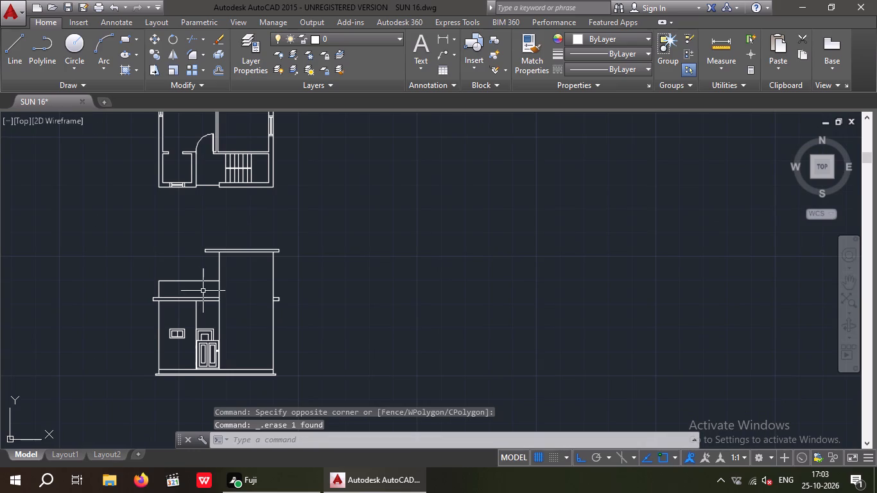
middle_drag(211, 306, 256, 311)
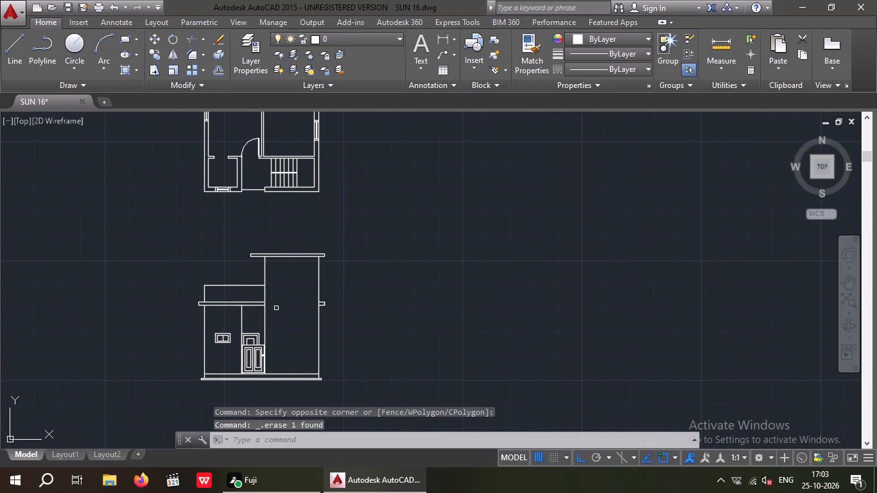
middle_drag(266, 308, 310, 314)
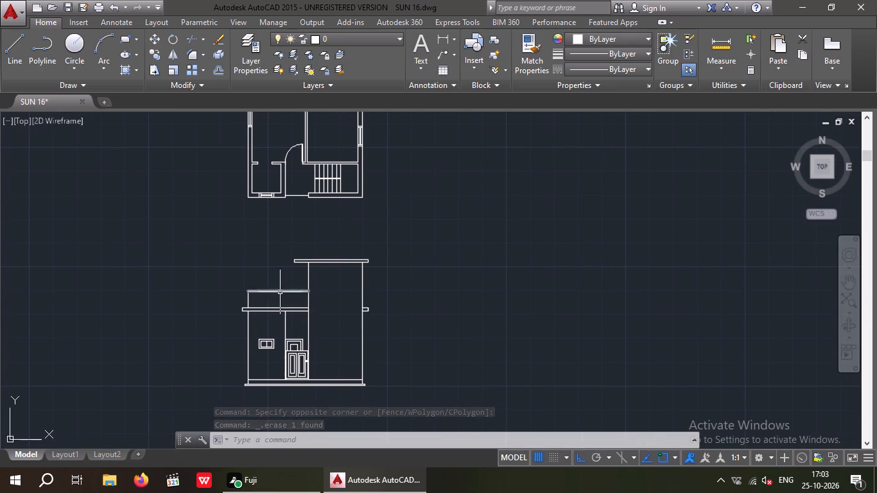
scroll(274, 284, up, 1)
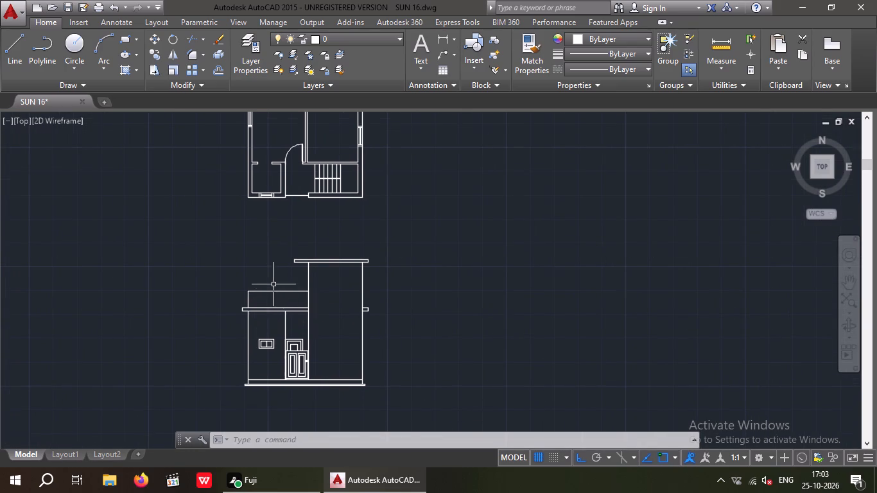
scroll(274, 284, up, 2)
middle_drag(263, 310, 293, 306)
key(Escape)
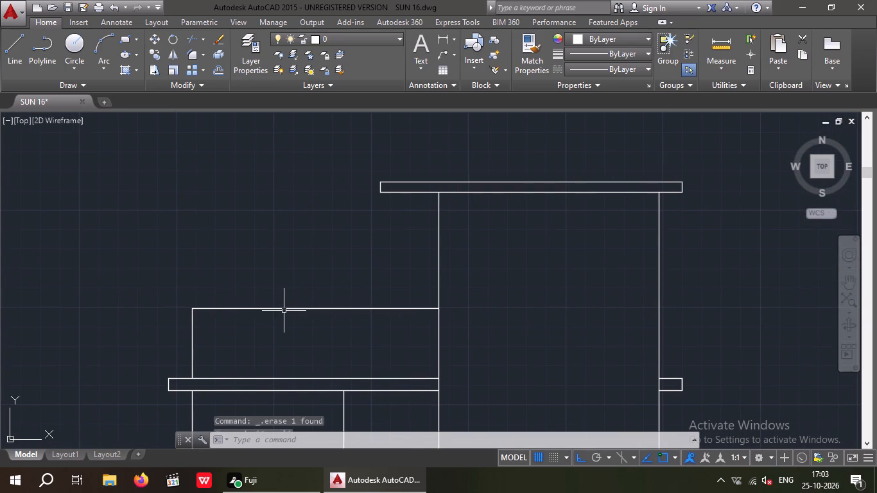
key(Escape)
middle_drag(270, 319, 285, 322)
key(o)
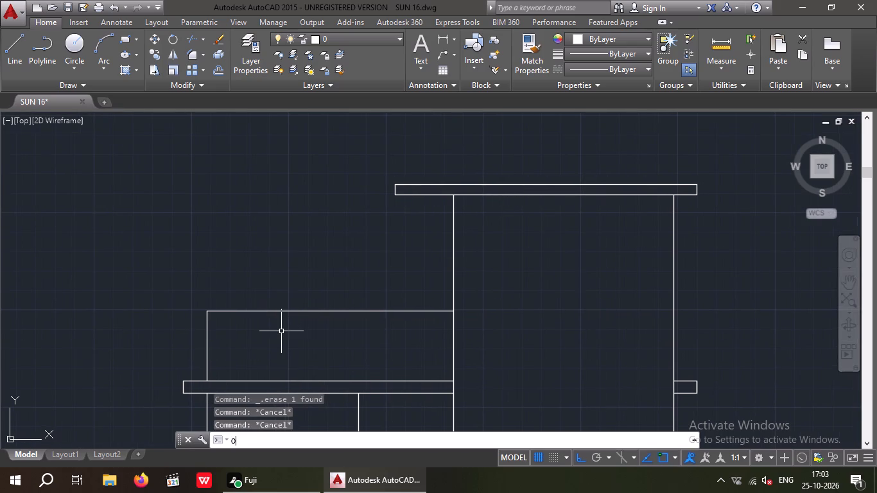
key(Return)
text(9")
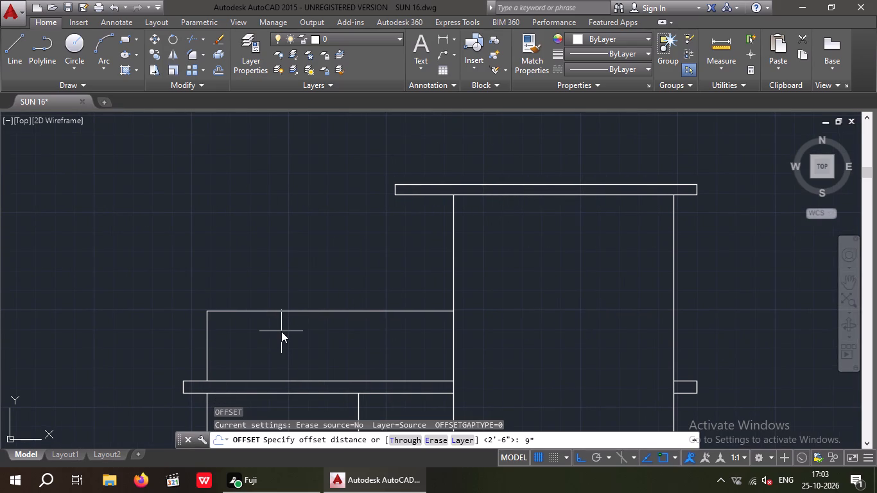
key(Return)
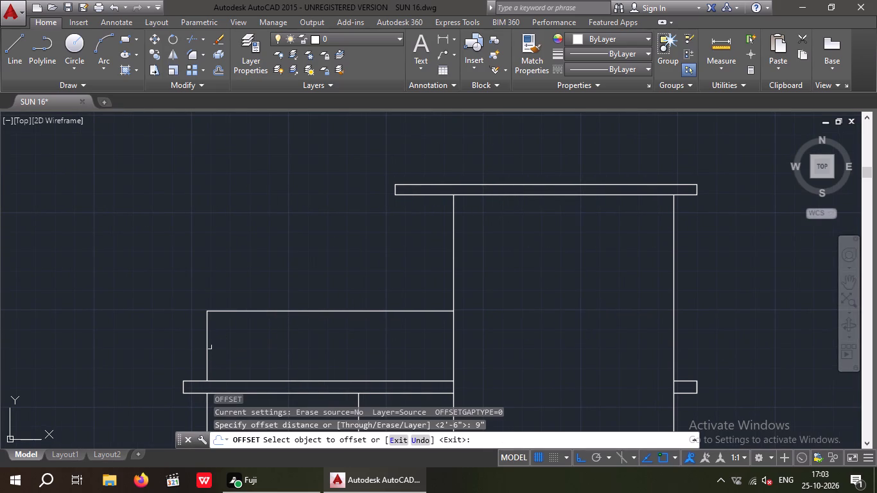
drag(207, 350, 214, 352)
click(223, 352)
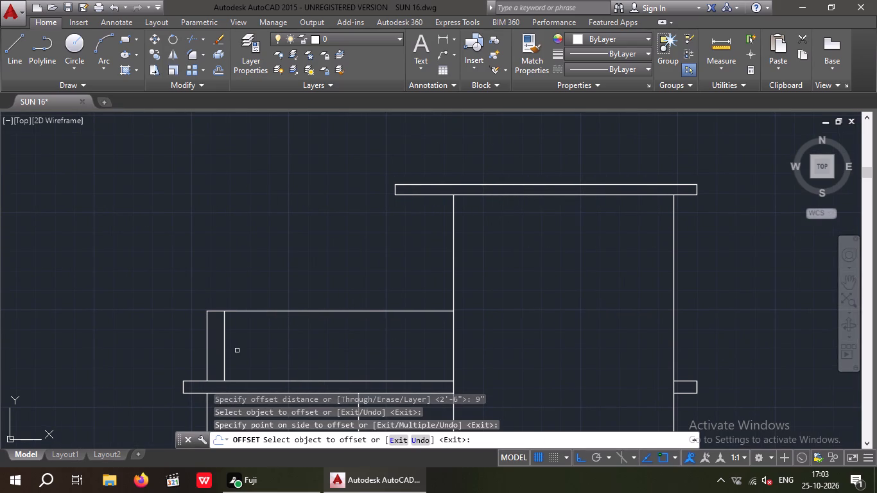
key(Escape)
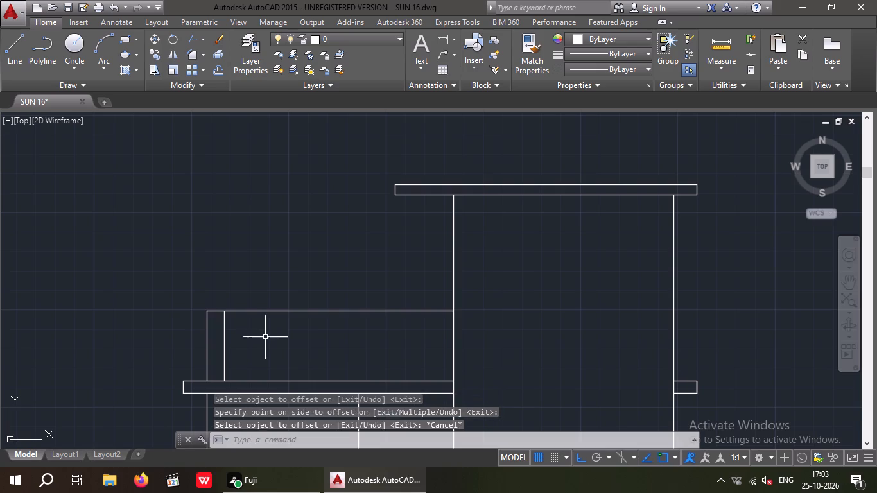
key(Escape)
Create a path array of the parapet's left end line and its 9" offset along the slab band's upper line.
drag(239, 326, 191, 345)
click(171, 354)
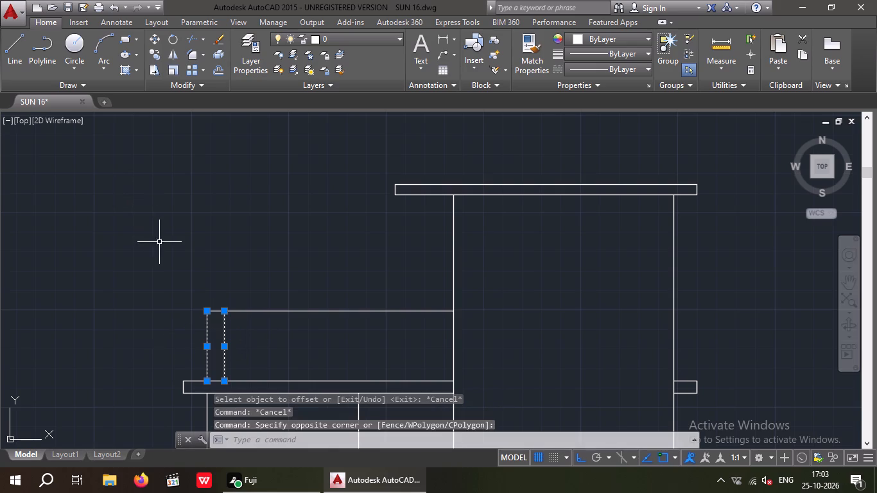
key(a)
key(r)
key(r)
click(266, 339)
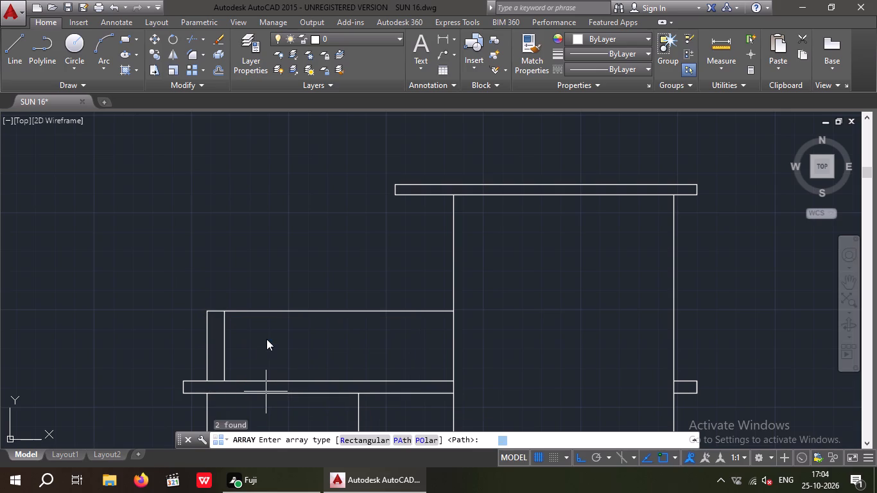
click(398, 442)
click(265, 382)
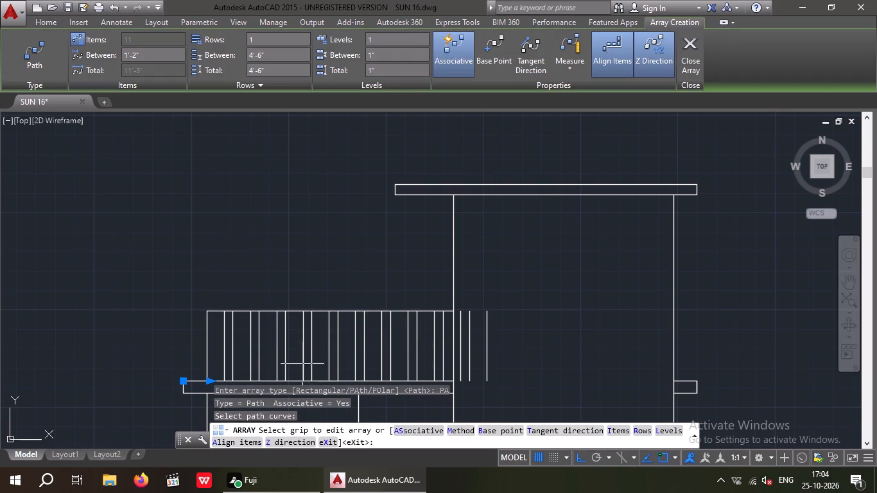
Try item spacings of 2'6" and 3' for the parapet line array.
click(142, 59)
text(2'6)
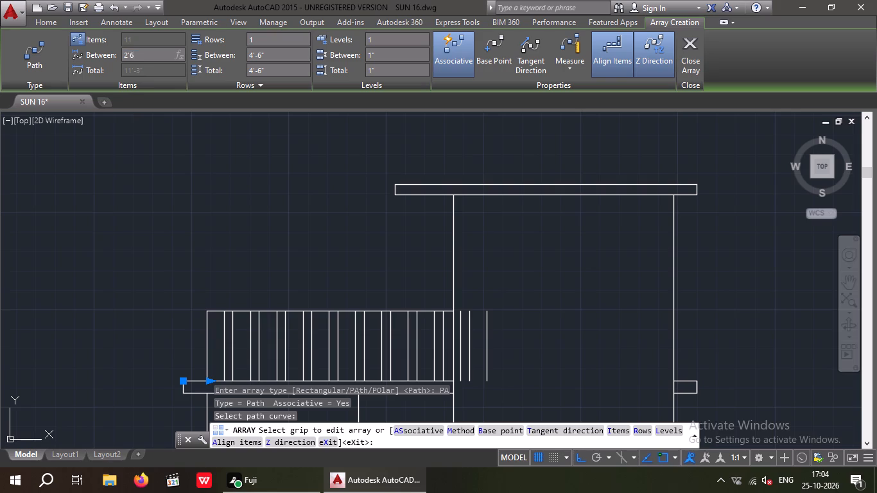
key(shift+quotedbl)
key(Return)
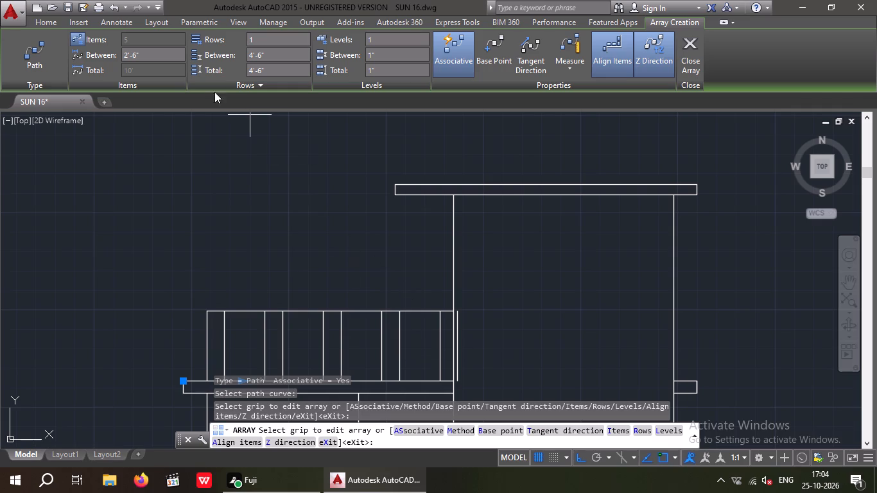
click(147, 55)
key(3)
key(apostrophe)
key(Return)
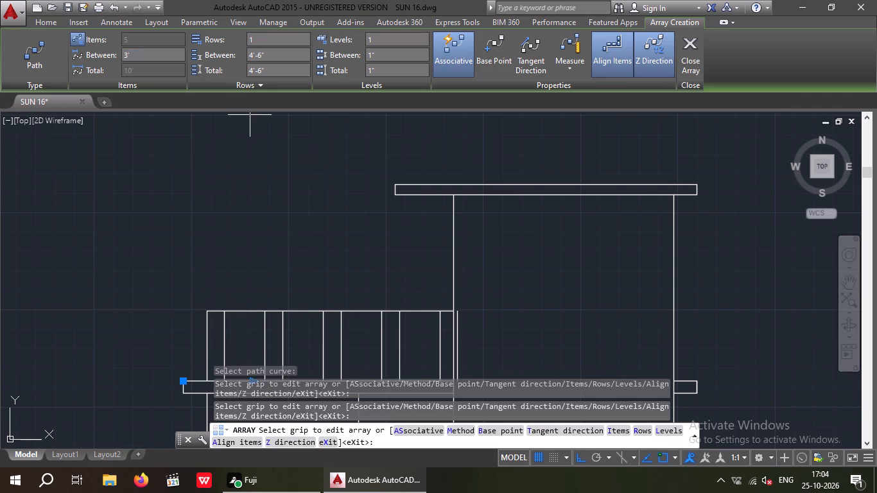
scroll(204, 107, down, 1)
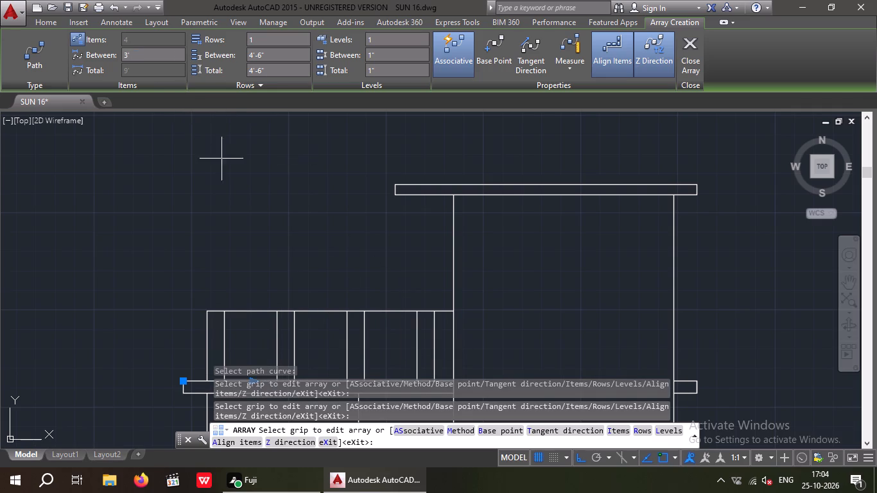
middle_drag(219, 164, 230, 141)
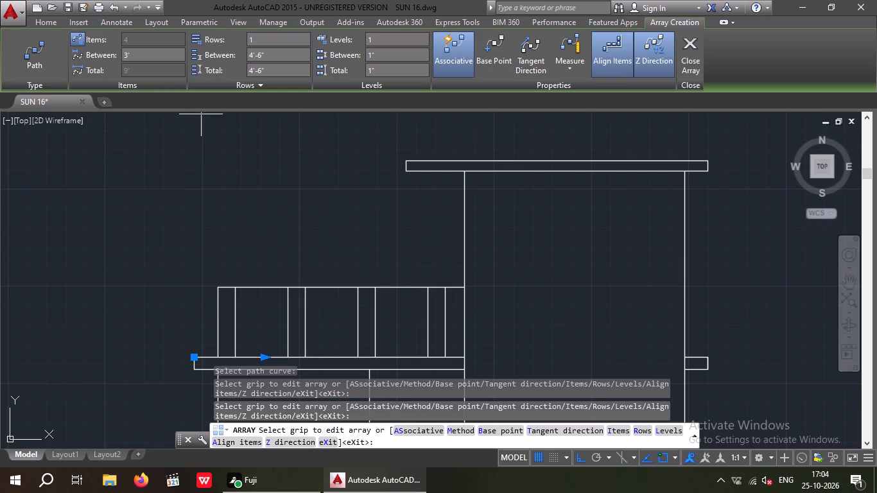
Set the parapet array's item spacing to 3'6" and finish the array.
click(143, 58)
text(3'6)
key(shift+quotedbl)
key(Return)
scroll(193, 123, down, 1)
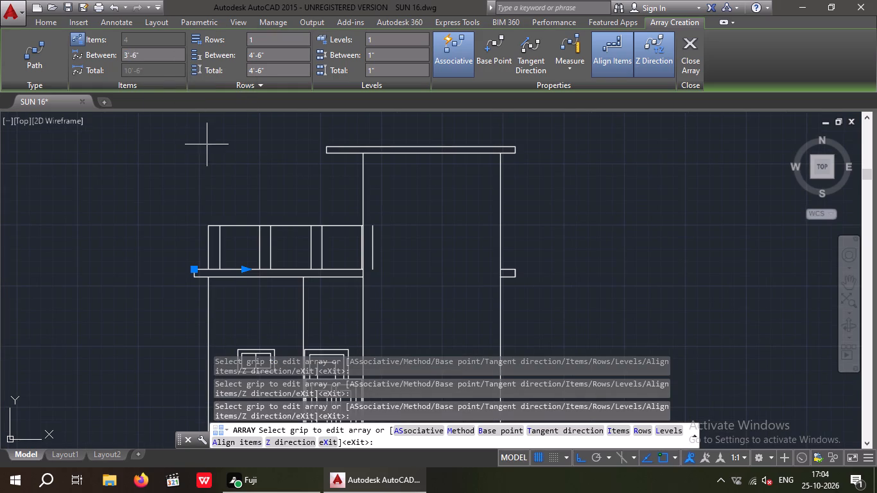
scroll(259, 210, up, 2)
middle_drag(338, 209, 341, 164)
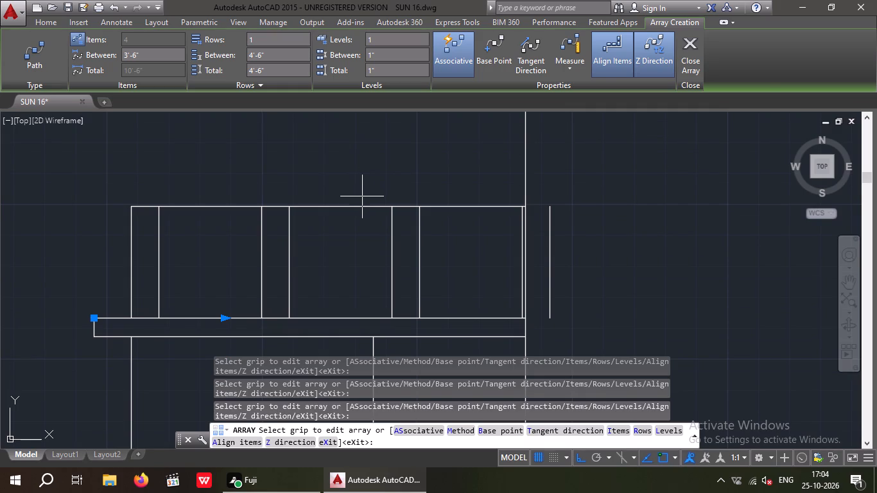
key(Escape)
key(Escape)
key(Escape)
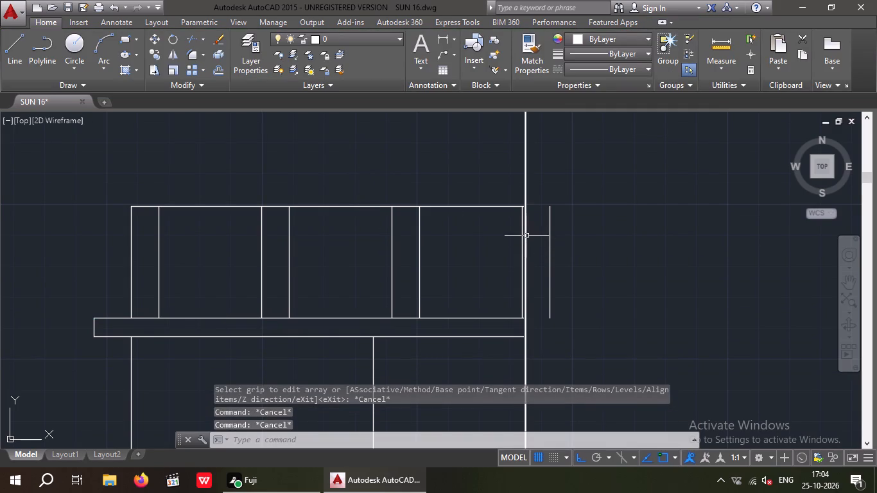
Explode the parapet line array into separate lines.
scroll(528, 233, up, 4)
scroll(494, 232, down, 3)
scroll(494, 235, up, 2)
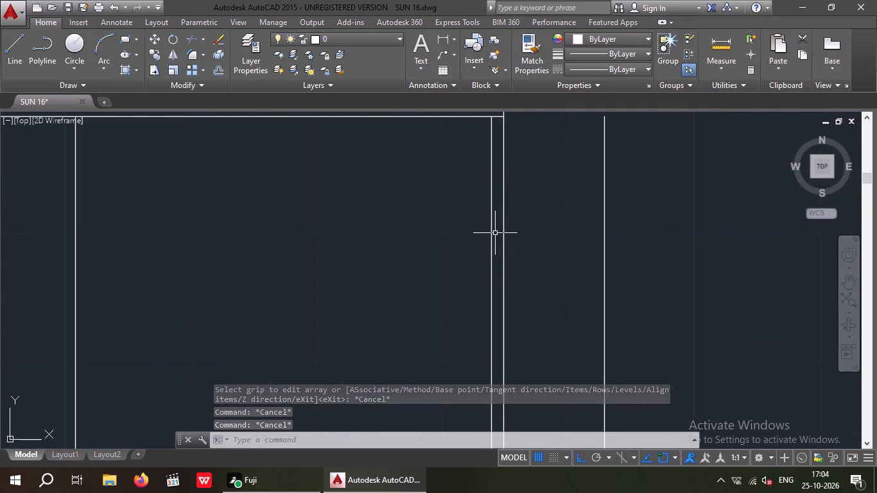
scroll(431, 231, down, 3)
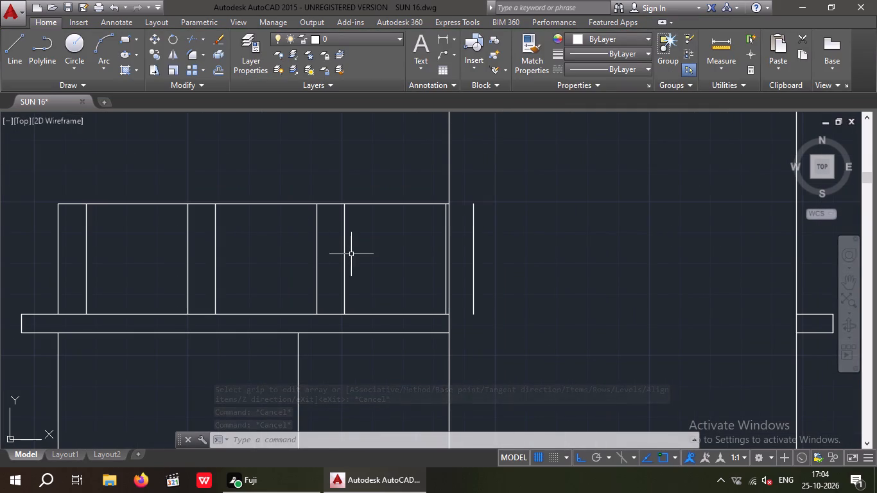
drag(352, 248, 269, 268)
click(268, 266)
key(x)
key(space)
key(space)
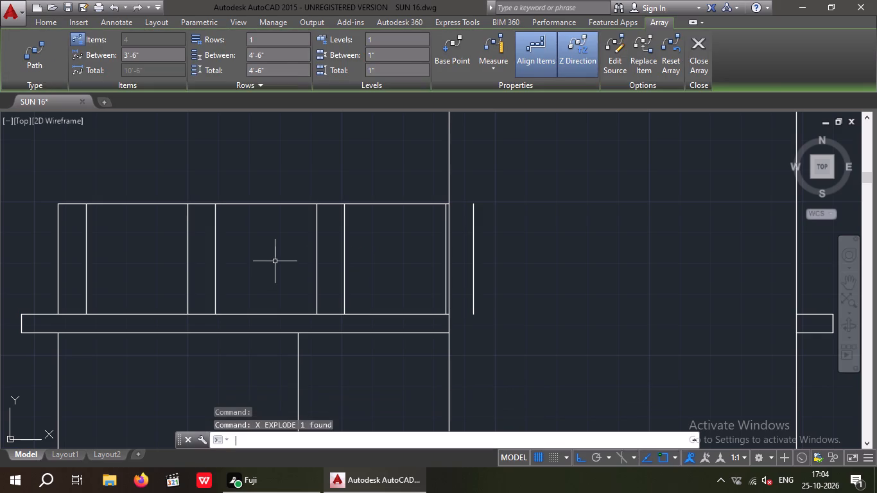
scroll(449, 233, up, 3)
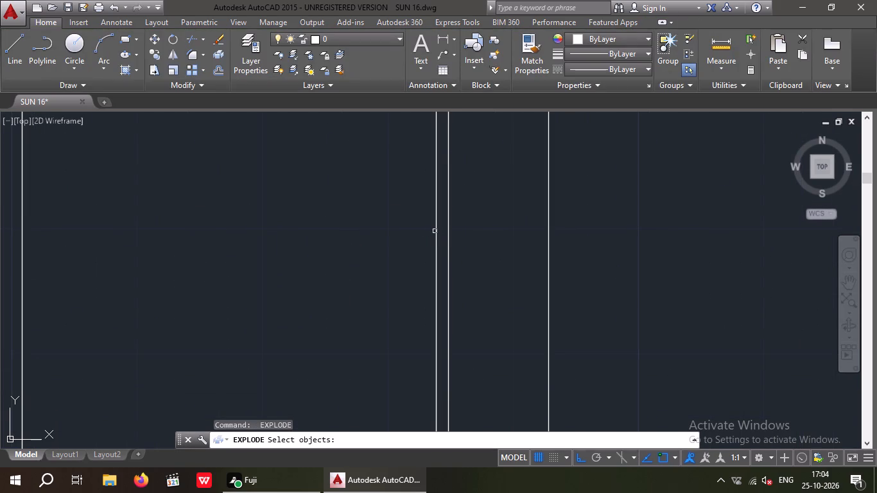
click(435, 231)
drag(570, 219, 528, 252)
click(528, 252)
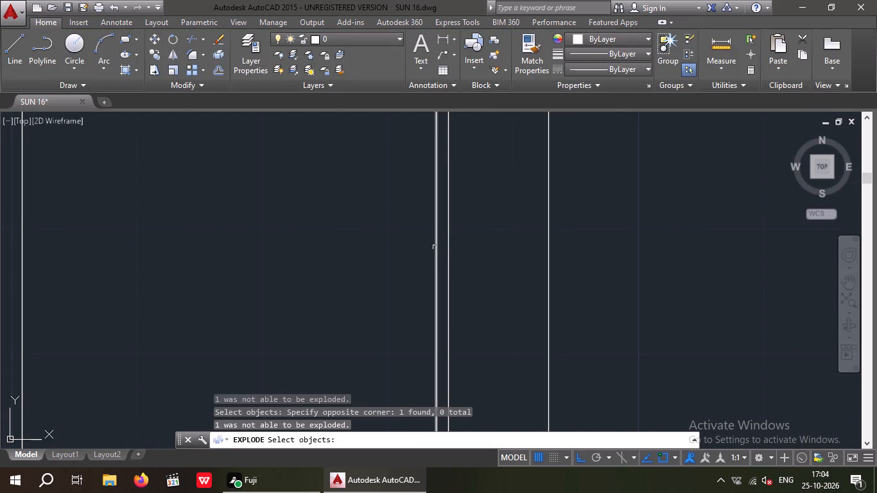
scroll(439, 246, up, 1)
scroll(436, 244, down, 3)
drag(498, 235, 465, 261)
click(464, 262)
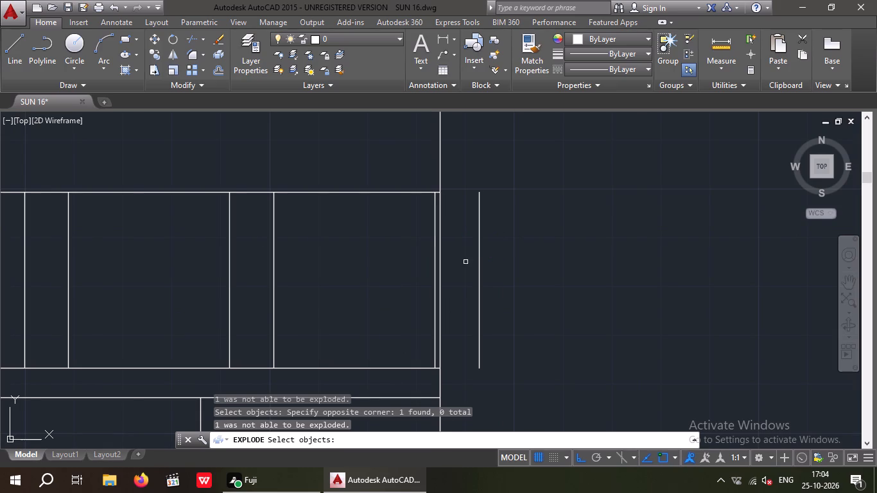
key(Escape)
Erase the two surplus array lines on either side of the tower's left wall, leaving three parapet posts.
drag(507, 254, 444, 303)
click(444, 303)
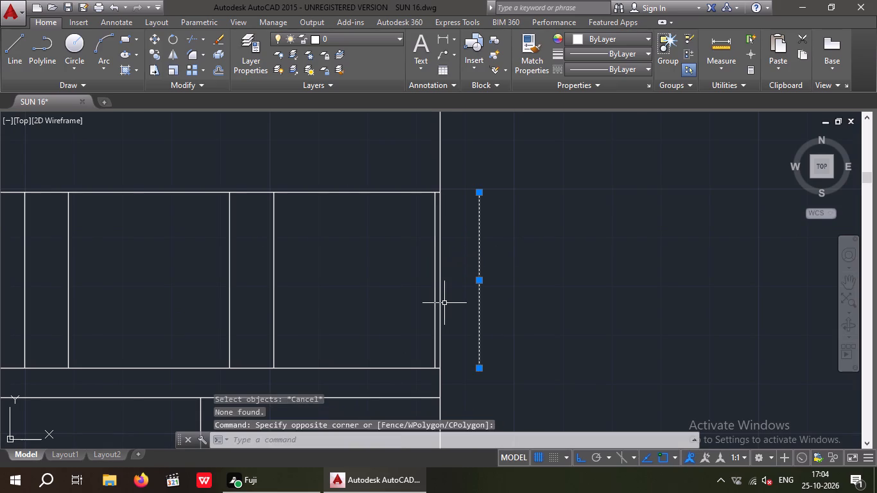
key(Delete)
scroll(431, 303, up, 3)
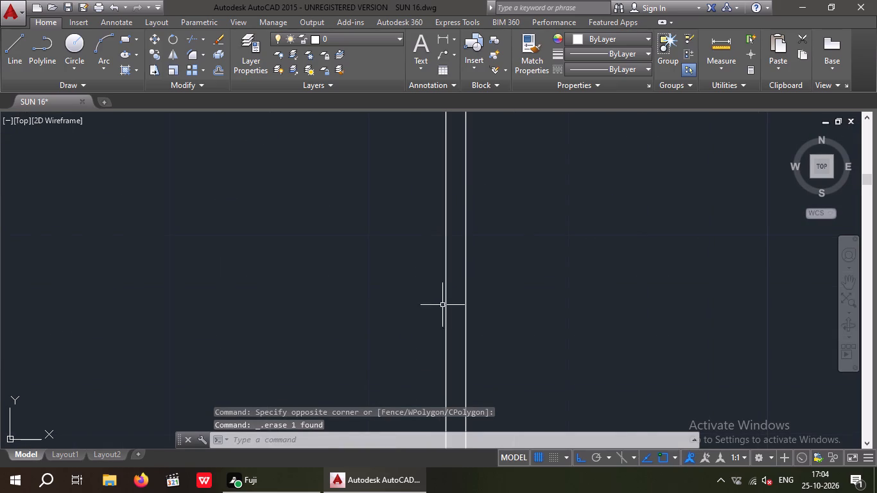
drag(456, 301, 423, 316)
click(417, 320)
key(Delete)
scroll(415, 305, down, 5)
middle_drag(408, 311, 463, 308)
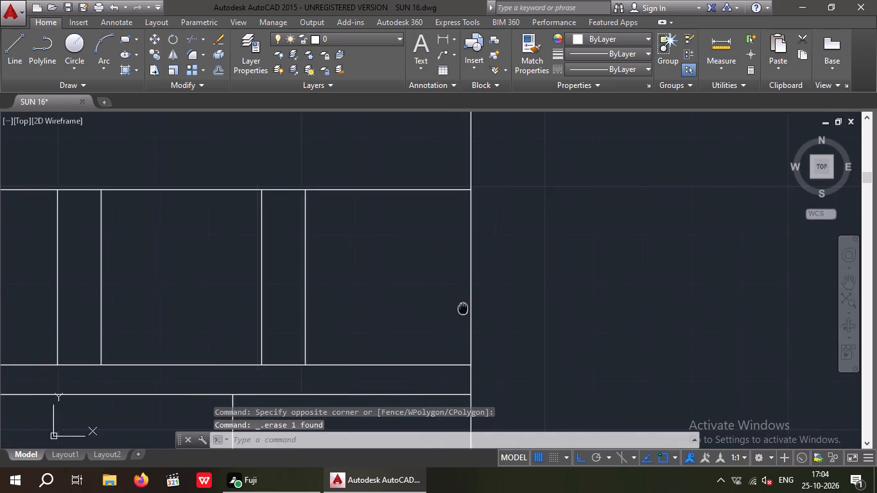
middle_drag(463, 308, 468, 308)
scroll(454, 297, down, 2)
middle_drag(436, 313, 504, 297)
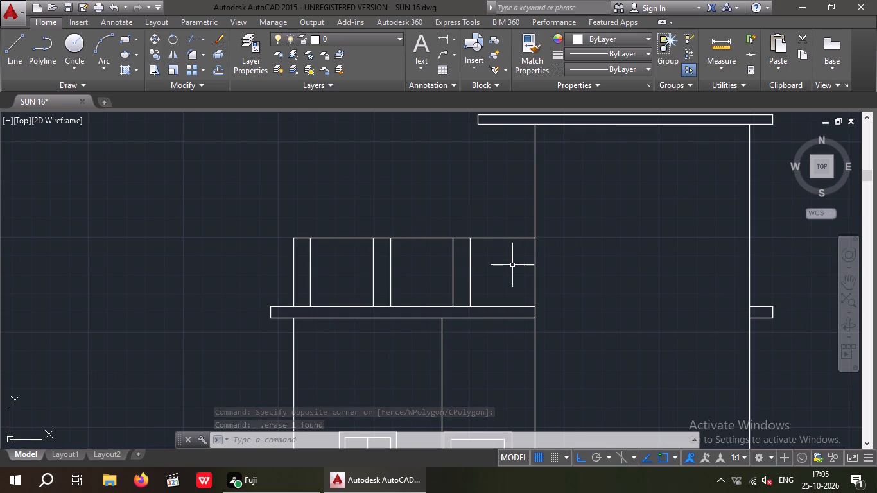
key(Escape)
key(Escape)
Offset the parapet's top line 4" upward.
key(o)
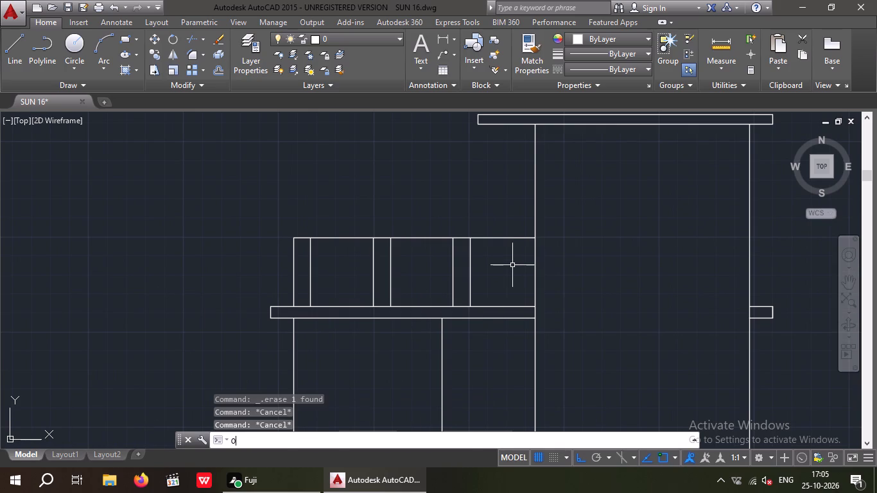
key(Return)
key(4)
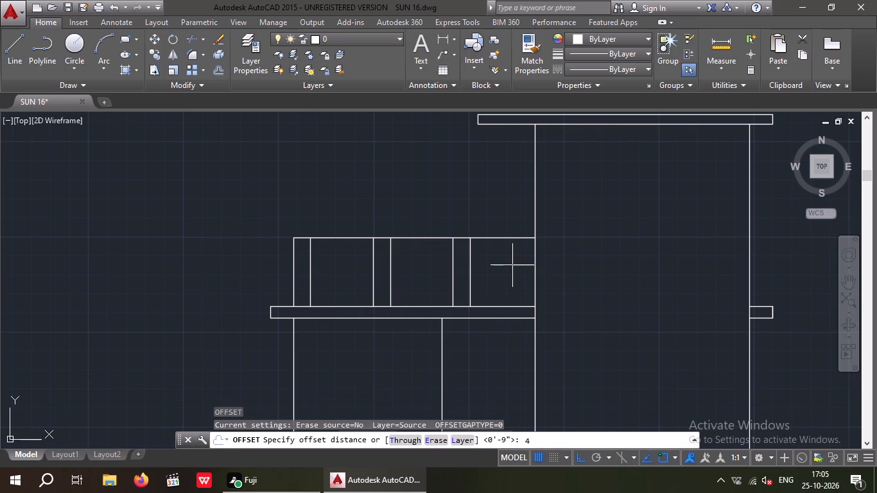
key(shift+quotedbl)
key(Return)
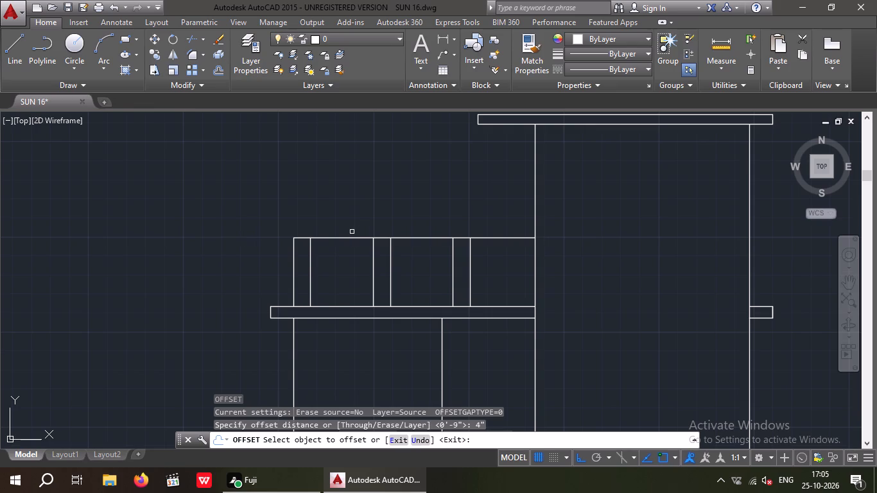
drag(347, 238, 344, 230)
click(342, 214)
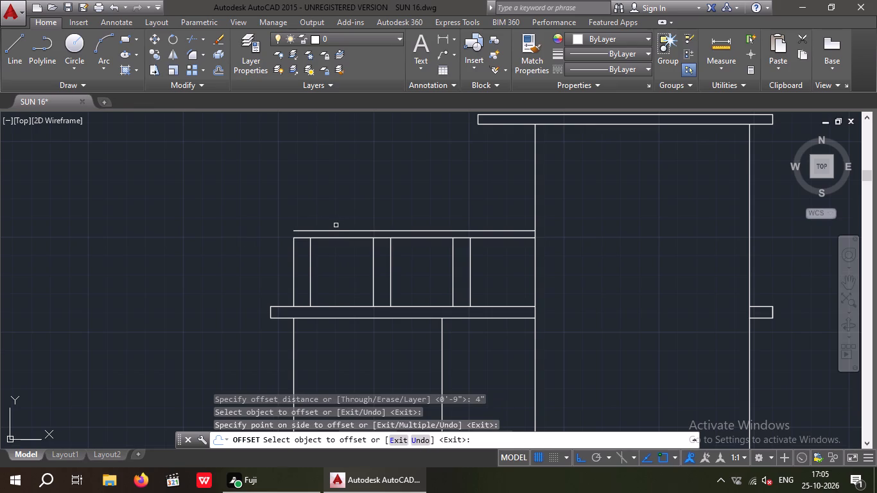
key(Escape)
key(Escape)
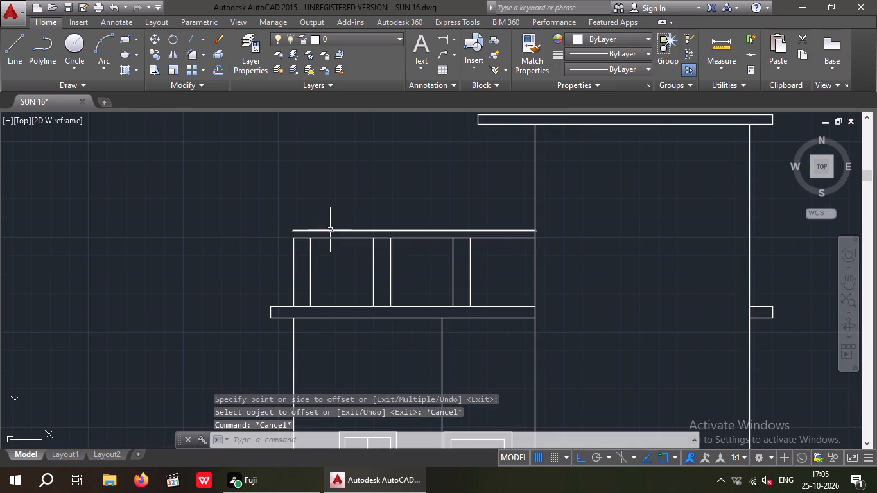
Offset both side lines of the leftmost parapet post 4" outward.
key(o)
key(Return)
key(4)
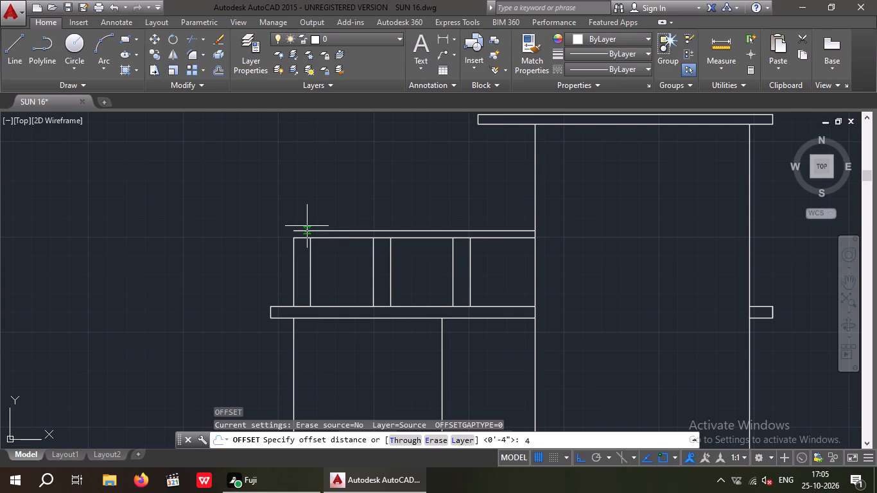
key(shift+quotedbl)
key(Return)
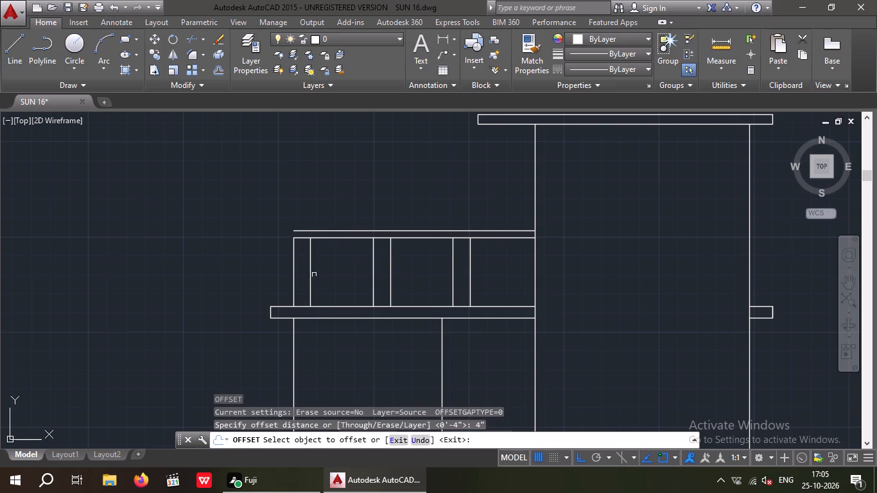
click(310, 275)
click(325, 275)
drag(293, 272, 287, 275)
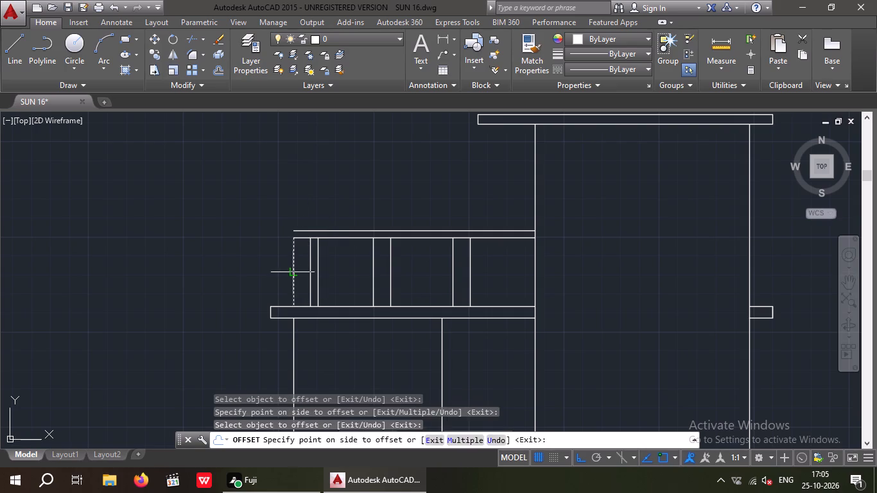
drag(287, 275, 272, 277)
click(259, 278)
Offset both side lines of the second and third parapet posts 4" outward.
drag(372, 270, 357, 278)
click(356, 279)
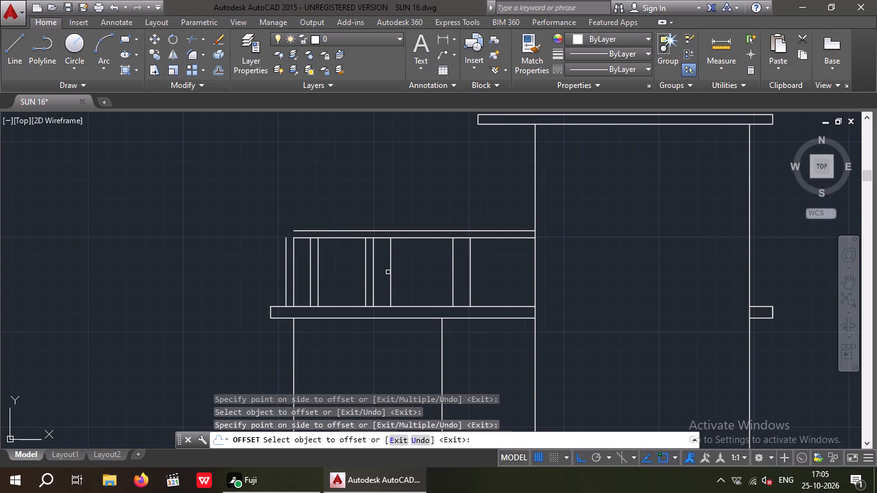
drag(391, 271, 405, 272)
click(417, 272)
drag(454, 273, 437, 281)
click(435, 281)
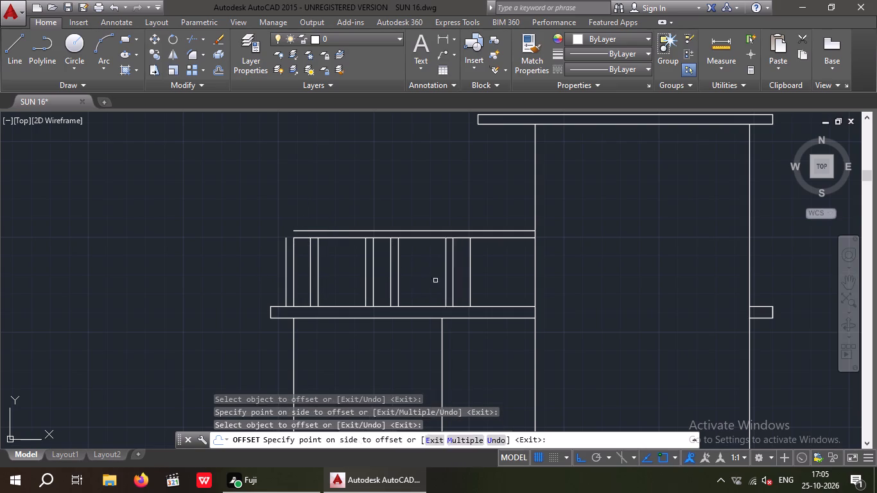
drag(471, 275, 480, 277)
click(483, 277)
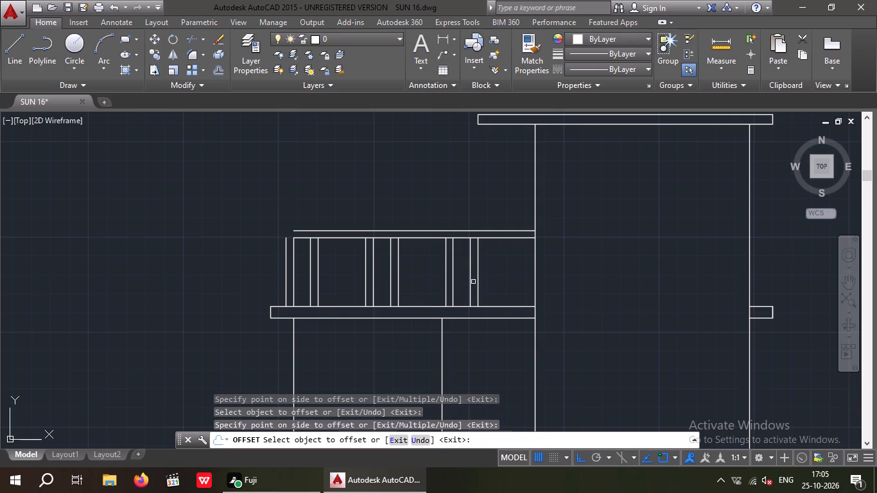
key(Escape)
key(Escape)
key(Escape)
Fillet the raised parapet line with the leftmost outer post line into a square corner.
key(f)
key(space)
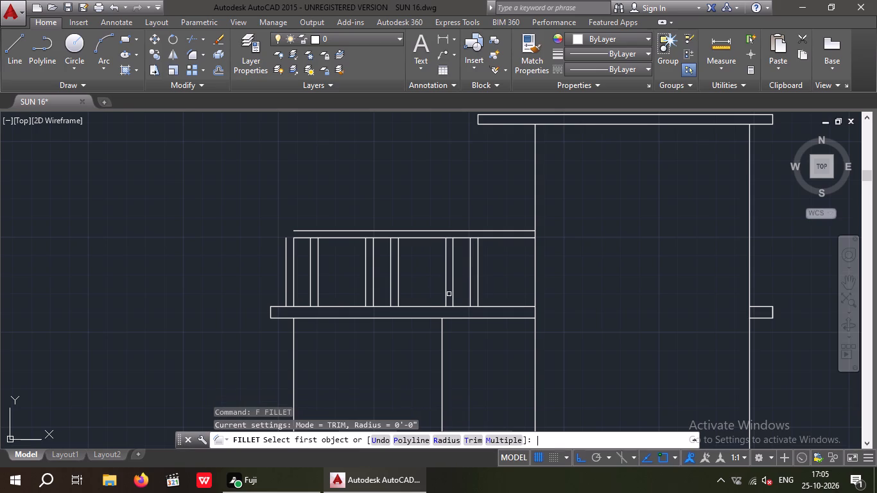
scroll(291, 231, up, 2)
click(310, 229)
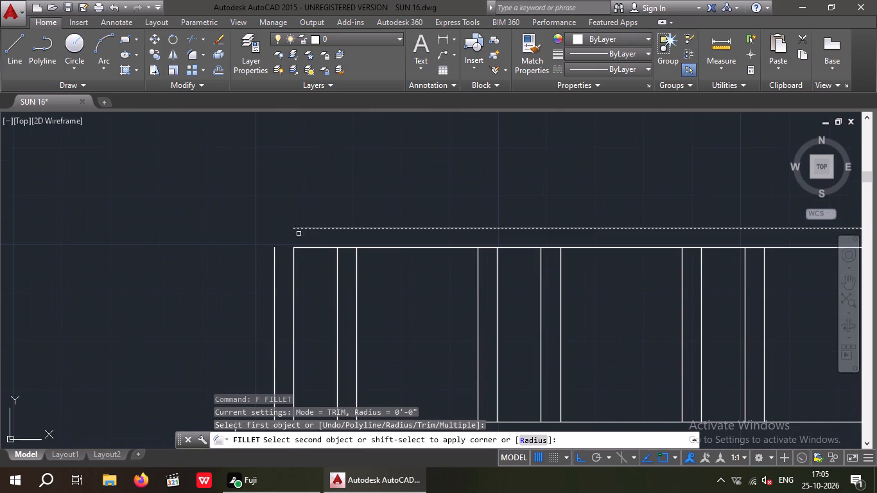
click(272, 260)
click(273, 259)
key(Escape)
key(Escape)
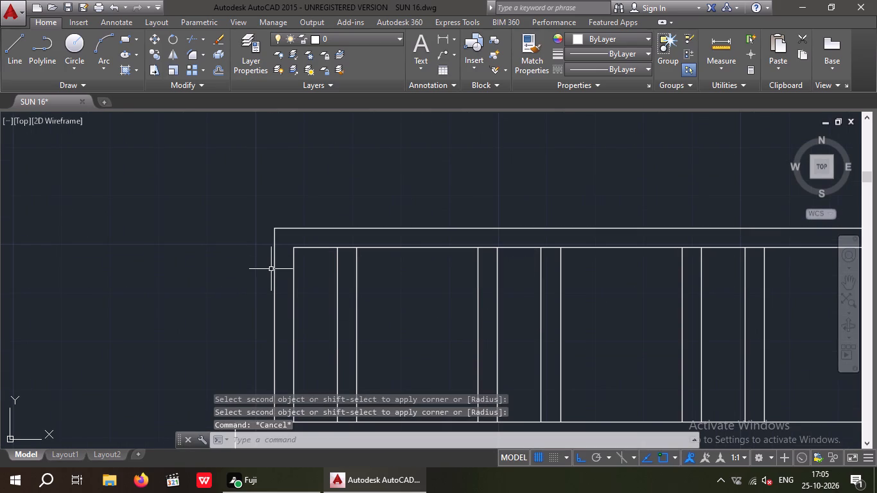
Extend the parapet's lower top line leftward to the outermost post offset line.
key(e)
key(x)
key(space)
key(space)
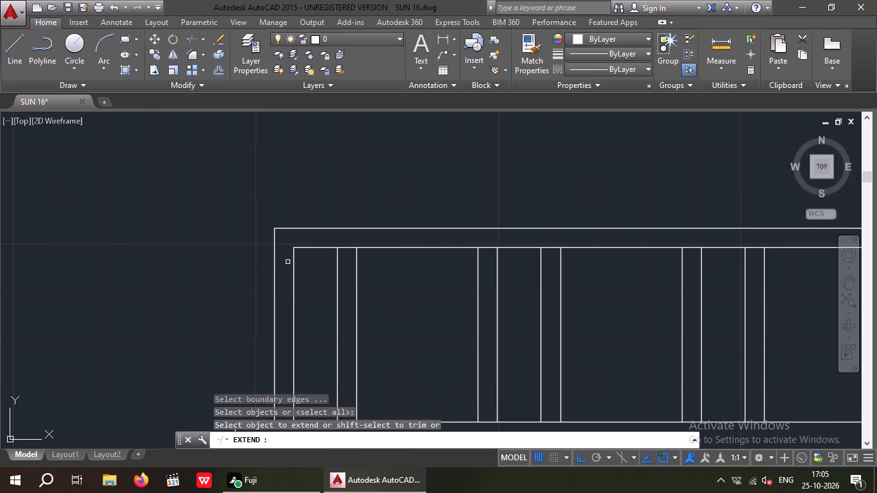
click(309, 249)
scroll(341, 262, down, 2)
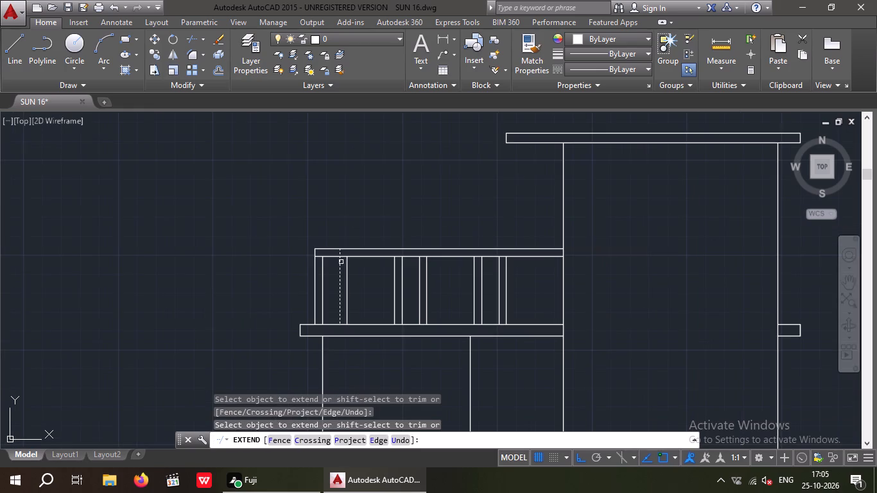
Extend the five remaining outer post offset lines up to the raised parapet line.
scroll(311, 260, up, 2)
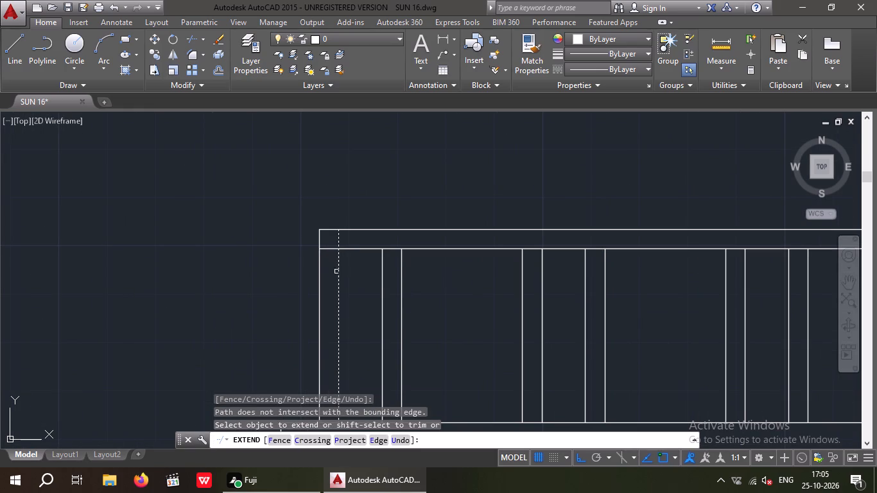
click(403, 281)
scroll(428, 271, down, 1)
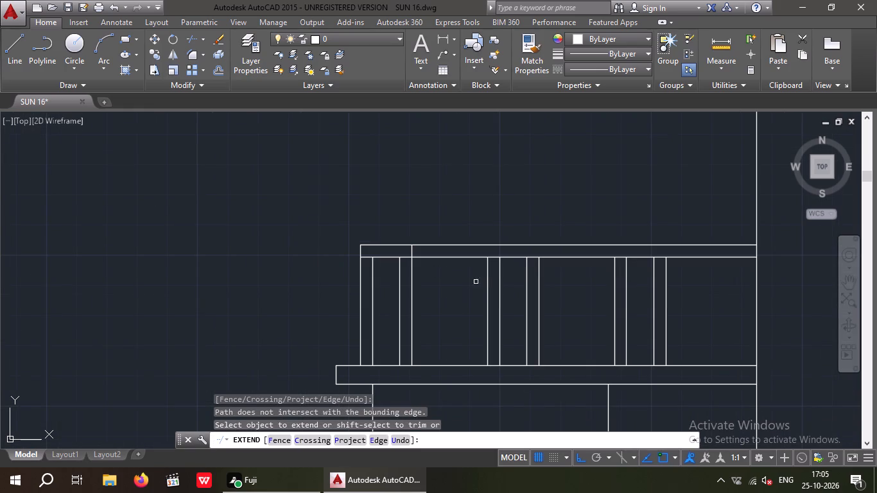
click(485, 278)
click(538, 282)
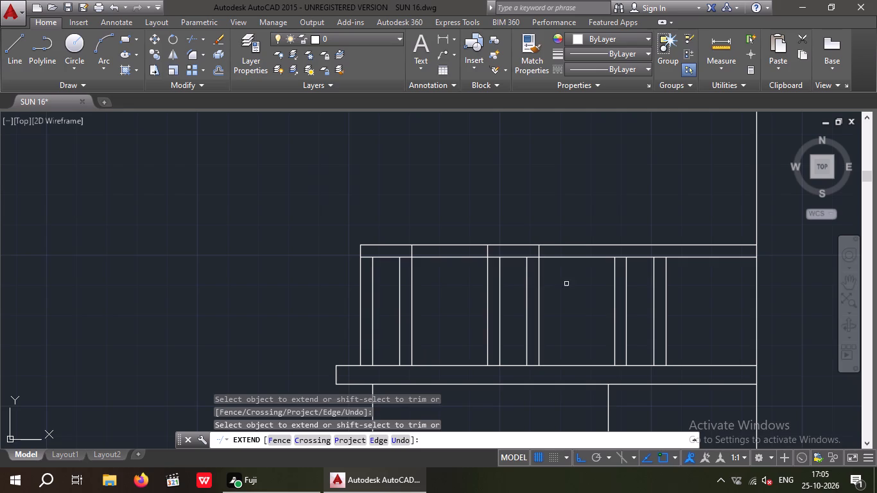
click(614, 286)
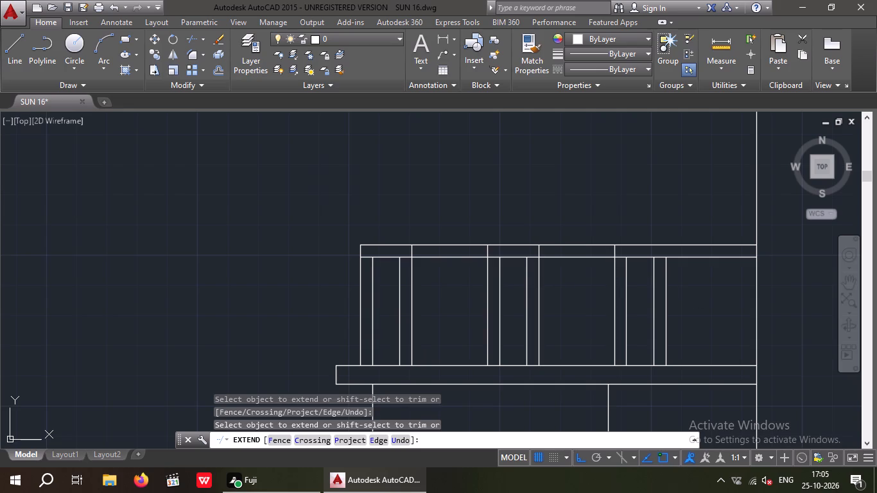
click(664, 273)
key(Escape)
key(Escape)
key(Escape)
Trim the six outer post offset lines below the cap band, leaving only their short ends within the band.
key(t)
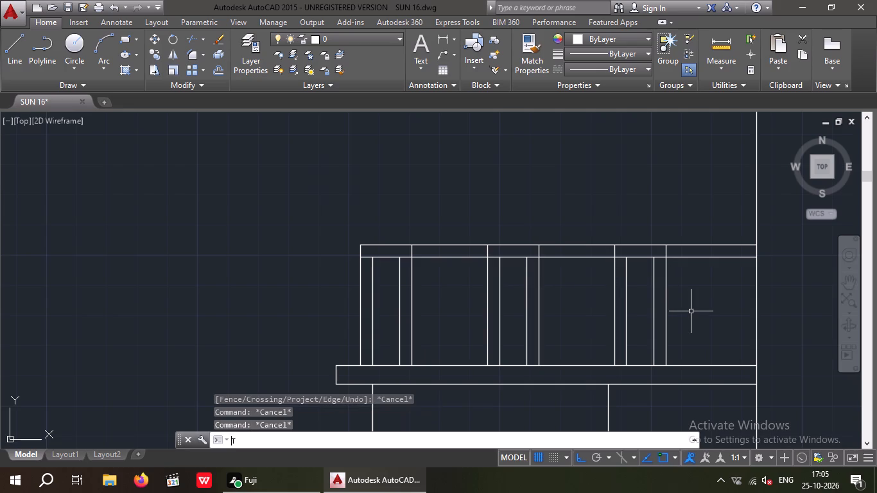
key(r)
key(space)
key(space)
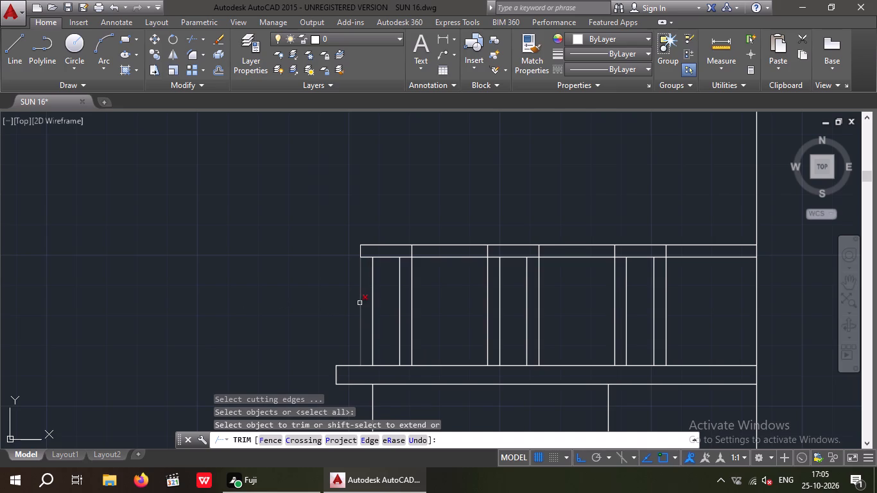
click(360, 303)
click(412, 291)
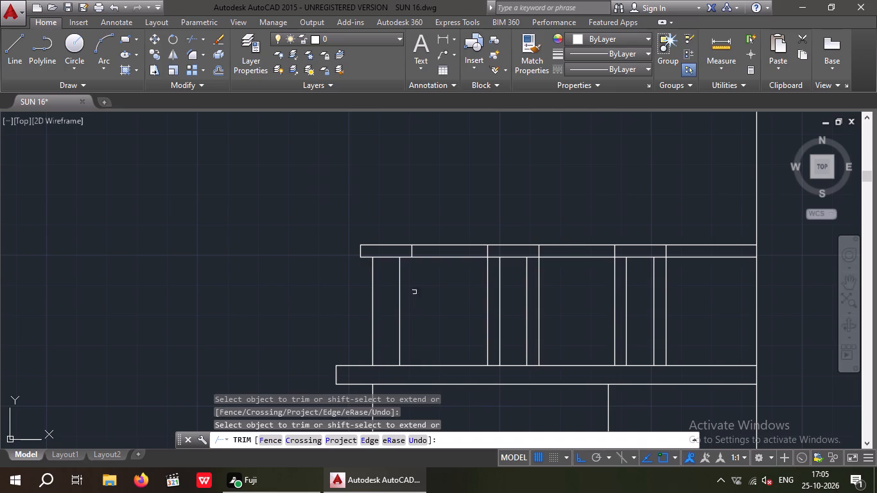
click(489, 288)
click(538, 291)
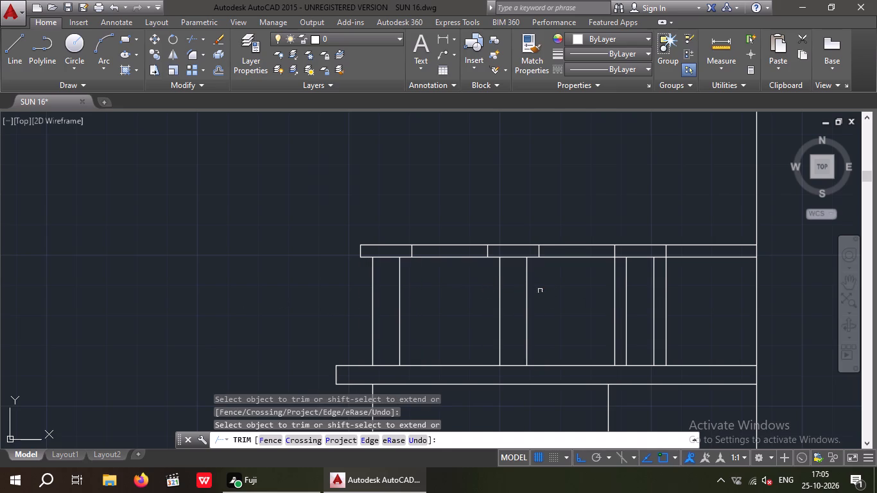
click(614, 291)
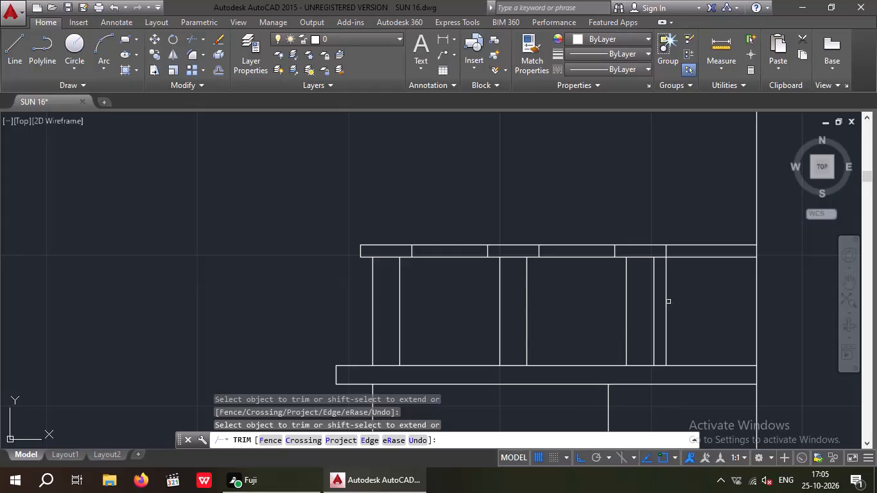
click(665, 291)
Trim the cap band's upper line between the three post caps and between the last cap and the tower wall.
drag(689, 245, 689, 250)
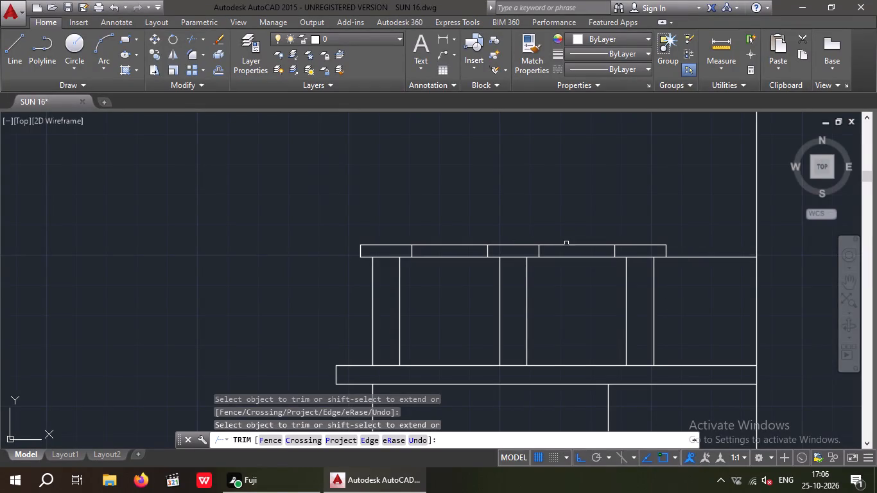
click(566, 245)
click(459, 244)
scroll(459, 244, down, 1)
key(Escape)
key(Escape)
key(Escape)
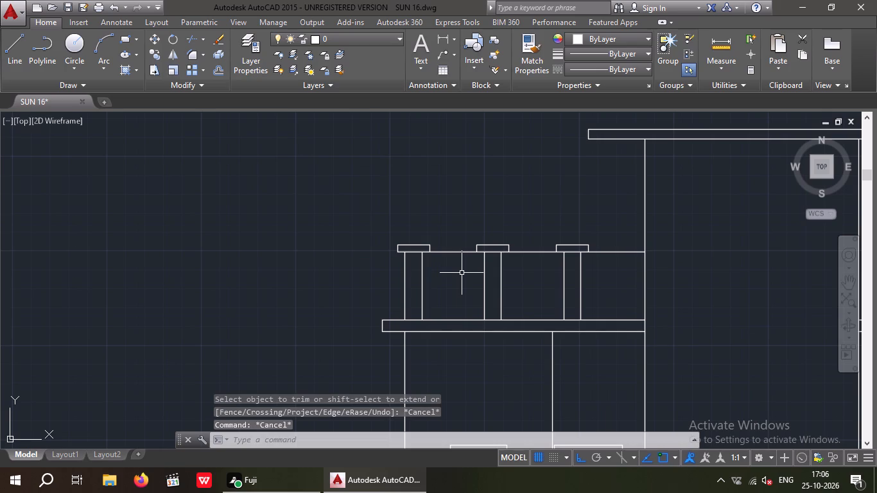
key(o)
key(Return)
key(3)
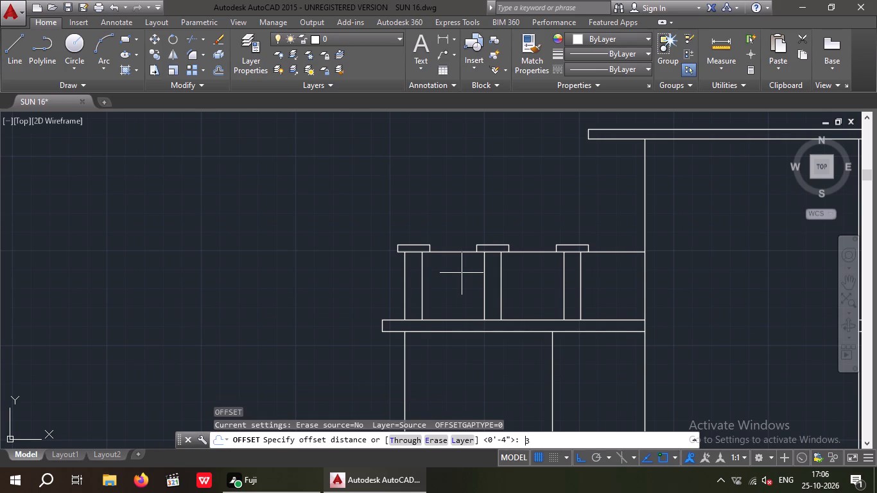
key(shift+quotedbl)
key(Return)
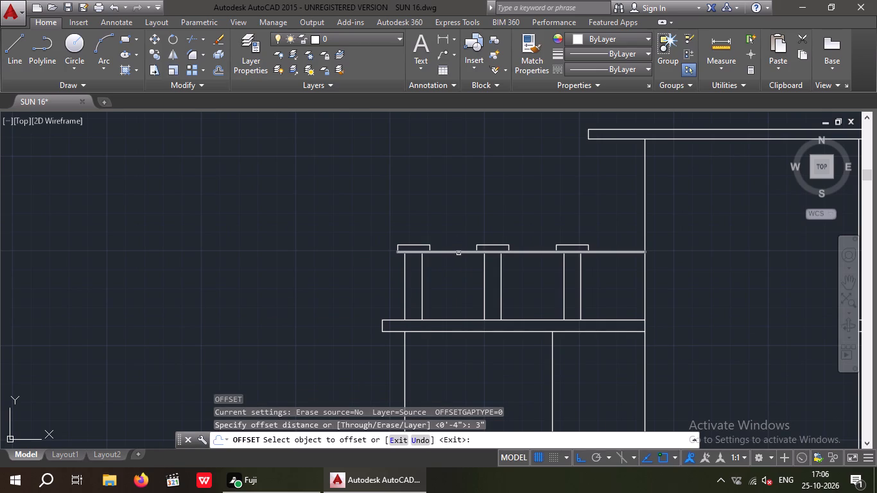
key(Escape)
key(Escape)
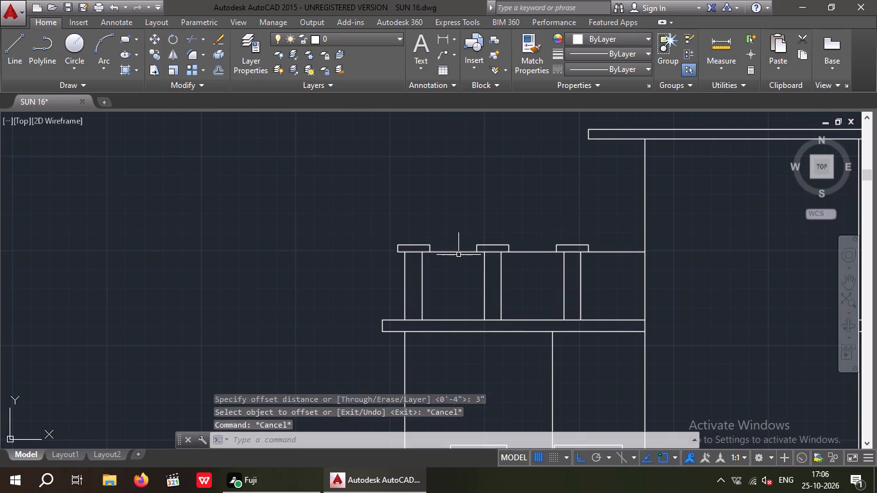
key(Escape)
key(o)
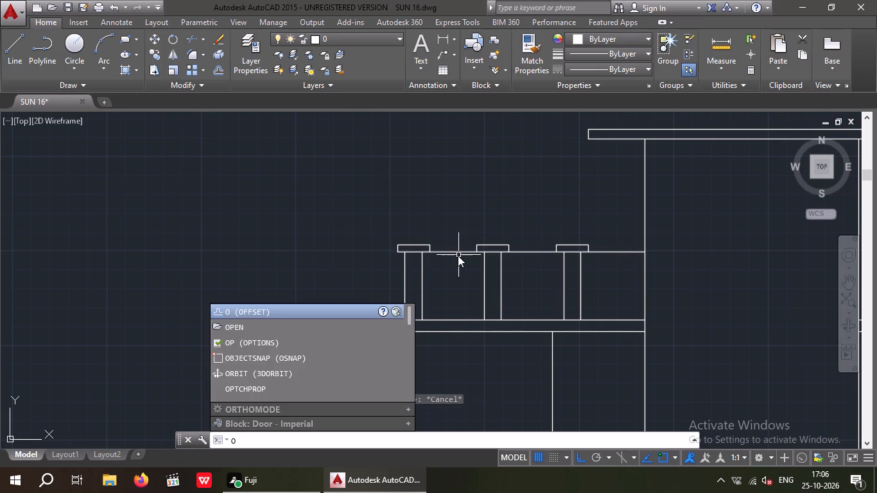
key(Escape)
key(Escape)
Offset the horizontal line at the underside of the post caps 3" downward.
key(o)
key(Return)
key(3)
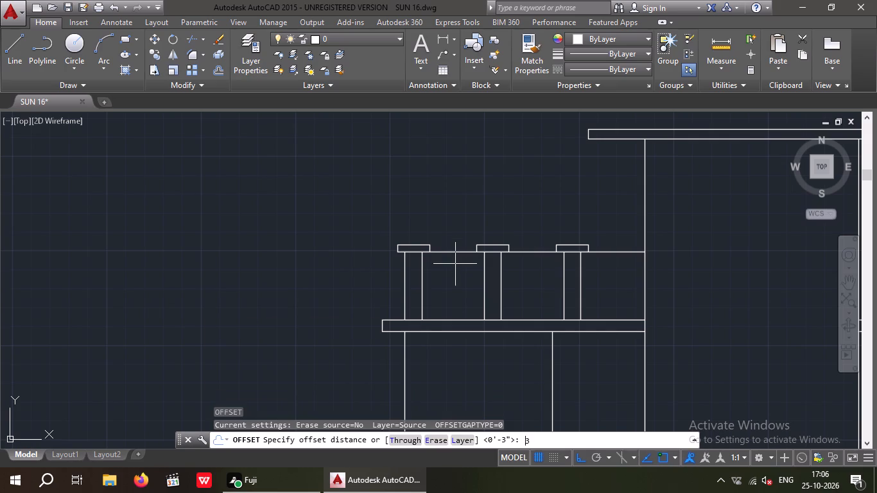
key(shift+quotedbl)
key(Return)
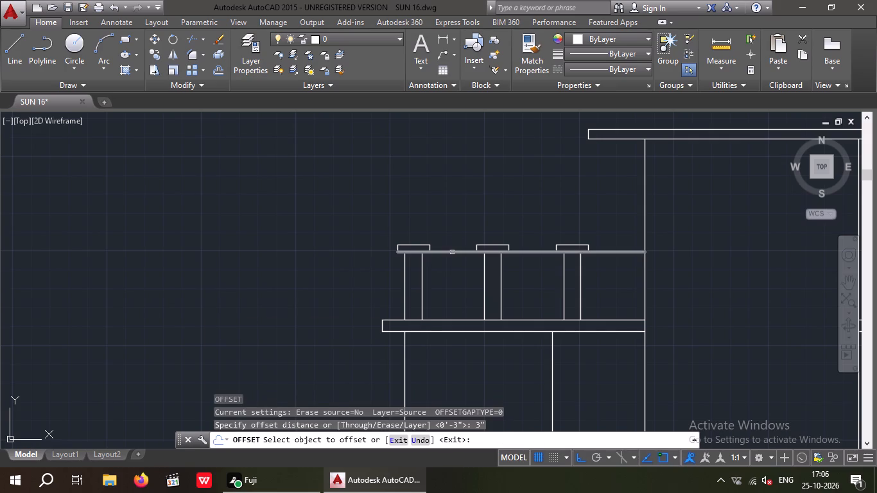
click(452, 252)
click(455, 263)
key(Escape)
Erase the original continuous line running along the underside of the post caps.
scroll(449, 255, up, 3)
drag(458, 251, 456, 245)
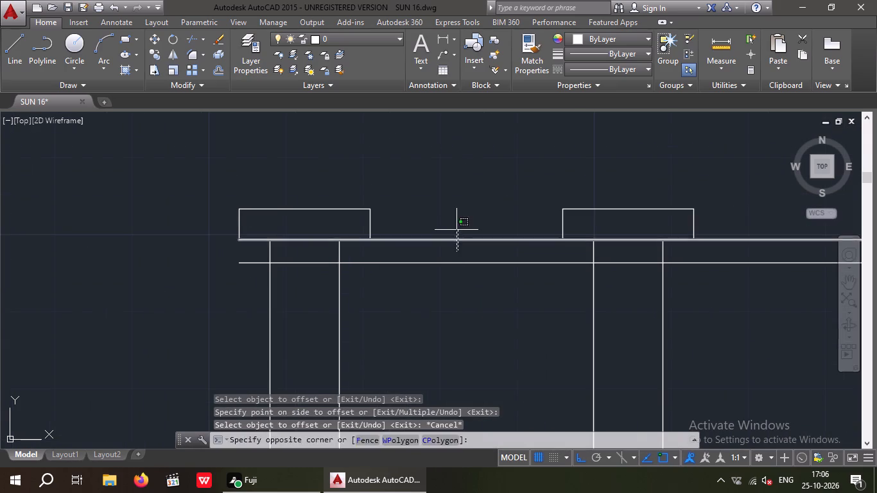
click(456, 229)
key(Delete)
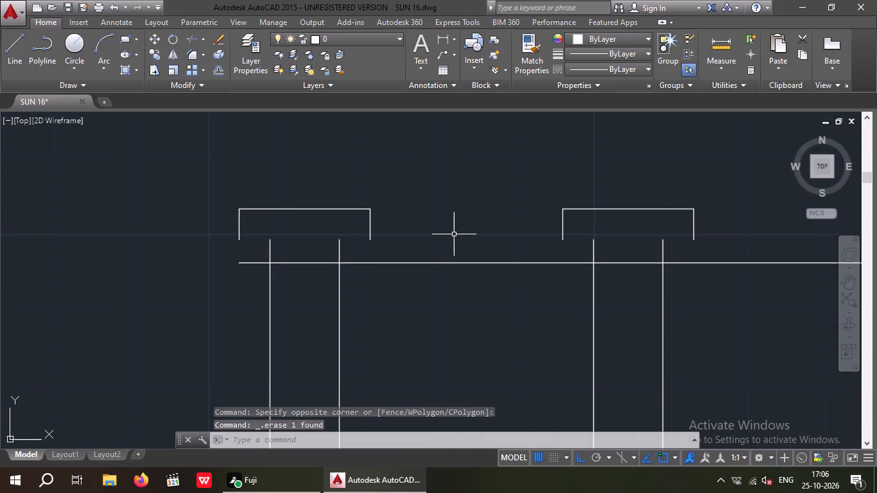
key(Escape)
key(Escape)
Draw a bottom line across each of the three post caps, joining the lower ends of its sides.
click(10, 49)
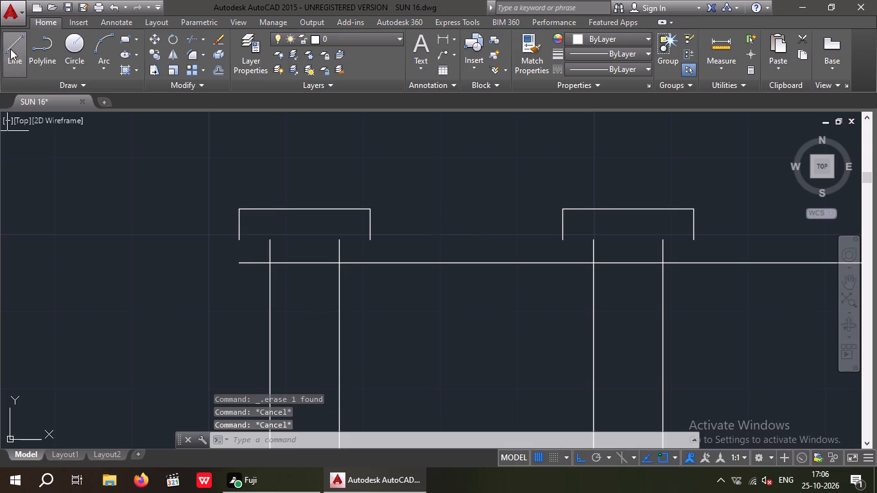
click(235, 242)
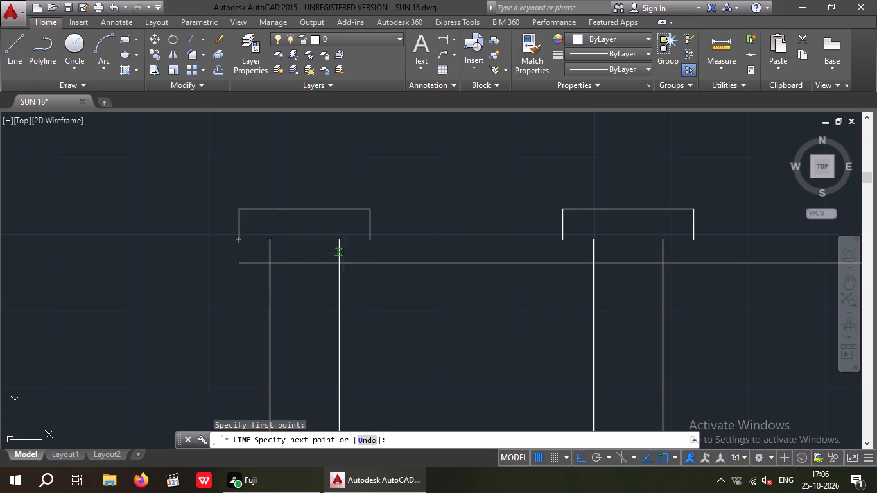
click(372, 246)
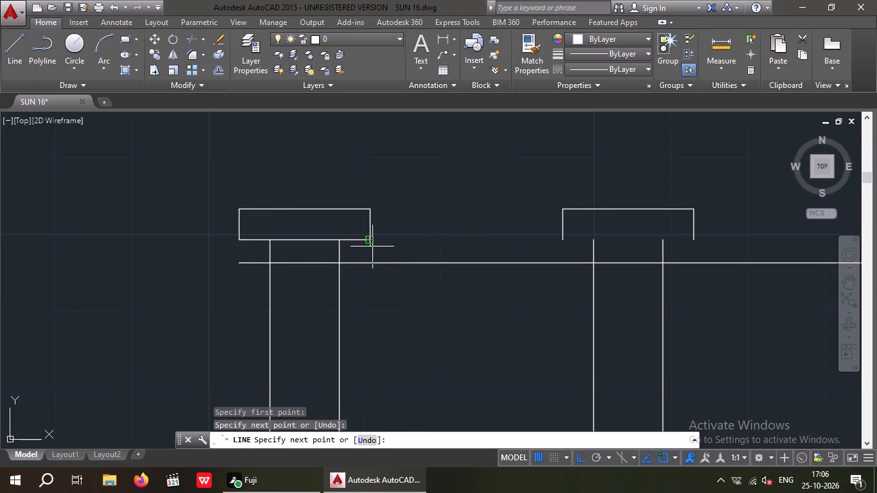
key(space)
scroll(432, 237, down, 2)
key(space)
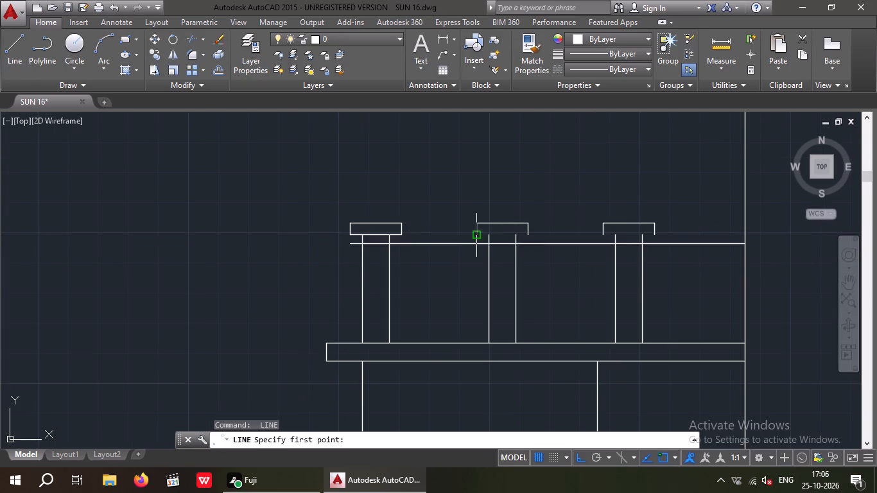
scroll(472, 234, up, 2)
drag(487, 236, 493, 236)
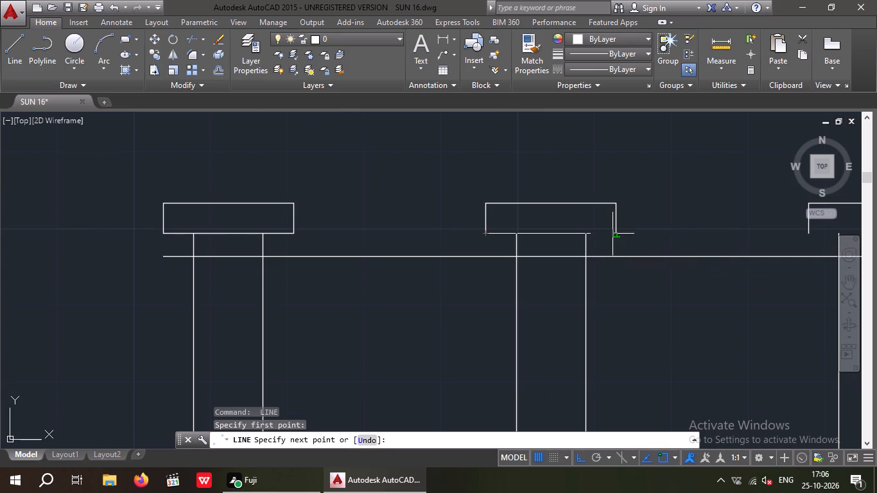
click(616, 235)
key(space)
scroll(602, 262, down, 3)
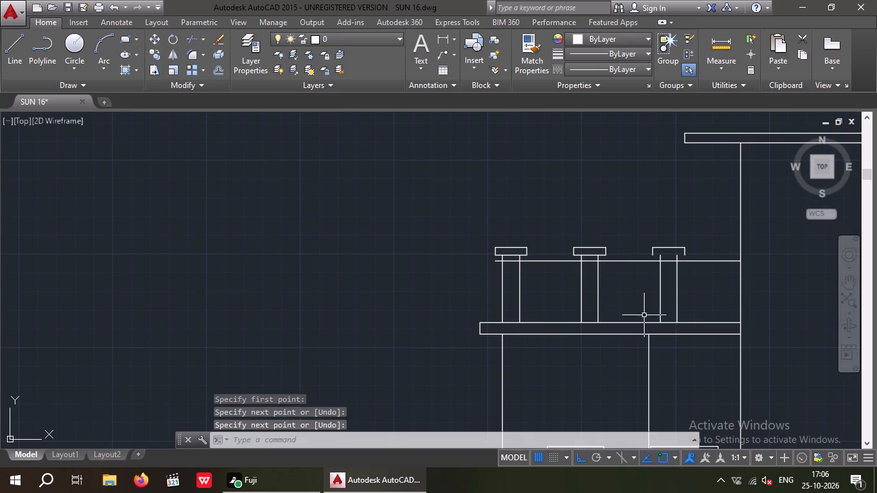
key(space)
scroll(654, 261, up, 3)
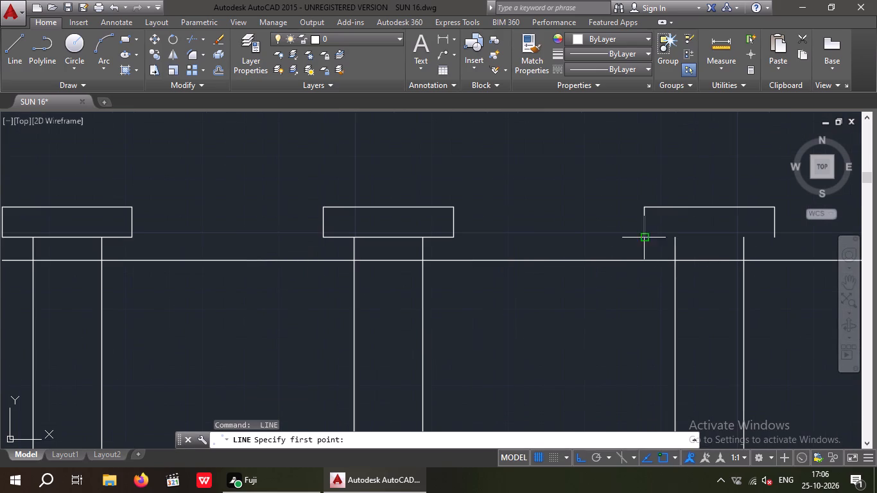
drag(645, 235, 650, 236)
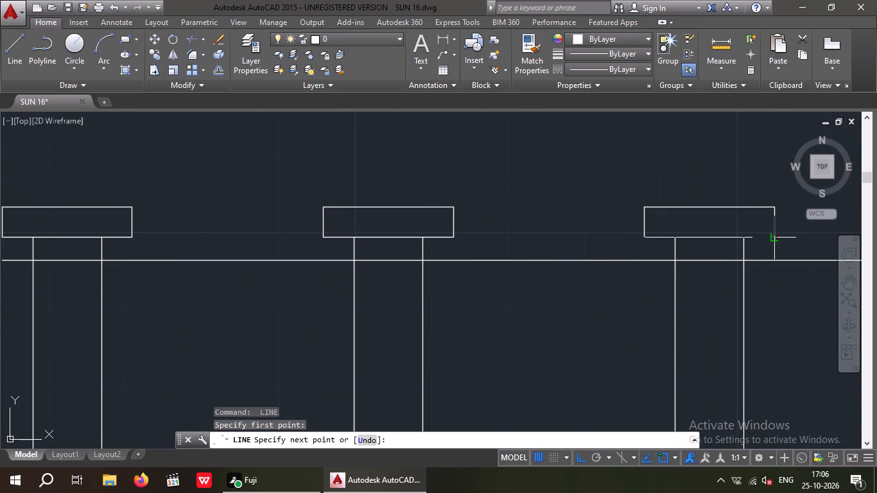
click(776, 238)
scroll(604, 244, down, 3)
key(Escape)
Offset the horizontal rail line below the post caps 3" downward to form the top rail.
scroll(587, 244, down, 3)
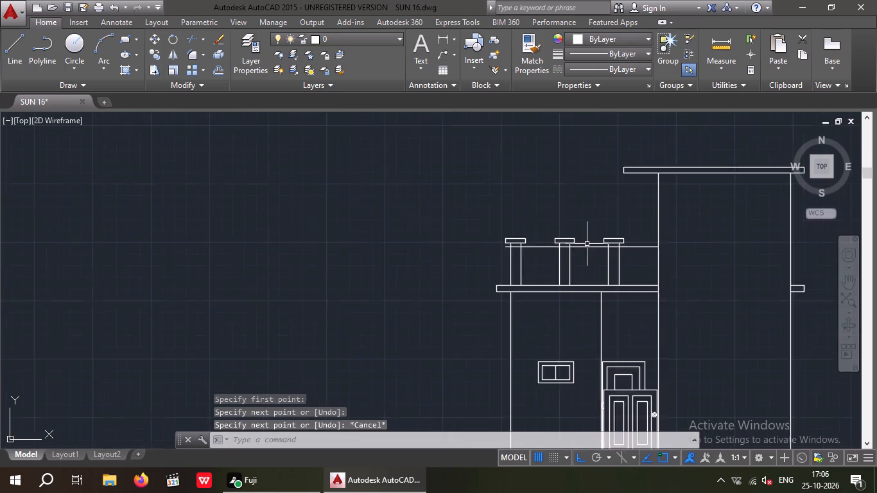
middle_drag(532, 275, 473, 275)
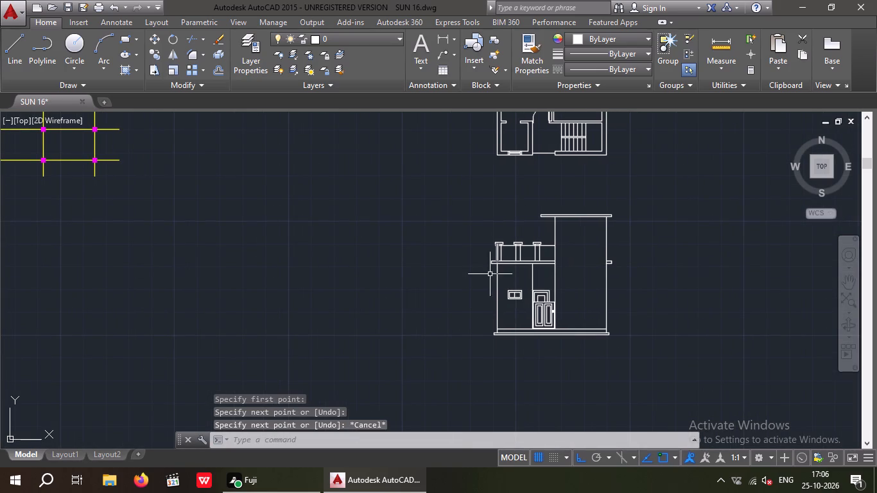
scroll(525, 238, up, 3)
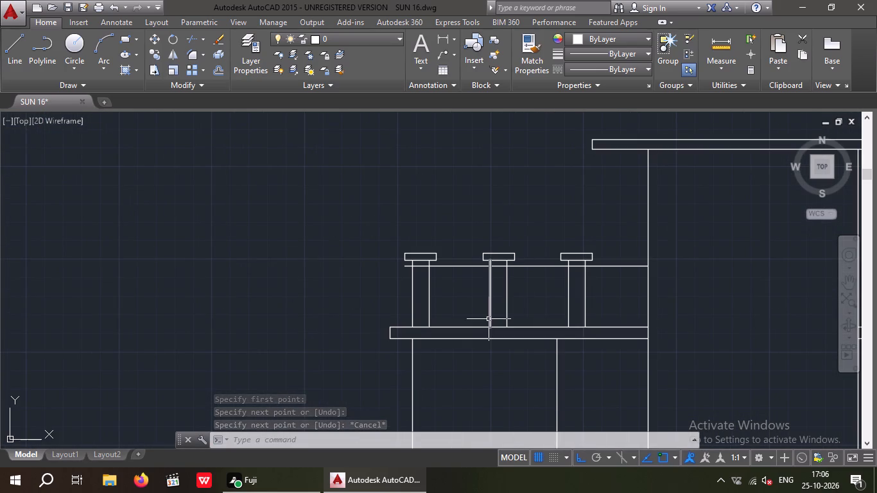
key(Escape)
key(Escape)
key(o)
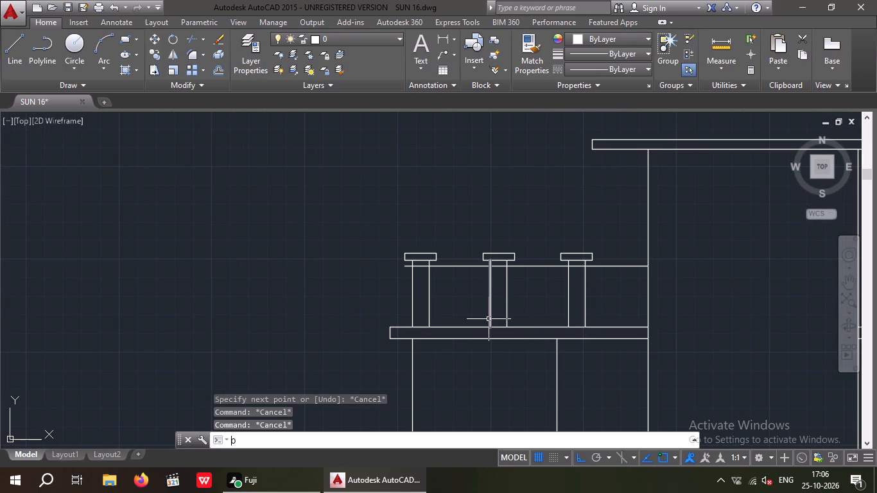
key(Return)
key(3)
key(shift+quotedbl)
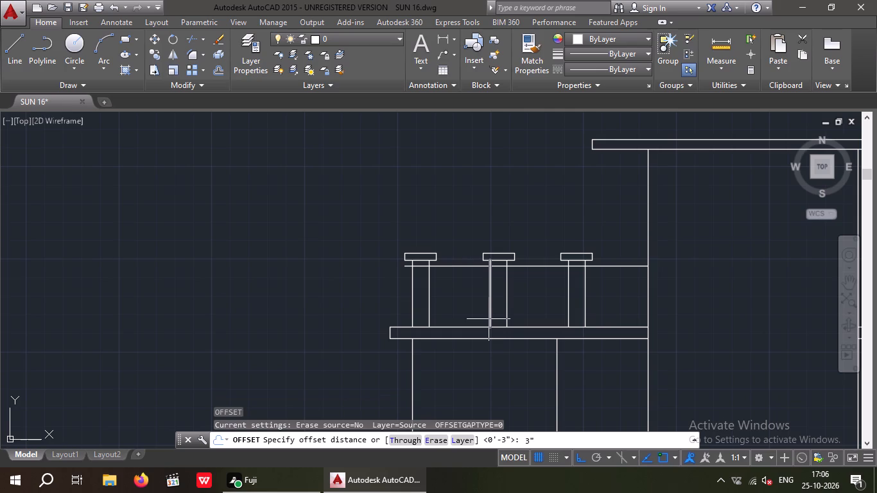
key(Return)
drag(458, 266, 458, 277)
click(462, 280)
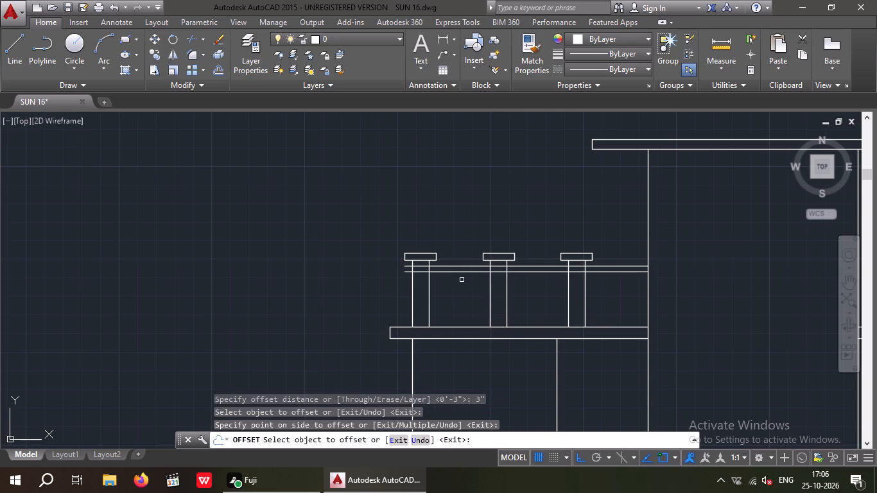
key(Escape)
key(Escape)
Offset the top rail's lower line 6" downward to start the second rail.
key(o)
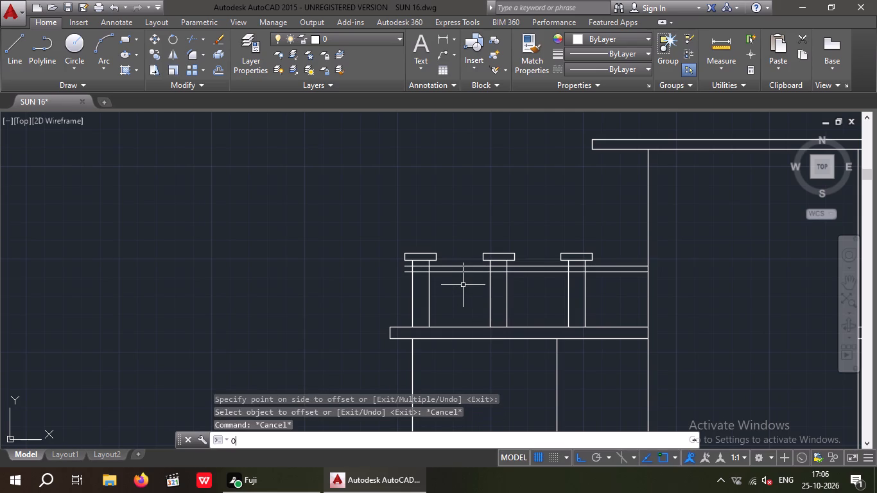
key(Return)
key(6)
key(shift+quotedbl)
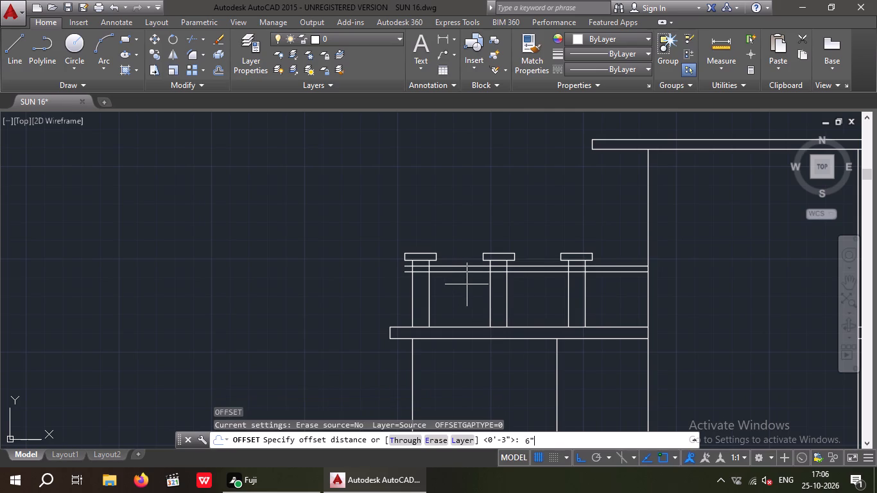
key(Return)
drag(461, 272, 460, 280)
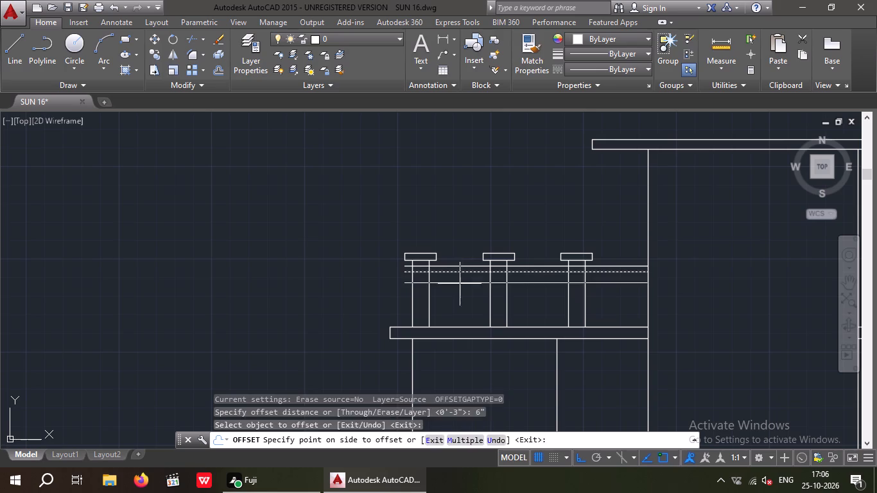
click(460, 284)
key(Escape)
key(Escape)
Offset the second rail's upper line 3" downward to give the rail its thickness.
key(o)
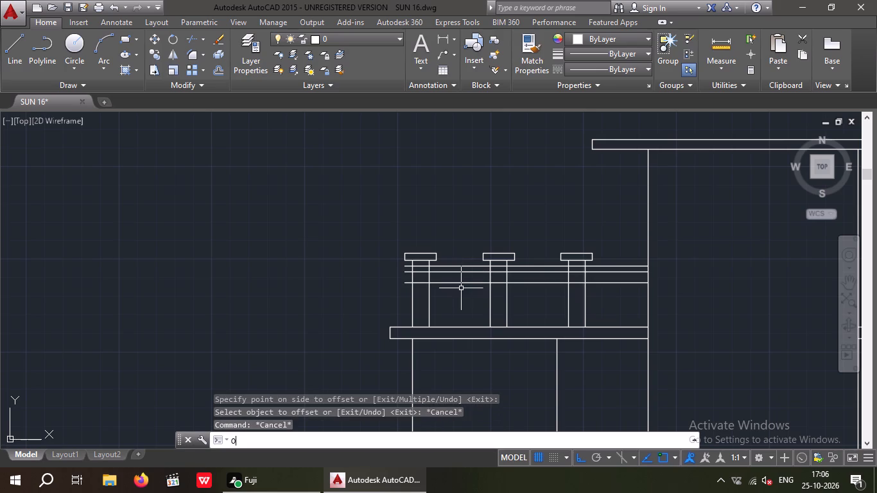
key(Return)
key(3)
key(shift+quotedbl)
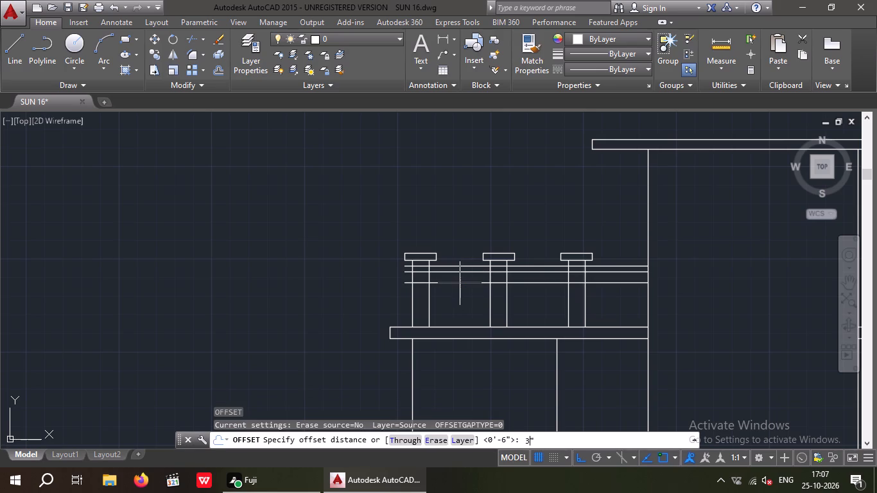
key(Return)
drag(454, 284, 455, 307)
click(455, 307)
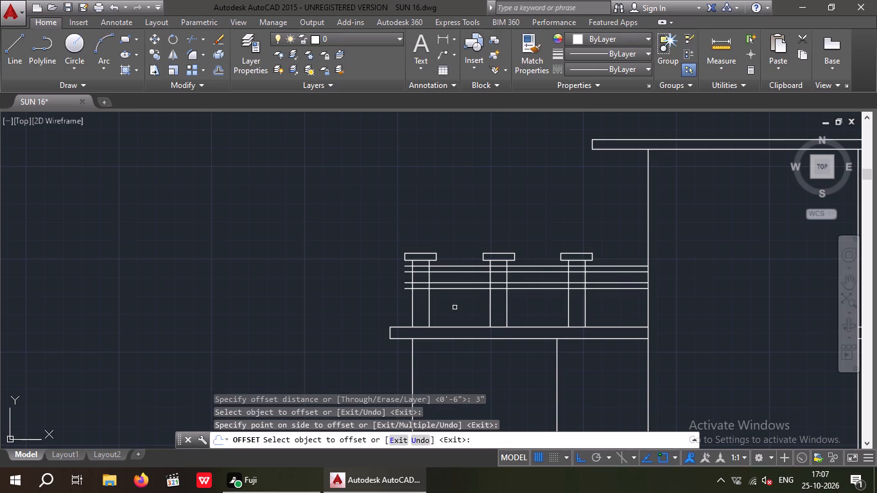
key(Escape)
key(Escape)
key(Escape)
Offset the second rail's lower line 6" downward to start the third rail.
key(o)
key(Return)
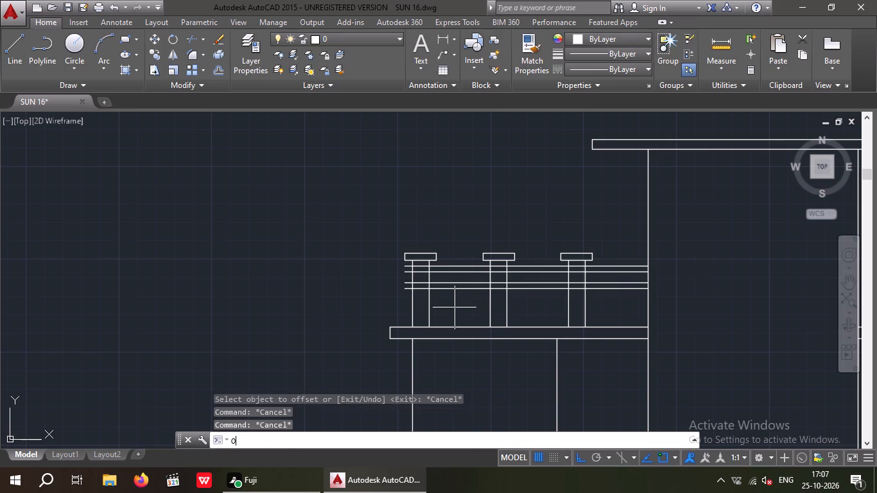
key(6)
key(shift+quotedbl)
key(Return)
scroll(455, 295, up, 1)
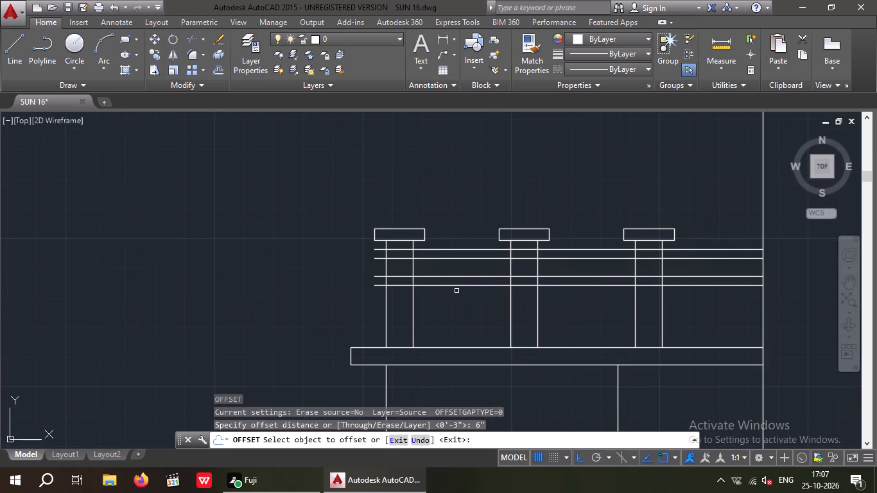
drag(462, 285, 462, 299)
click(462, 306)
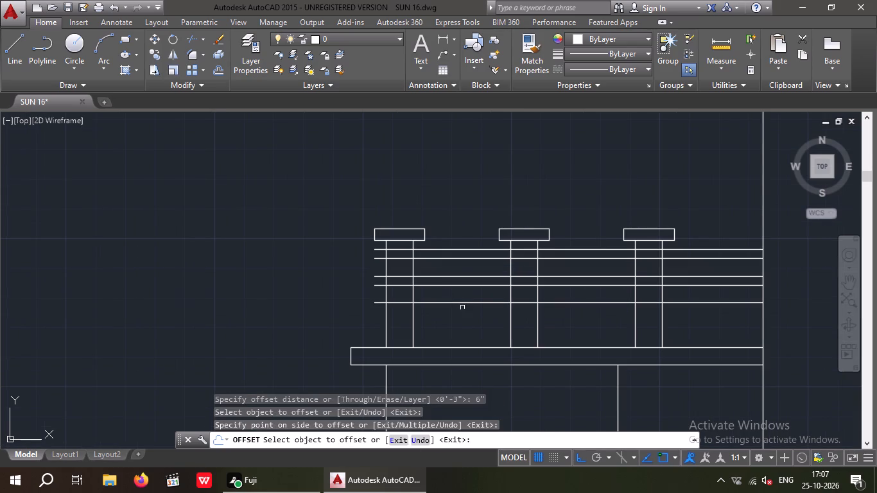
key(Escape)
key(Escape)
Offset the third rail's upper line 3" downward to give the rail its thickness.
key(o)
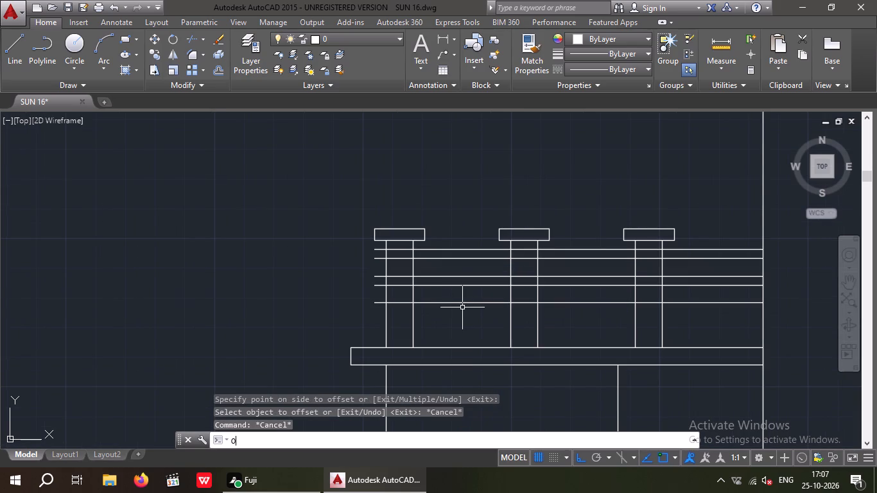
key(Return)
key(3)
key(shift+quotedbl)
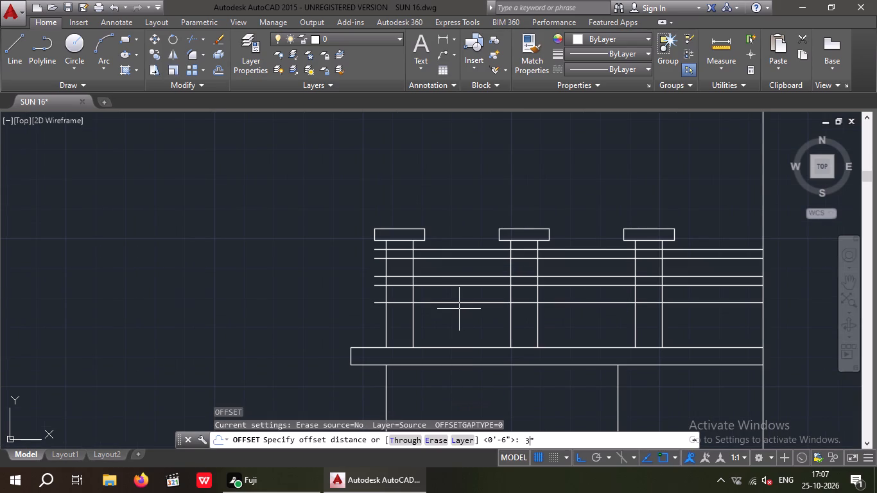
key(Return)
click(459, 302)
click(460, 309)
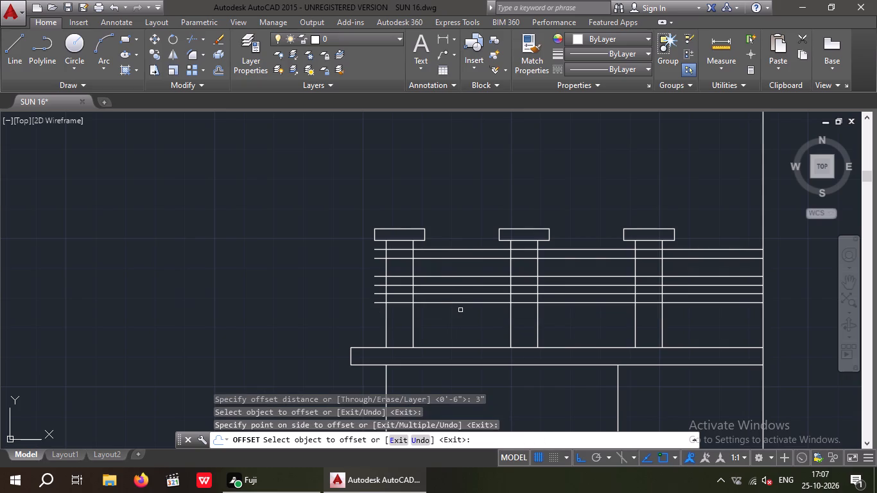
key(ctrl+z)
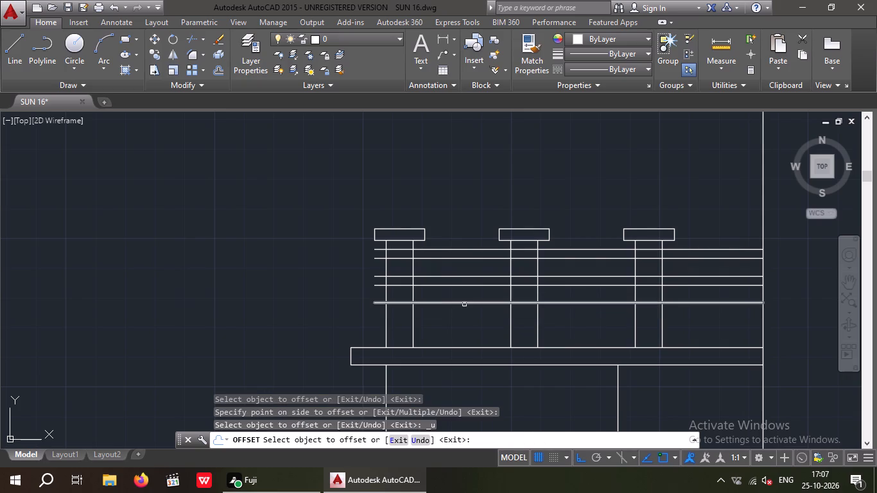
click(464, 304)
click(464, 316)
key(Escape)
key(Escape)
key(Escape)
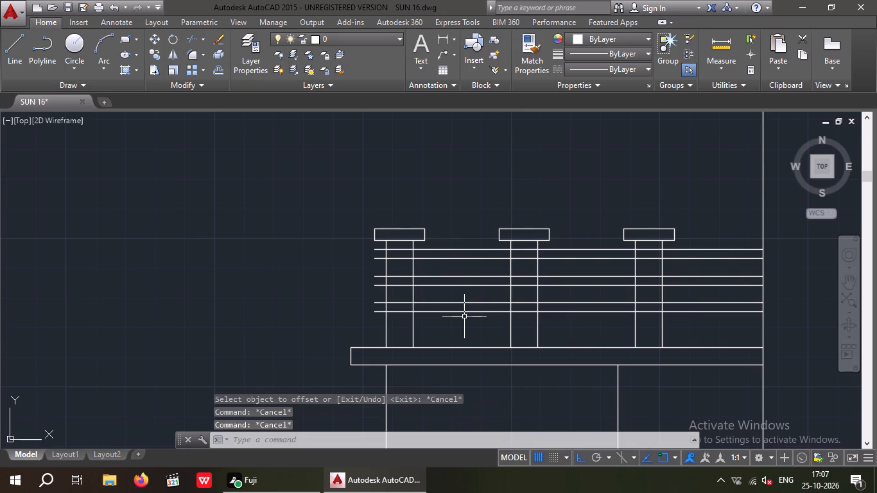
Offset the third rail's lower line 6" downward to start the fourth rail.
key(o)
key(Escape)
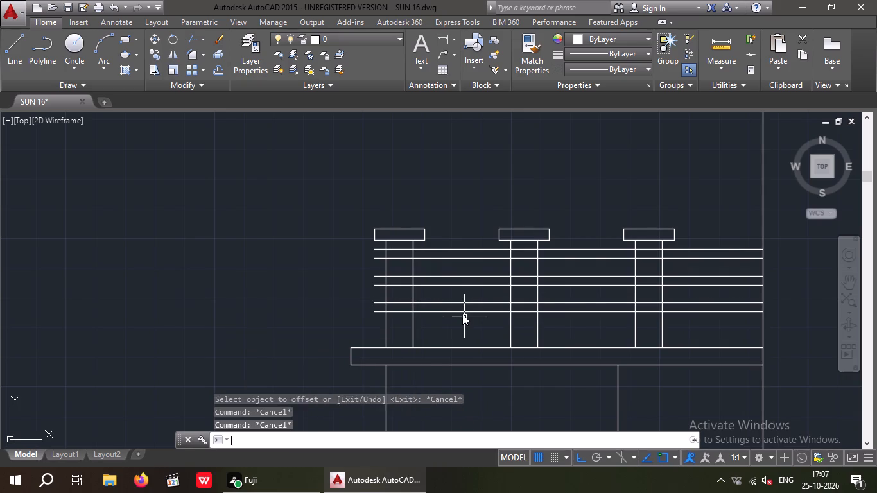
key(Escape)
key(o)
key(Return)
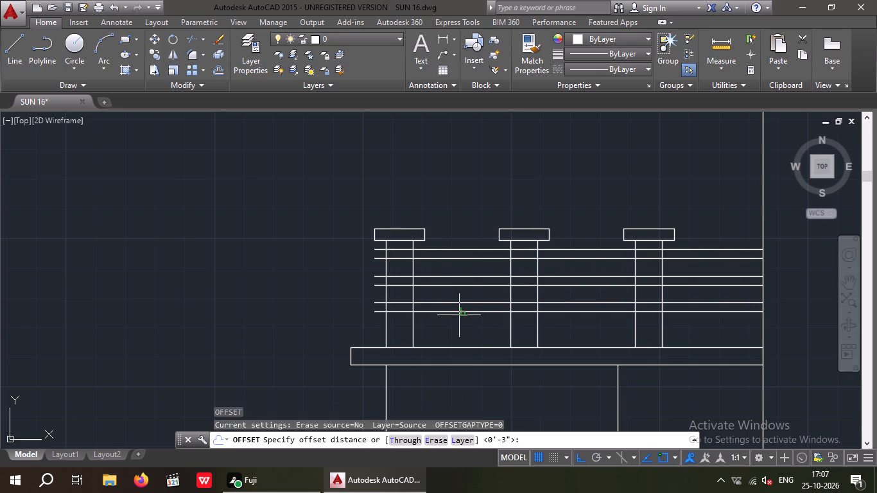
key(6)
key(shift+quotedbl)
key(Return)
drag(457, 312, 458, 324)
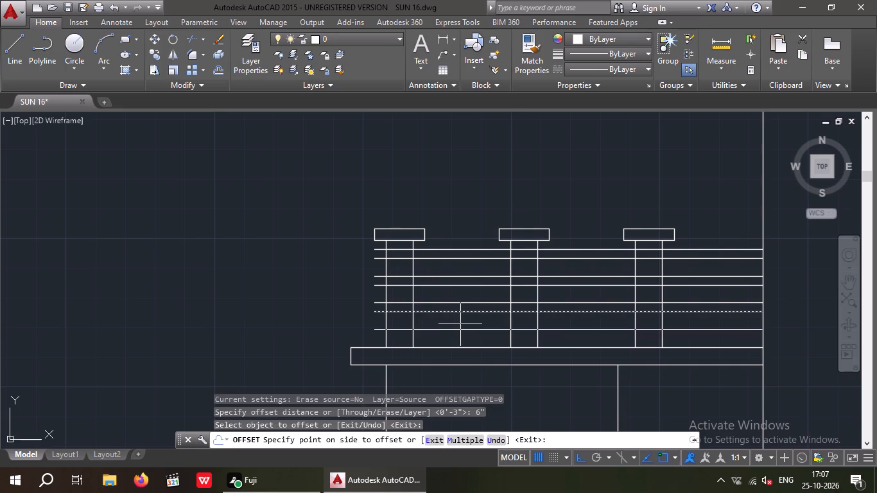
click(460, 324)
key(Escape)
key(Escape)
Offset the fourth rail's upper line 3" downward to give the rail its thickness.
key(o)
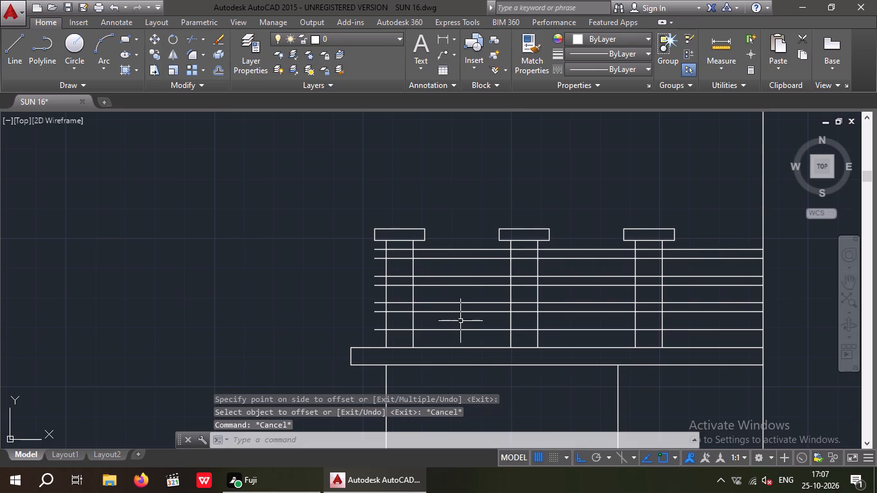
key(Return)
key(3)
key(shift+quotedbl)
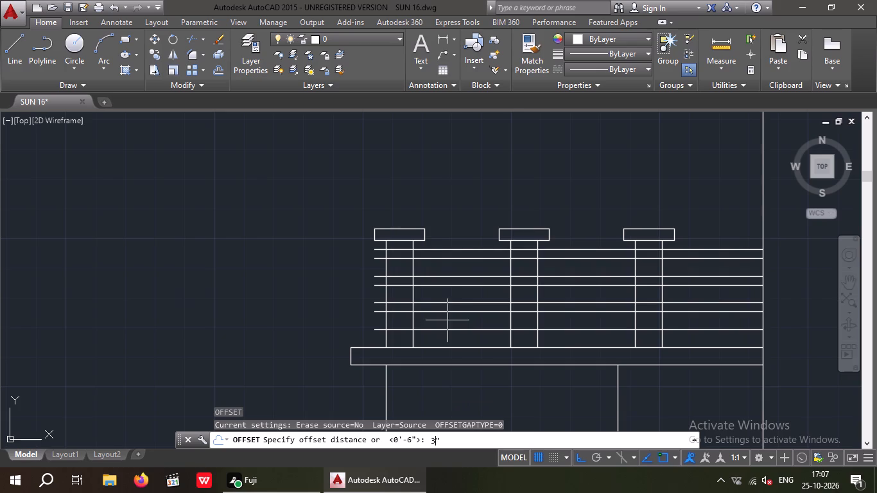
key(Return)
scroll(449, 335, up, 2)
drag(455, 323, 455, 333)
click(455, 334)
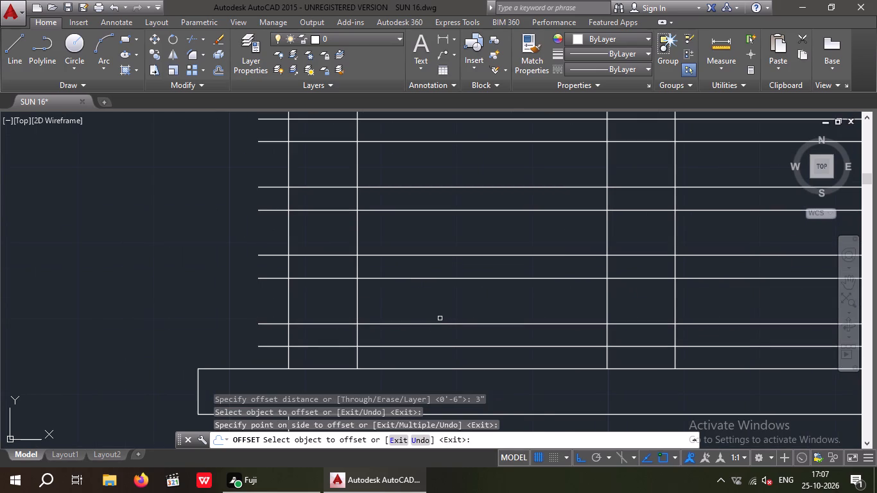
key(Escape)
key(Escape)
Trim the ends of all the rail lines that project beyond the leftmost post's outer edge.
text(TR)
key(space)
key(space)
scroll(395, 305, down, 2)
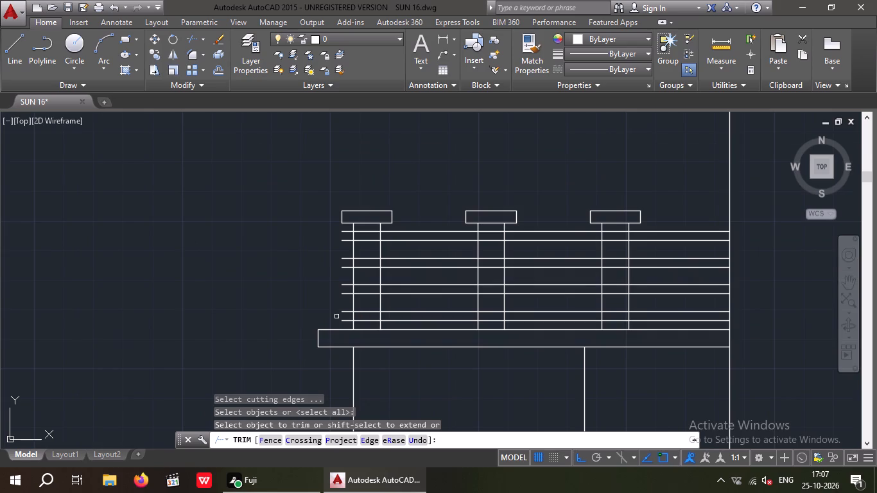
scroll(336, 316, up, 2)
drag(361, 337, 356, 323)
middle_drag(354, 266, 360, 306)
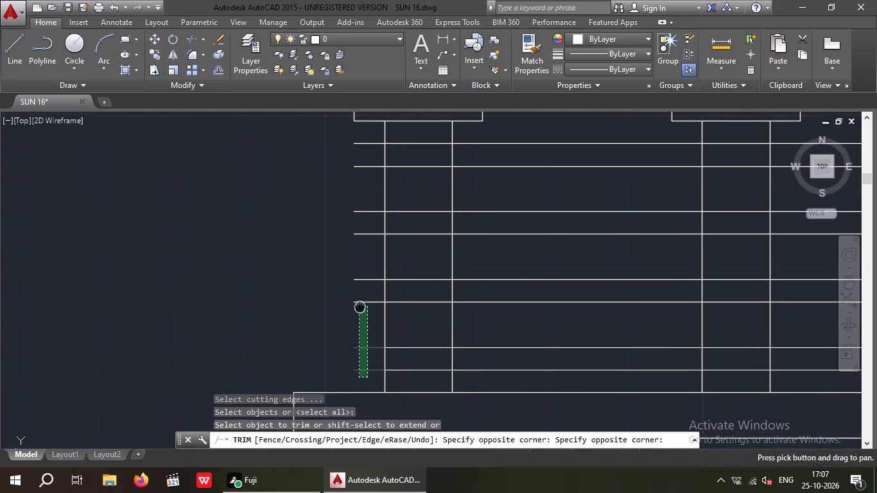
scroll(367, 271, down, 1)
click(363, 191)
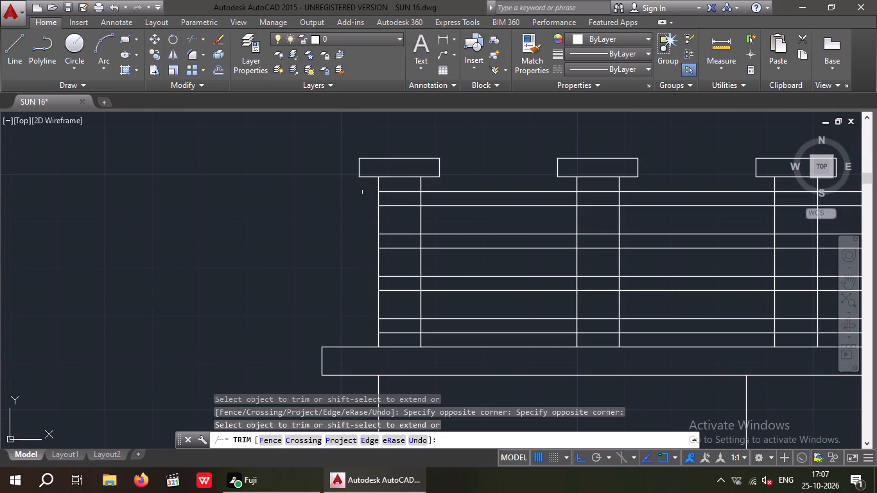
Trim away the rail line segments crossing inside the three parapet post shafts.
drag(401, 338, 399, 328)
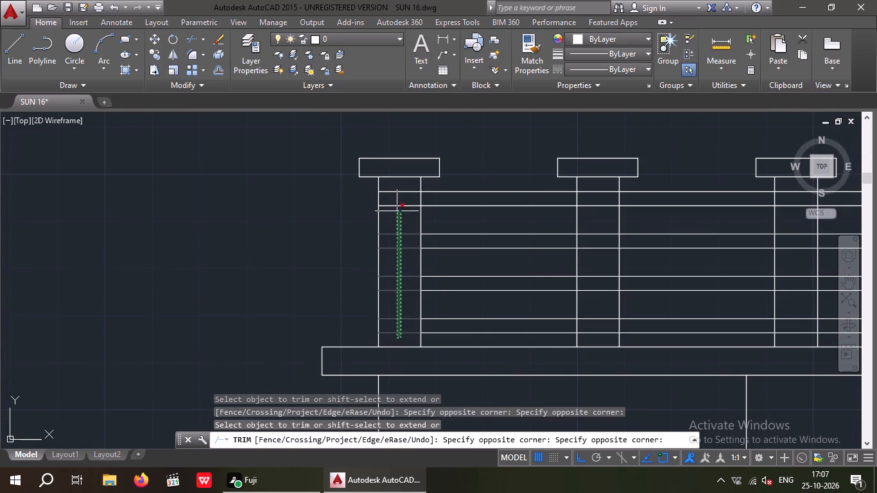
click(395, 188)
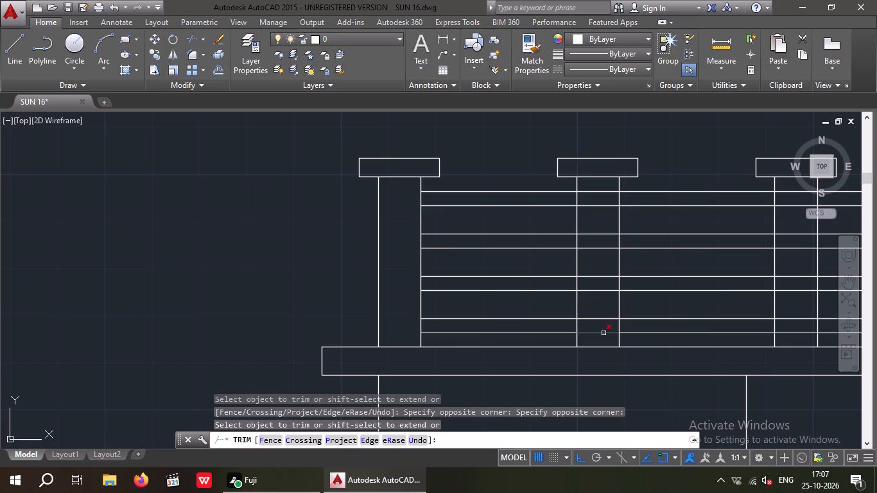
drag(604, 336, 595, 293)
click(598, 192)
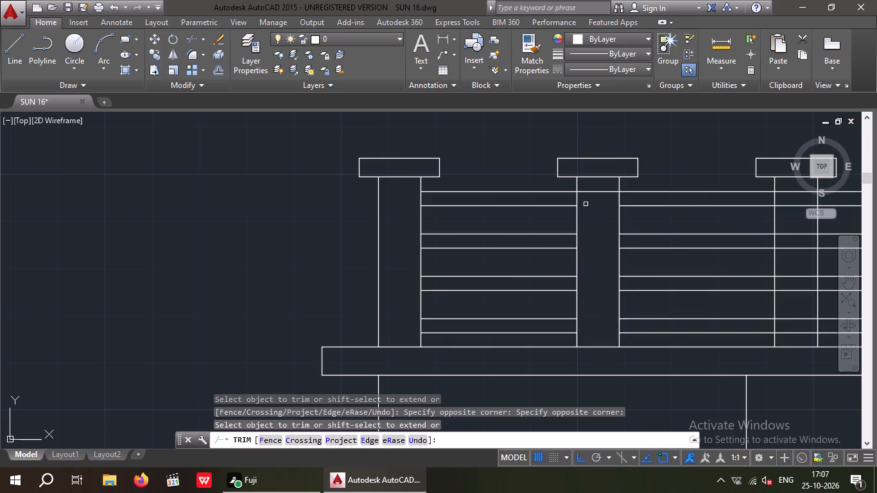
scroll(582, 213, down, 2)
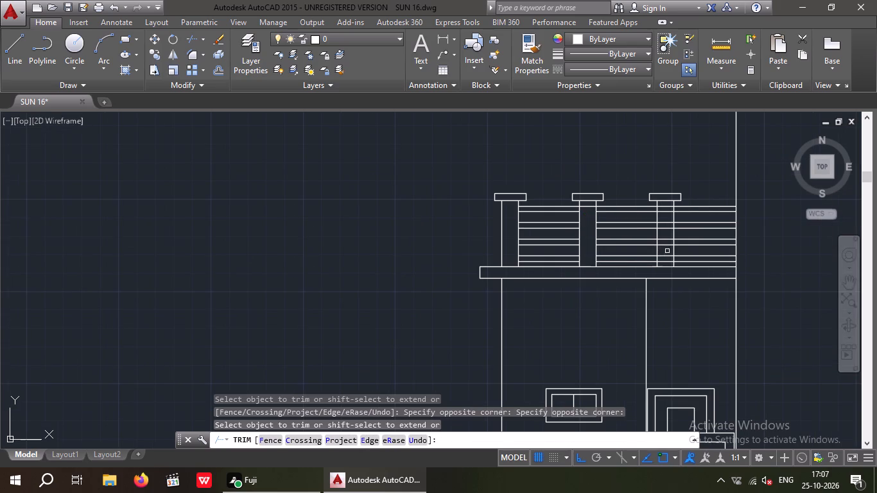
click(589, 206)
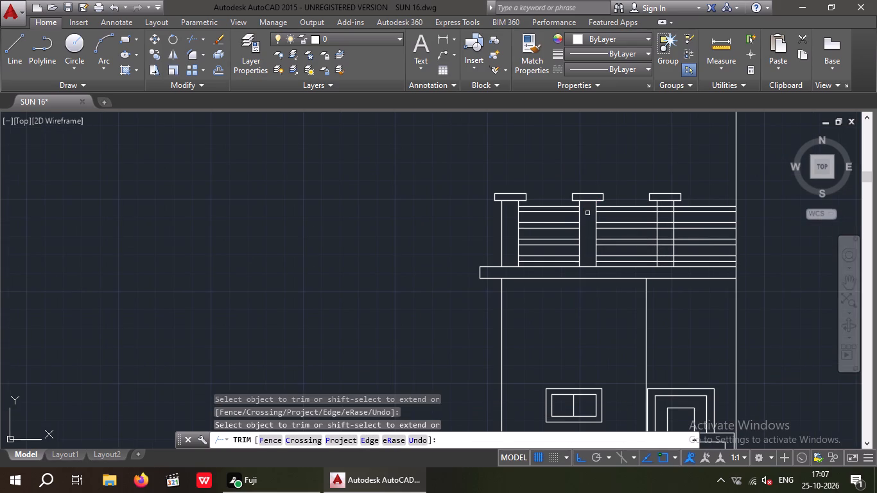
scroll(660, 255, up, 2)
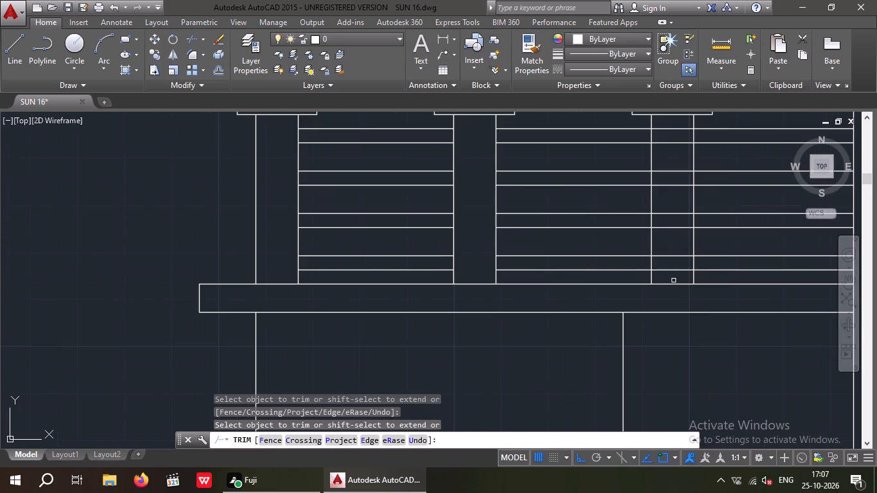
drag(673, 281, 671, 269)
middle_drag(673, 234, 657, 293)
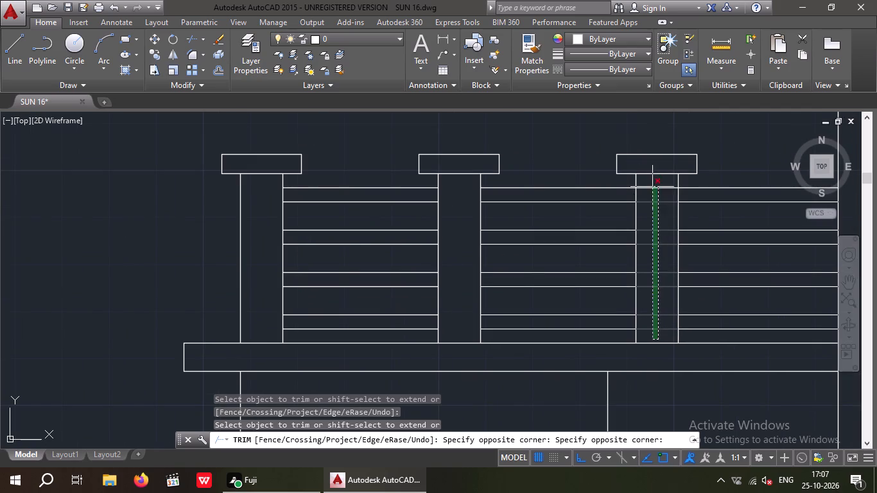
click(652, 182)
scroll(654, 198, down, 2)
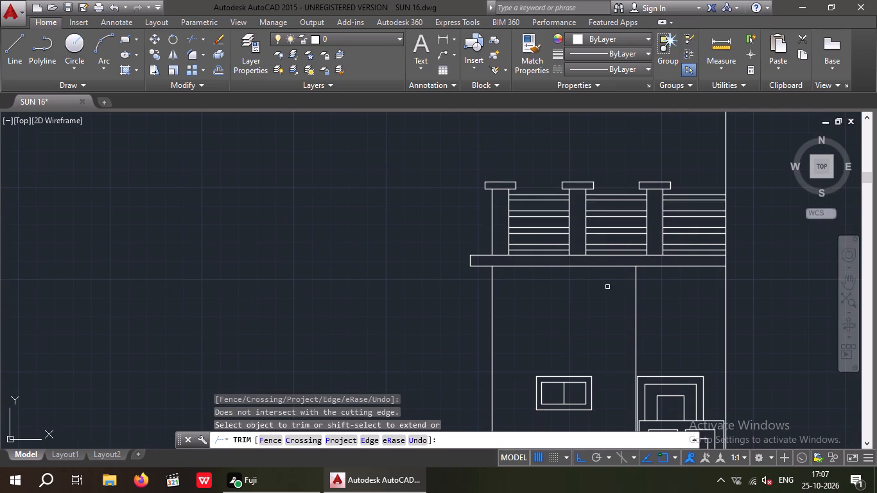
key(Escape)
key(Escape)
Examine the whole front elevation, including the railed parapet, the slab bands and the blank tower wall.
middle_drag(544, 304, 387, 296)
scroll(412, 271, down, 3)
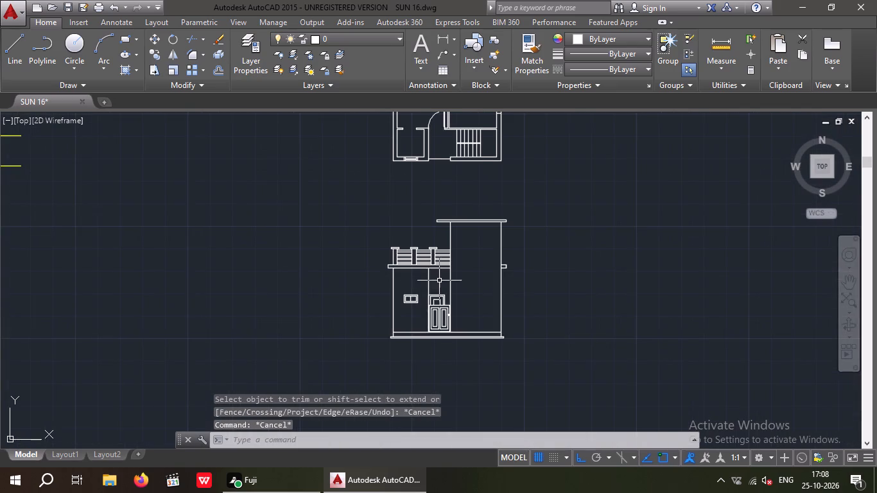
middle_drag(428, 312, 419, 335)
scroll(458, 290, up, 2)
middle_drag(469, 276, 394, 245)
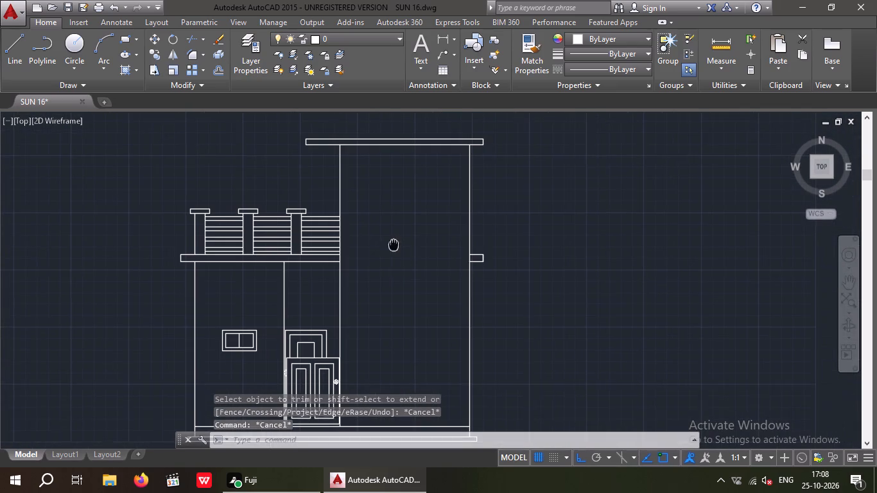
middle_drag(397, 254, 414, 256)
middle_drag(415, 277, 431, 300)
middle_drag(431, 286, 456, 273)
scroll(462, 246, down, 1)
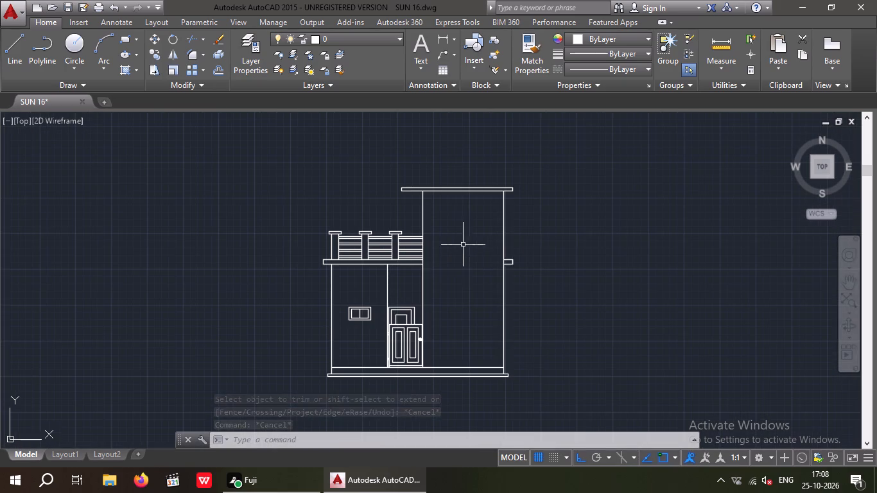
middle_drag(452, 270, 446, 261)
key(Escape)
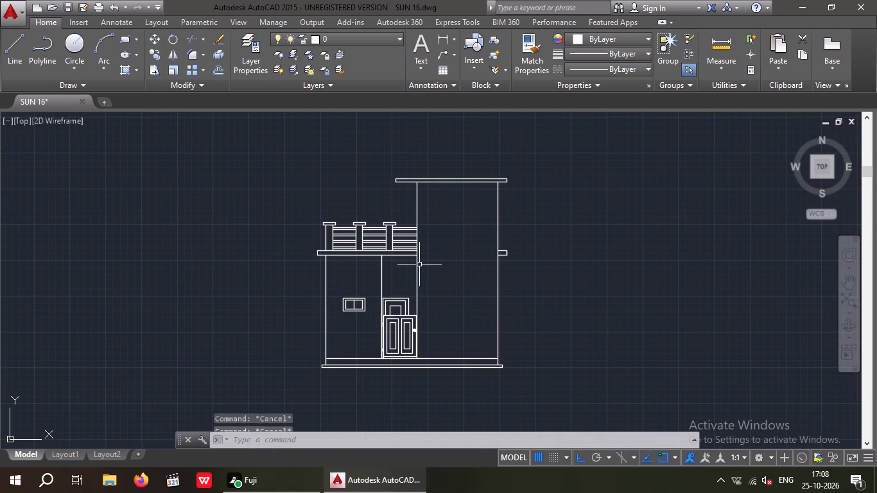
key(Escape)
key(Escape)
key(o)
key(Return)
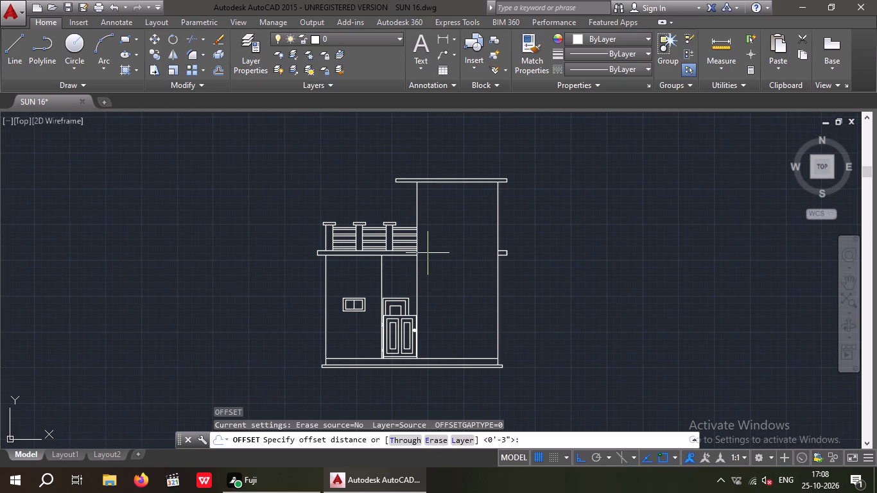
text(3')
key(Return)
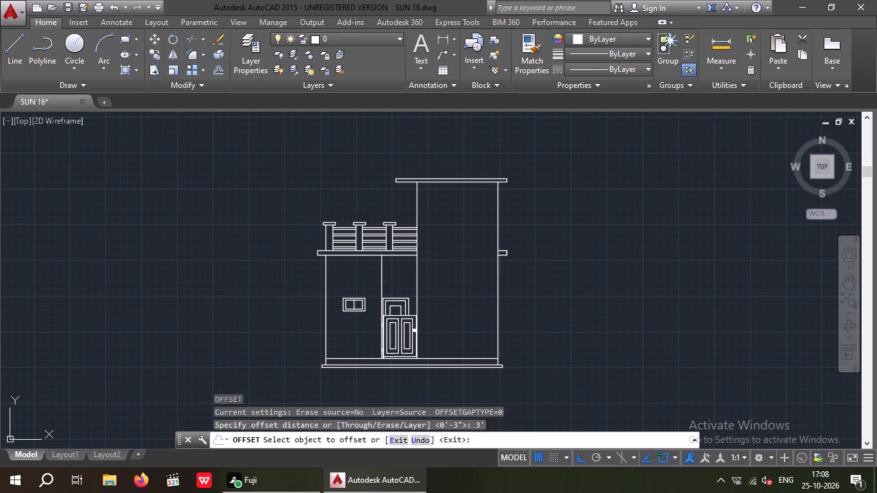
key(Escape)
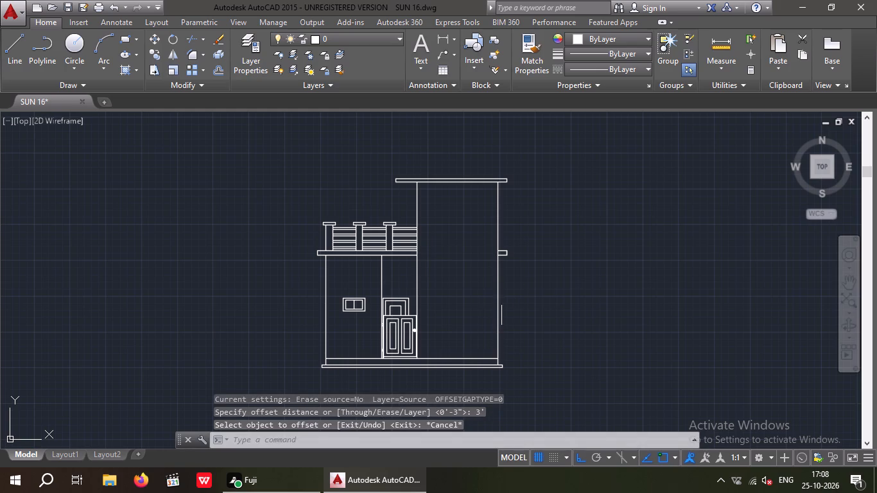
Delete the two vertical line segments forming the tower's right wall, above and below the slab band.
scroll(502, 302, up, 2)
drag(512, 290, 444, 320)
click(440, 321)
middle_drag(476, 266, 475, 379)
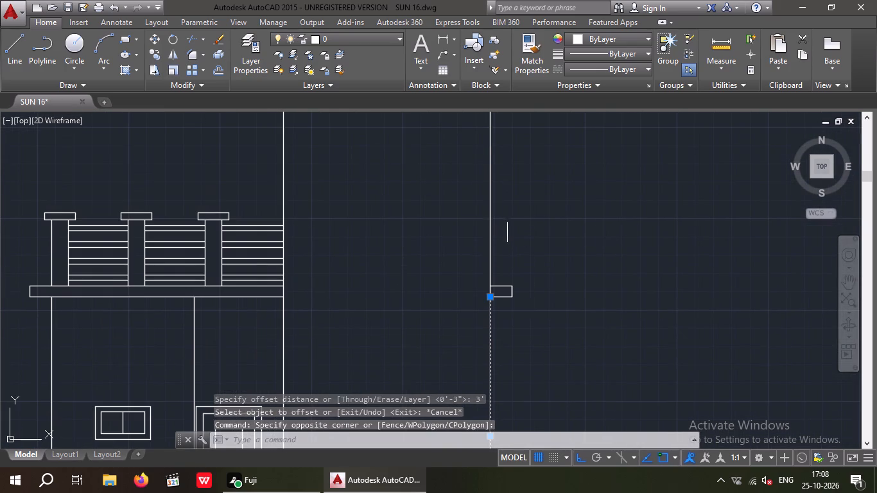
drag(501, 220, 460, 248)
click(460, 248)
key(Delete)
Draw the tower's right wall as a vertical line, about 21' high, from the base strip up to the roof slab's underside.
scroll(459, 250, down, 4)
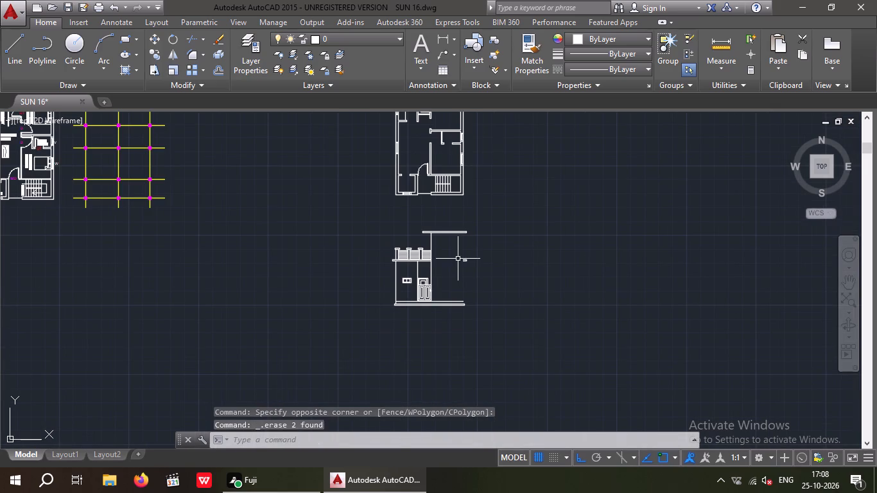
key(Escape)
key(Escape)
key(l)
key(space)
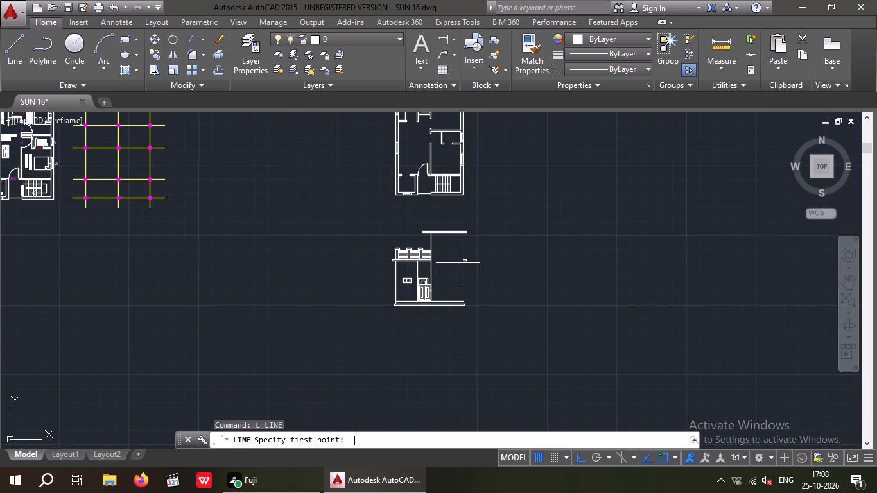
scroll(461, 243, up, 3)
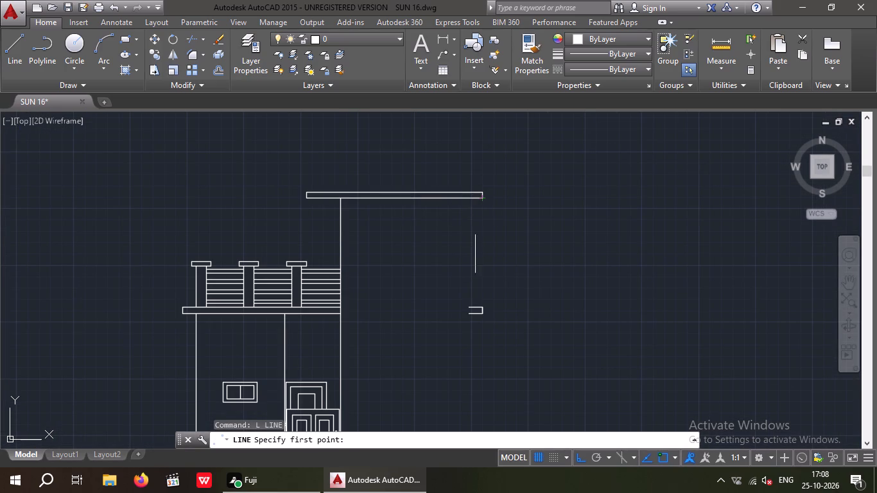
scroll(460, 304, down, 2)
scroll(461, 368, up, 3)
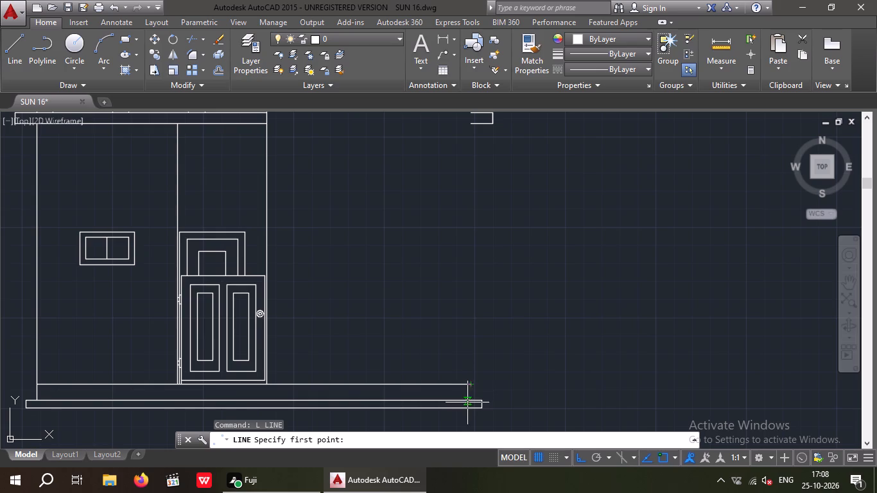
scroll(469, 401, up, 1)
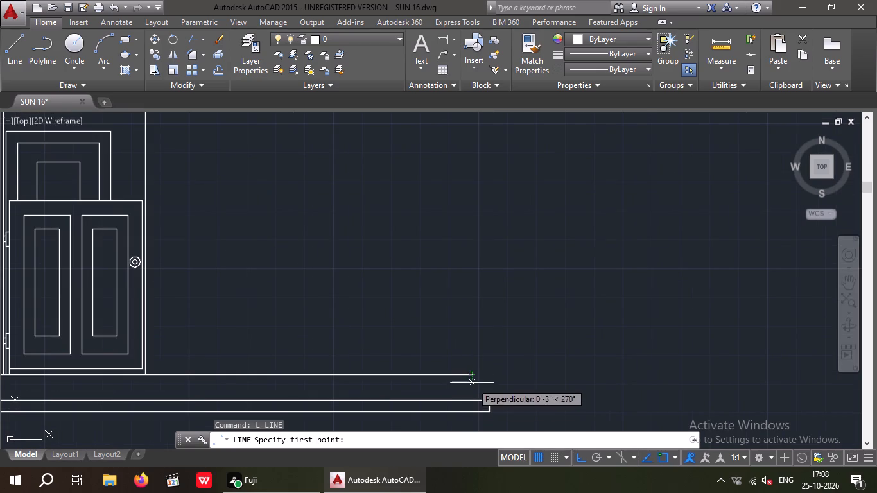
click(472, 400)
middle_drag(473, 309, 471, 386)
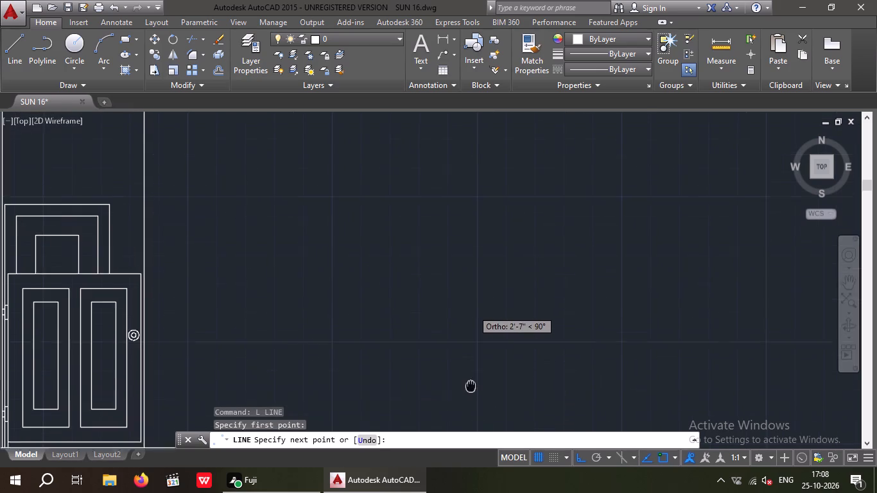
middle_drag(471, 386, 471, 387)
scroll(481, 294, down, 2)
middle_drag(474, 166, 485, 320)
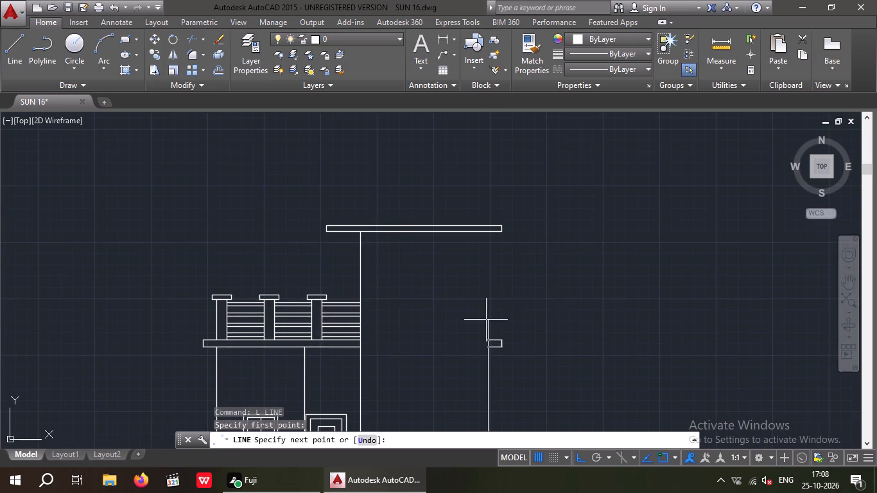
scroll(492, 252, up, 2)
middle_drag(484, 273, 478, 186)
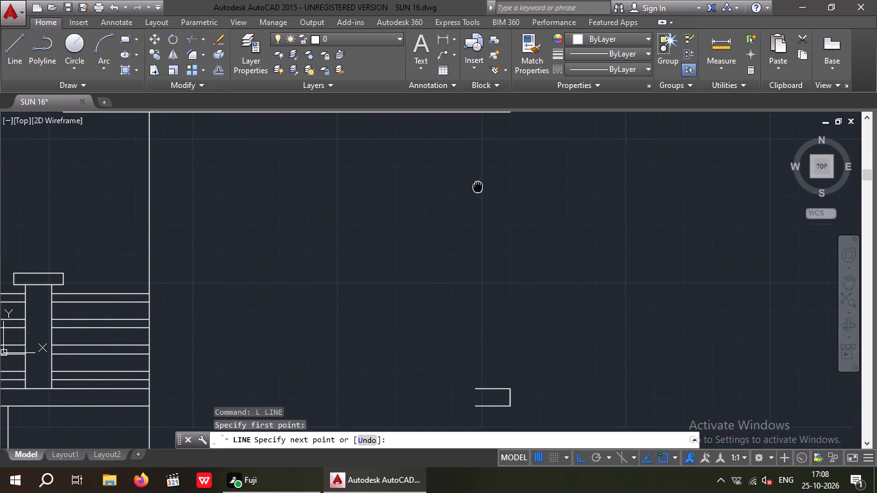
middle_drag(478, 186, 478, 182)
middle_drag(483, 200, 474, 281)
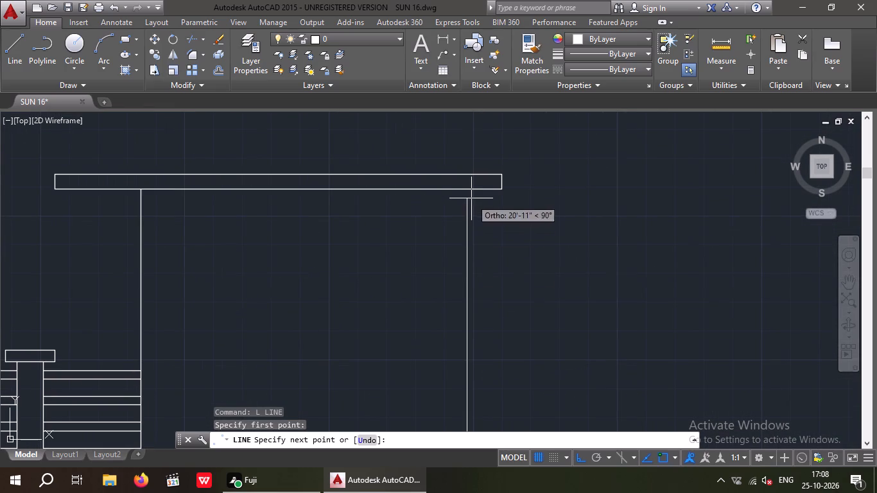
click(469, 191)
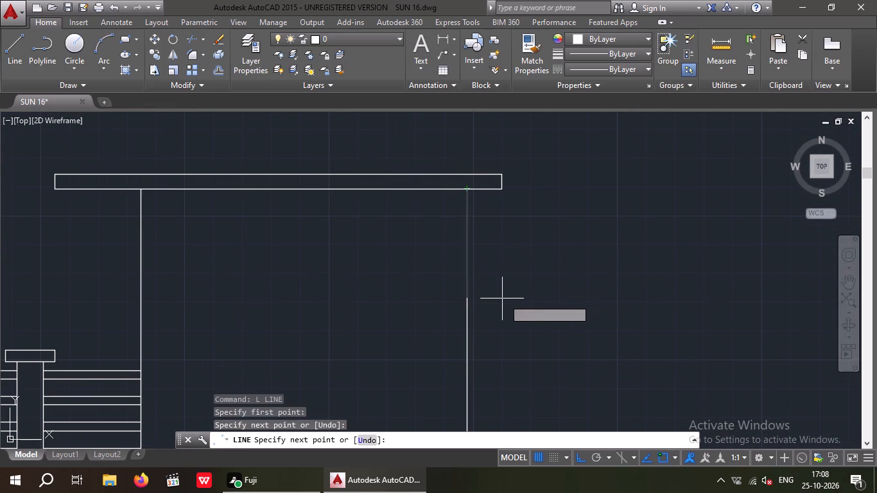
key(Escape)
Examine how the tower's new right wall line meets the short slab band stub beside it.
scroll(484, 284, down, 2)
scroll(474, 376, up, 4)
scroll(488, 283, up, 3)
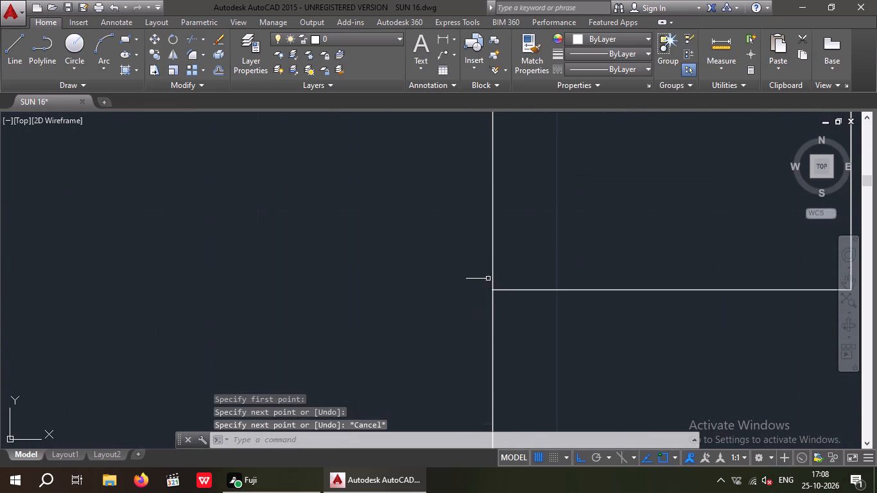
scroll(469, 295, down, 2)
middle_drag(450, 336, 430, 396)
scroll(426, 326, down, 2)
key(Escape)
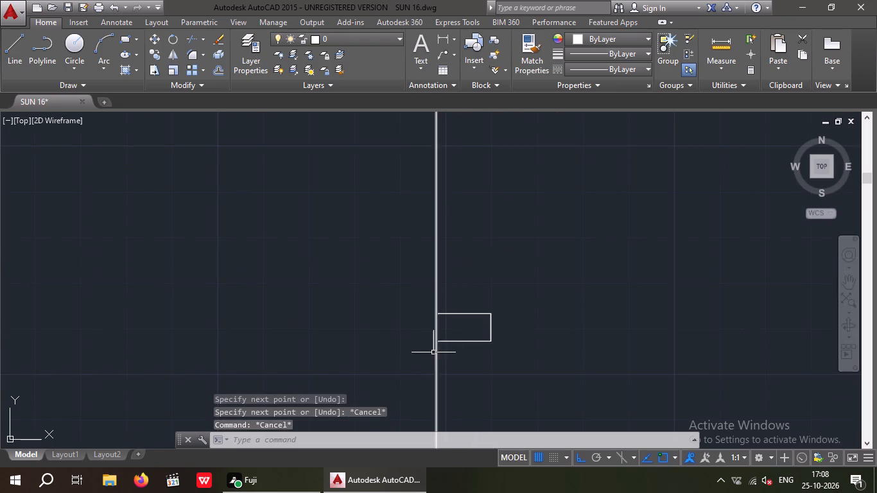
key(Escape)
scroll(383, 331, down, 3)
middle_drag(378, 353, 428, 367)
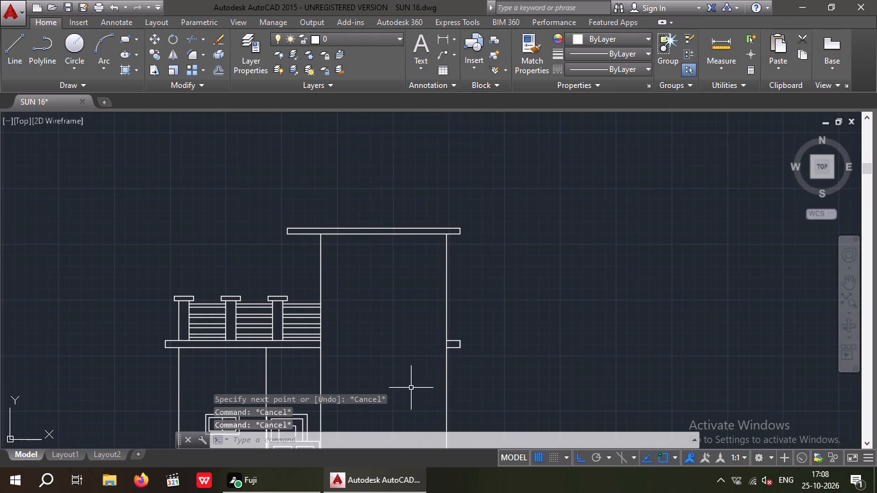
Offset the tower's right wall line 3' inward.
key(Escape)
key(Escape)
key(o)
key(Return)
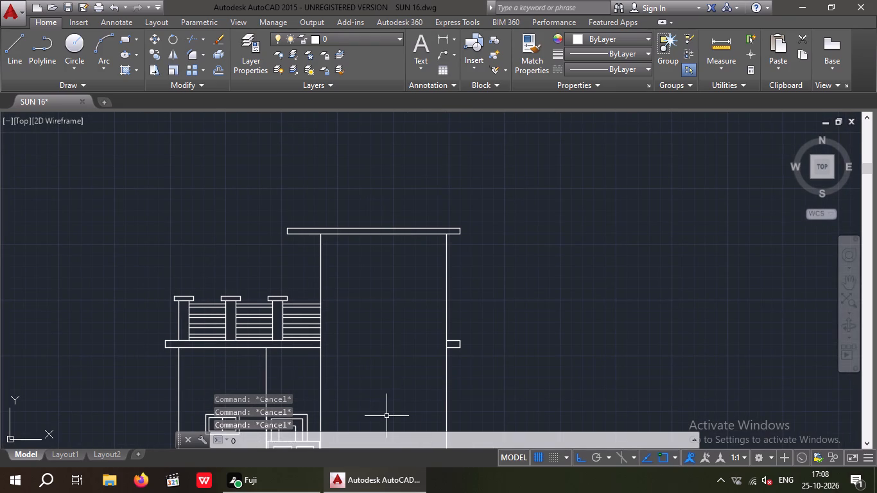
text(3')
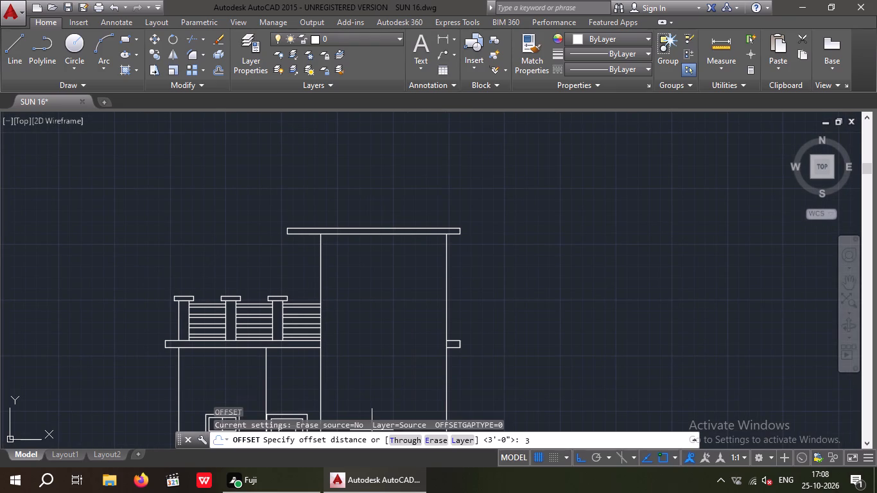
key(Return)
scroll(360, 370, down, 2)
middle_drag(381, 343, 404, 257)
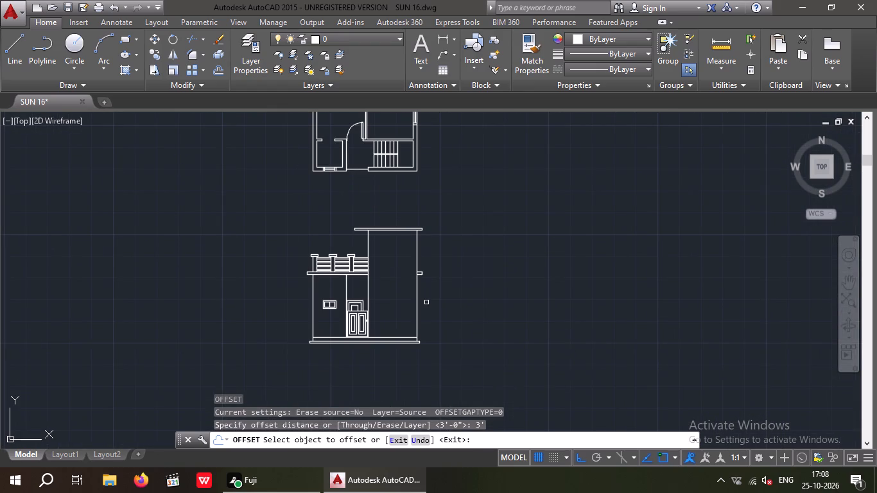
drag(417, 303, 389, 315)
click(384, 315)
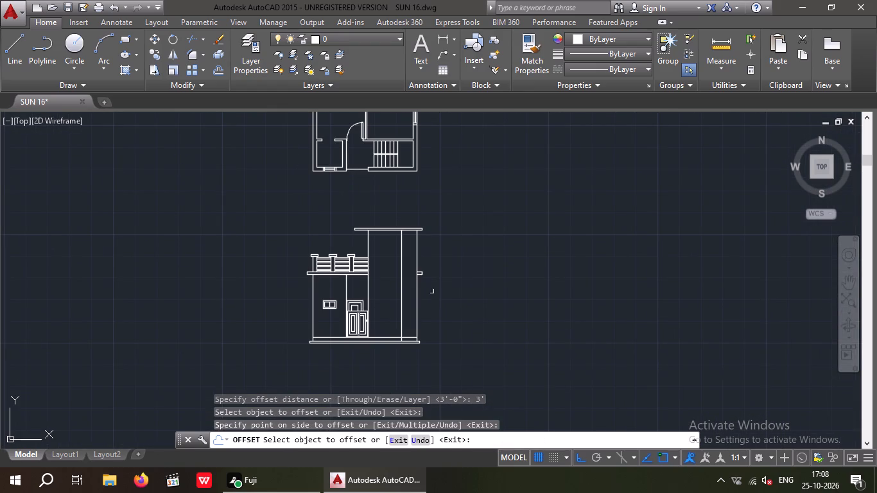
Offset the underside line of the tower's roof slab 2' downward.
middle_drag(424, 357, 426, 397)
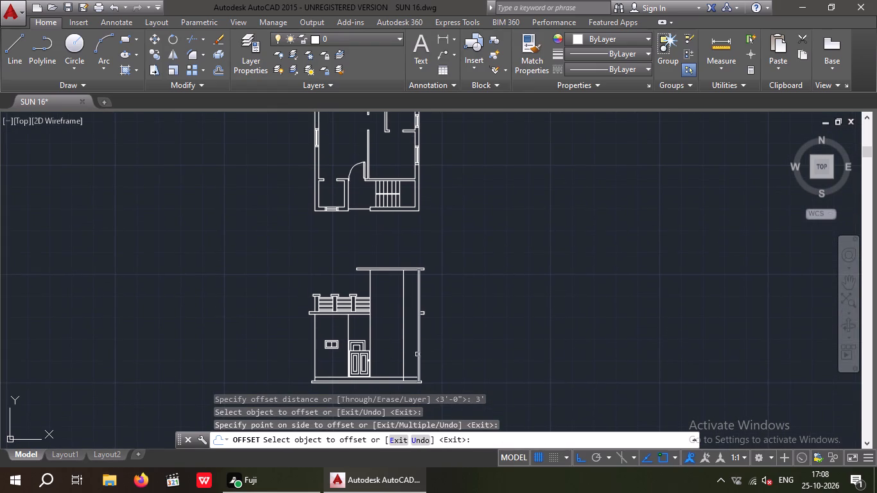
scroll(386, 281, up, 3)
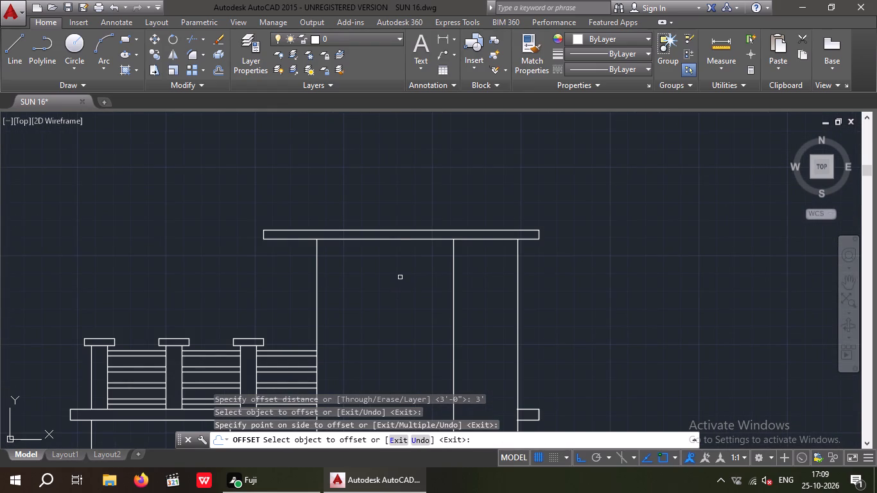
drag(398, 241, 398, 247)
key(Escape)
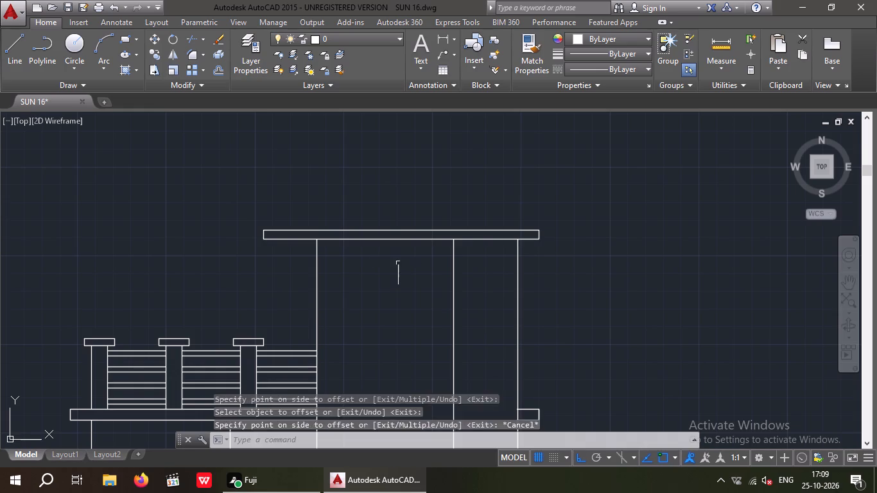
key(Escape)
key(Escape)
key(o)
key(Return)
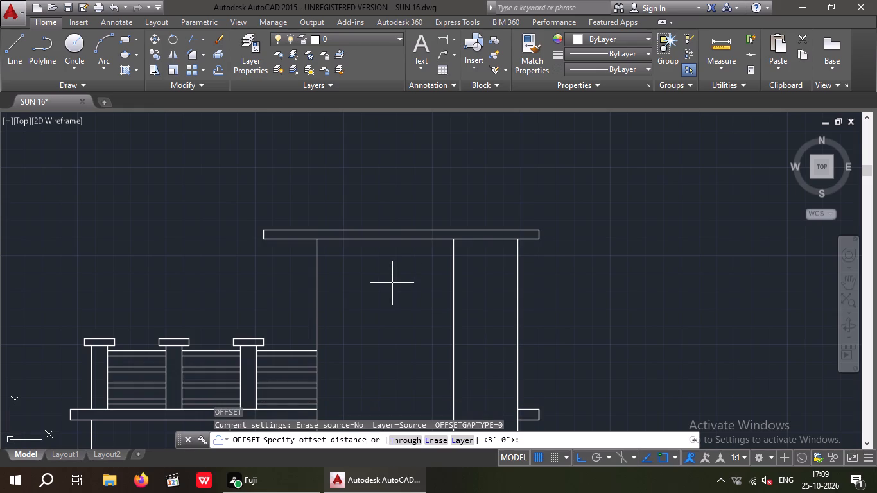
key(2)
key(apostrophe)
key(Return)
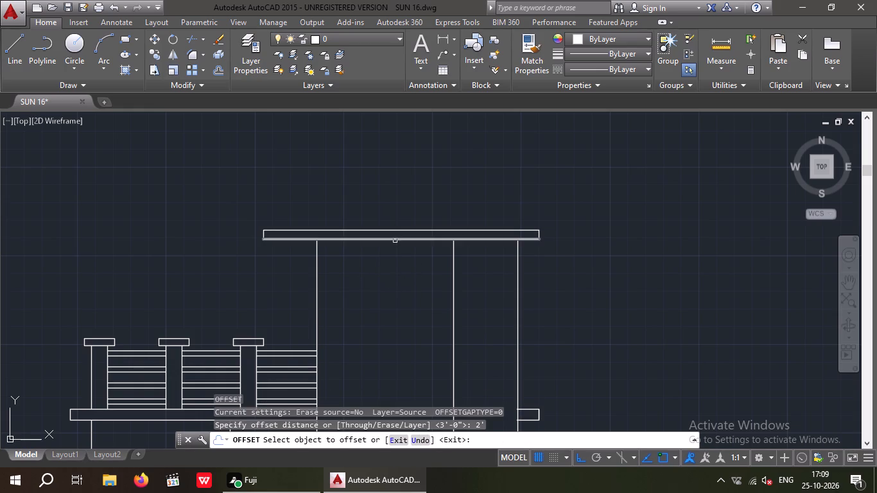
drag(395, 239, 396, 248)
click(397, 256)
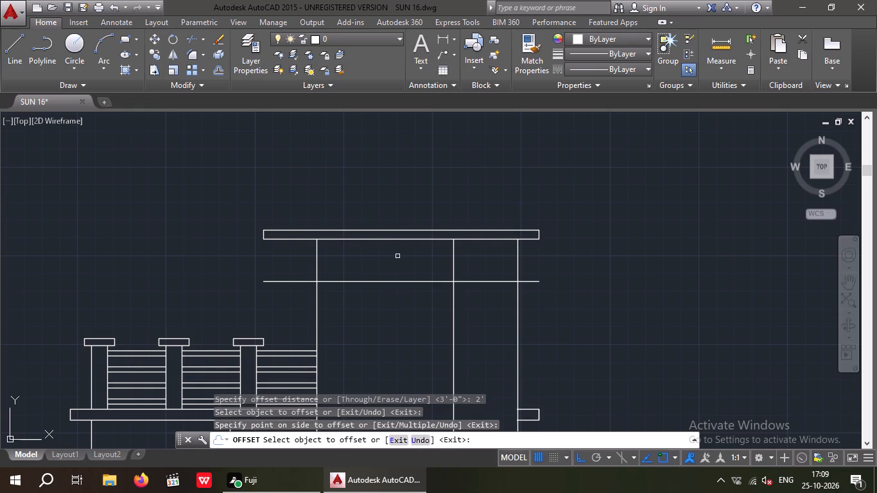
key(Escape)
key(Escape)
Trim both ends of the new horizontal line that project beyond the tower's side walls.
key(t)
key(r)
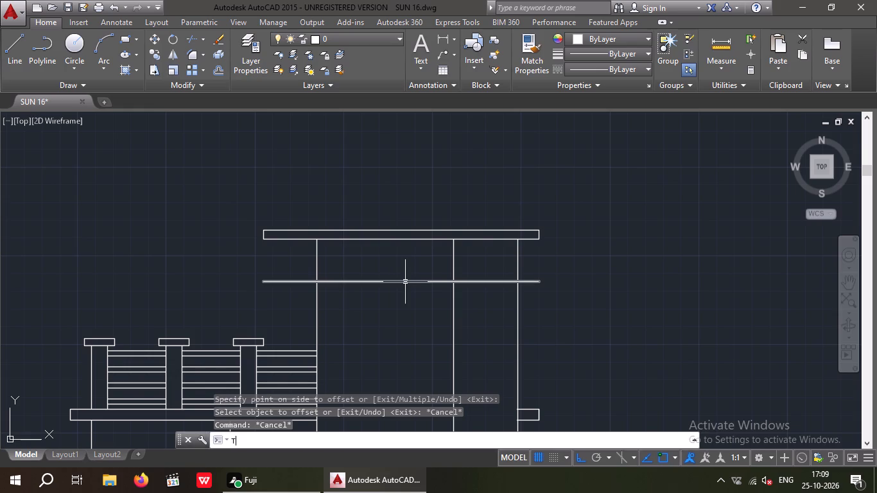
key(space)
key(space)
click(544, 293)
click(536, 266)
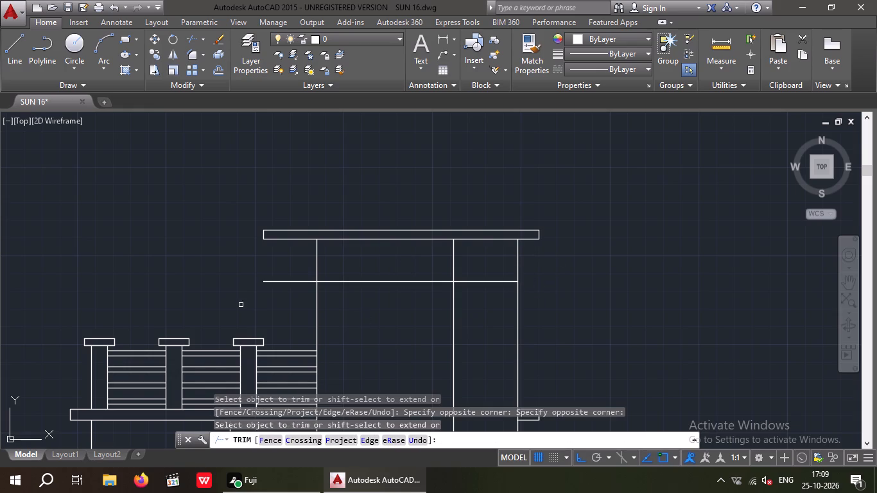
click(291, 297)
click(280, 274)
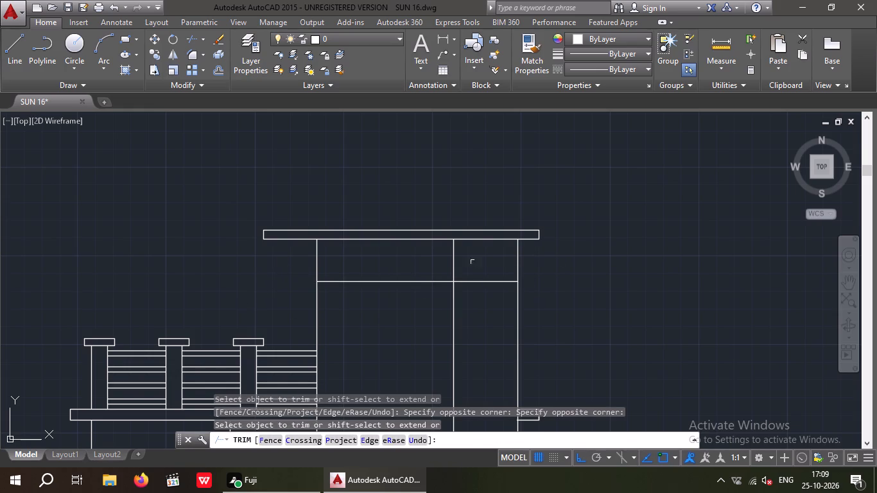
Trim the inner vertical above the horizontal line and the horizontal line beyond the inner vertical, leaving a clean panel corner.
drag(473, 261, 455, 264)
click(443, 264)
drag(498, 301, 485, 278)
click(482, 265)
scroll(479, 268, down, 2)
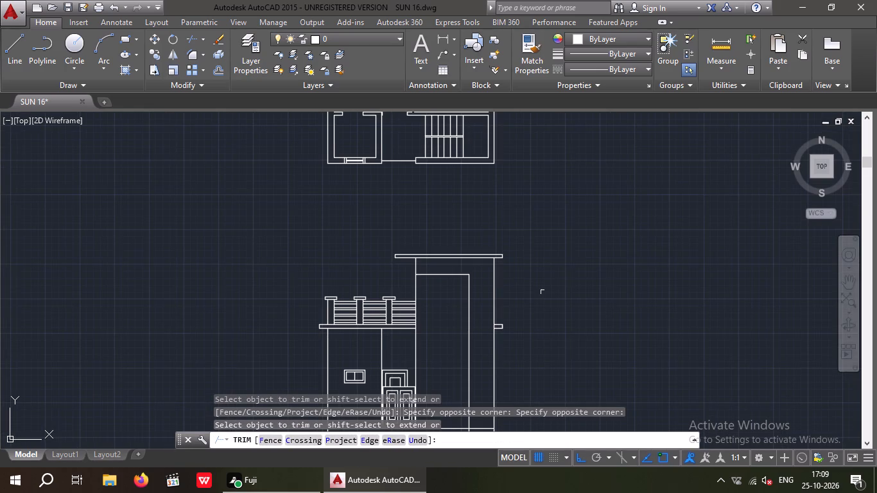
middle_drag(562, 270, 576, 238)
key(Escape)
key(Escape)
Trim the inner vertical line's lower end between the plinth line and the base strip.
middle_drag(553, 274, 543, 320)
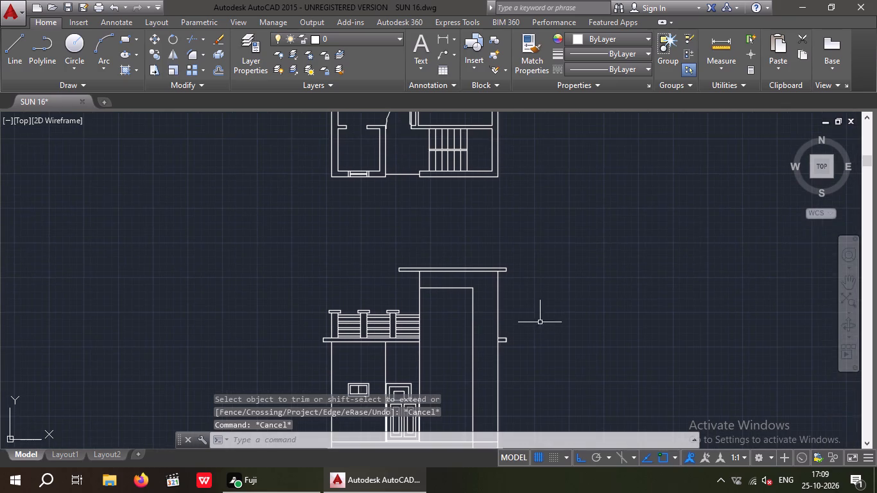
middle_drag(539, 324, 539, 96)
scroll(465, 224, up, 4)
middle_drag(497, 229, 474, 295)
key(Escape)
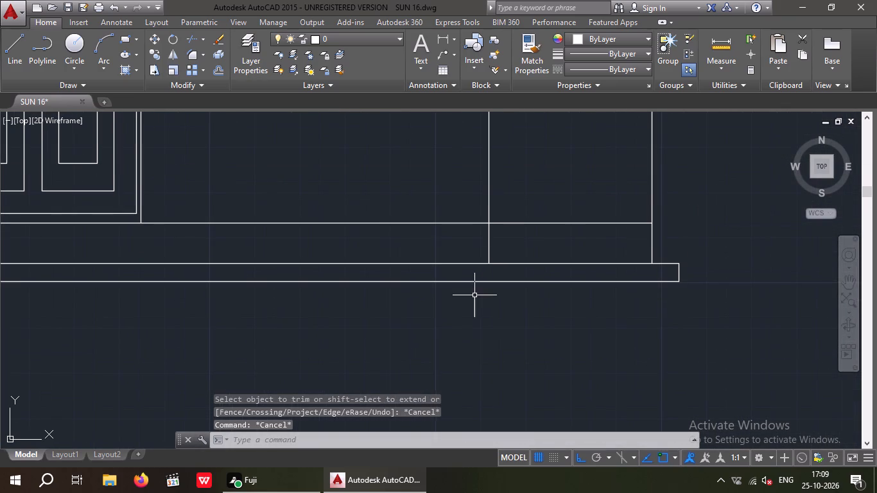
key(Escape)
text(TR)
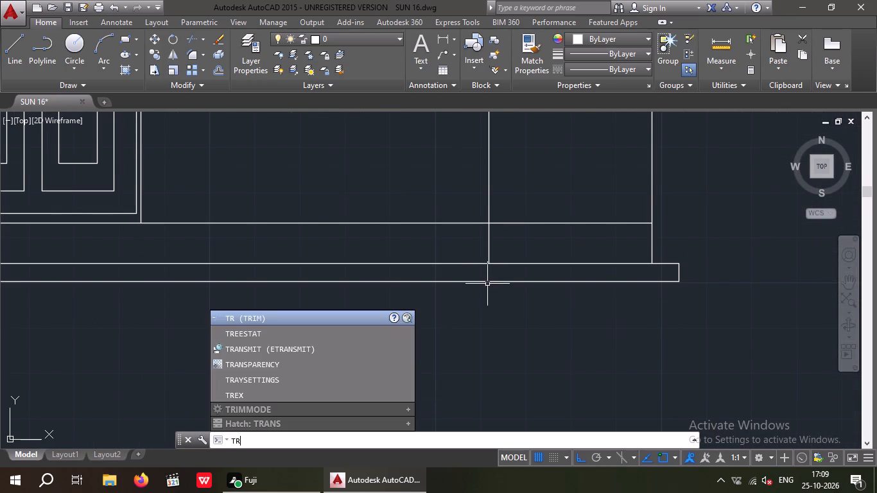
key(space)
key(space)
drag(503, 244, 469, 250)
click(465, 252)
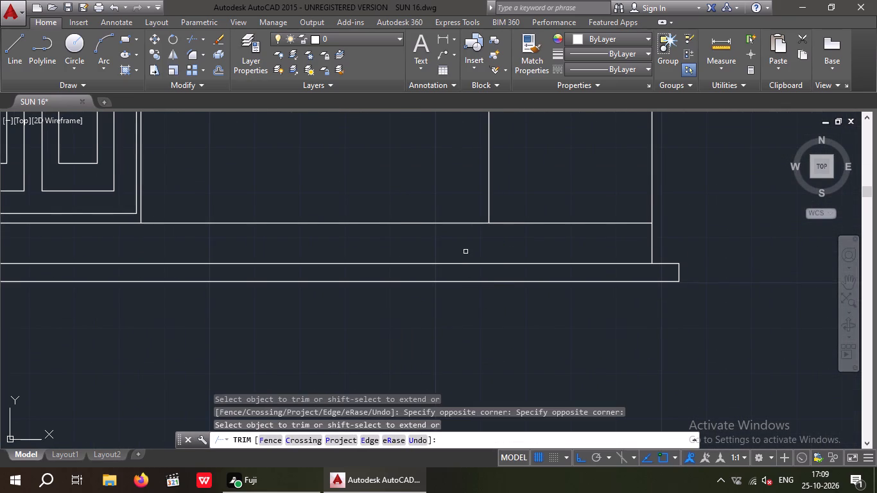
scroll(474, 243, down, 3)
middle_drag(566, 241, 537, 315)
key(Escape)
key(Escape)
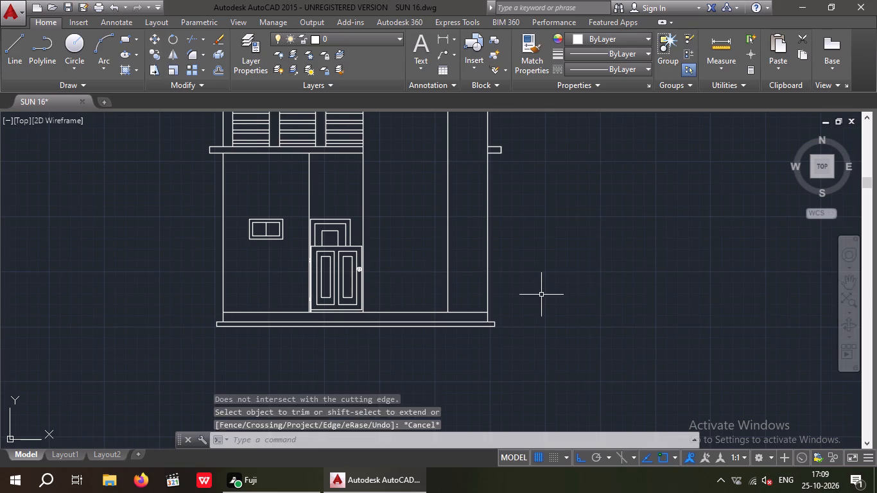
Delete the entire copied floor plan above the front elevation.
middle_drag(530, 324, 510, 383)
scroll(519, 331, down, 1)
middle_drag(517, 335, 505, 388)
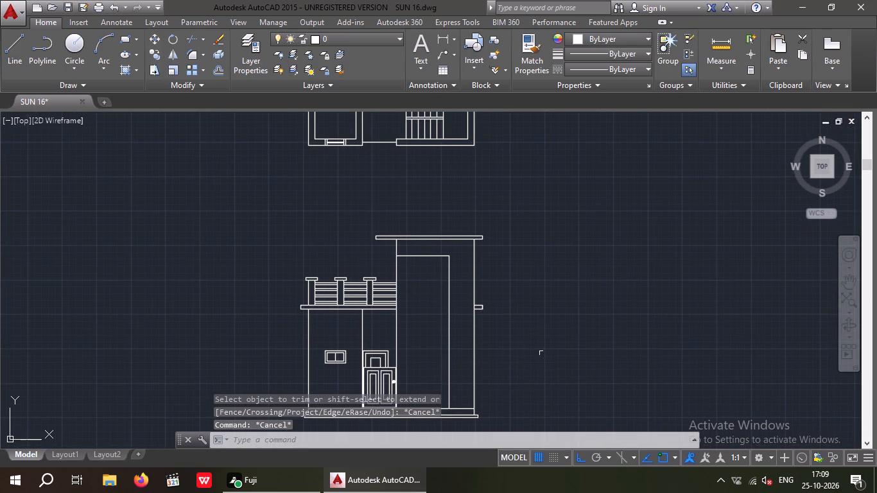
middle_drag(544, 349, 527, 391)
middle_click(532, 353)
middle_drag(534, 360, 534, 422)
scroll(534, 422, down, 1)
scroll(566, 322, down, 2)
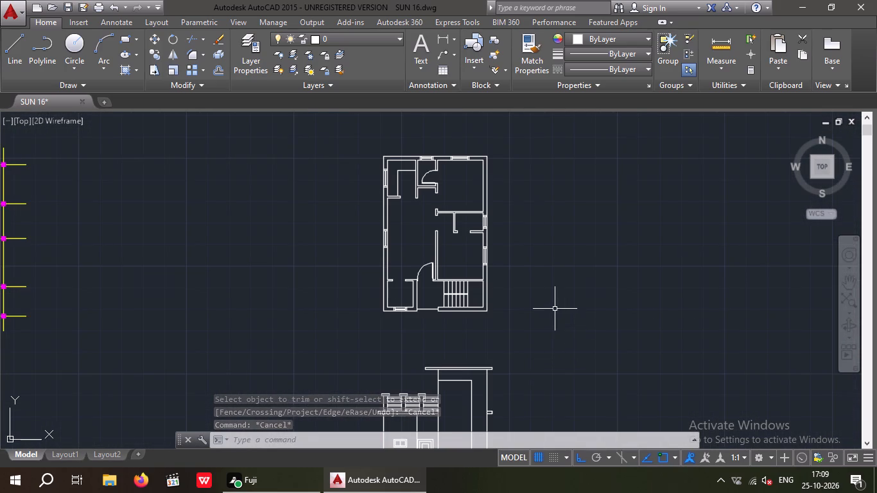
middle_drag(555, 309, 562, 278)
scroll(562, 278, down, 1)
click(446, 146)
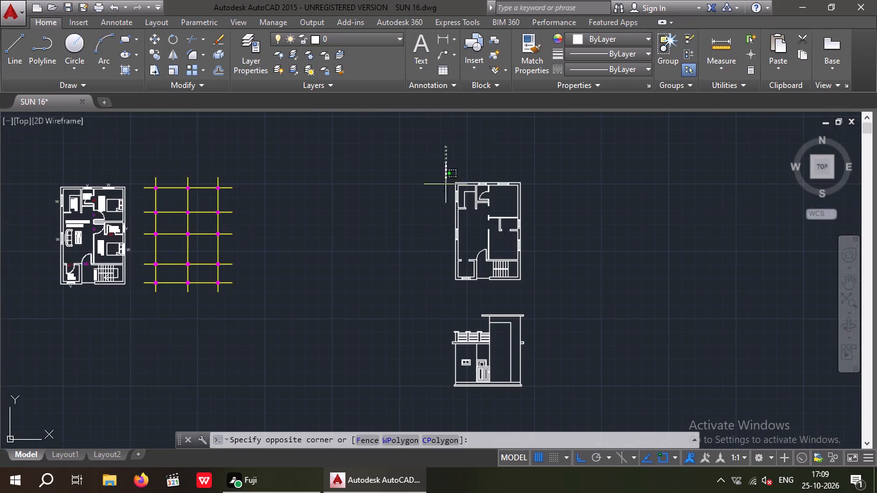
click(540, 299)
key(Delete)
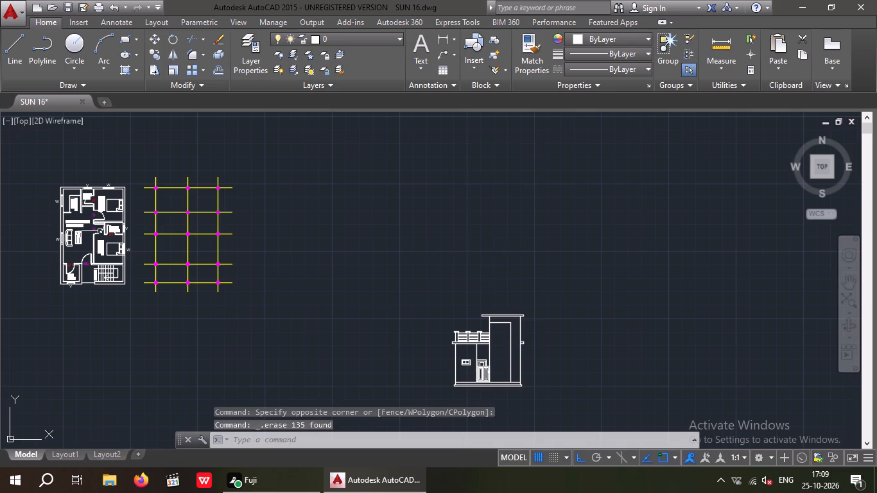
Look over the furnished floor plan, the column grid beside it and the front elevation.
scroll(95, 203, up, 2)
middle_drag(156, 246, 238, 230)
scroll(207, 247, down, 1)
middle_drag(198, 273, 198, 249)
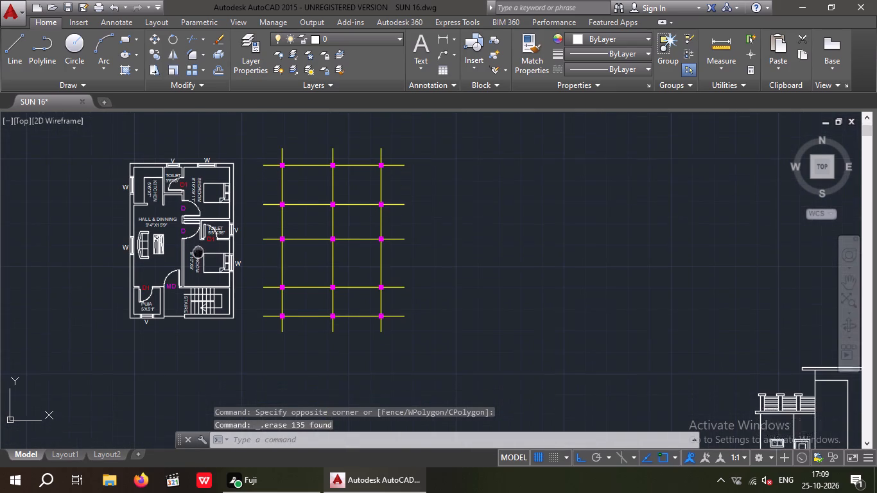
middle_drag(198, 249, 205, 203)
scroll(207, 207, down, 3)
middle_drag(349, 271, 263, 284)
scroll(300, 285, down, 3)
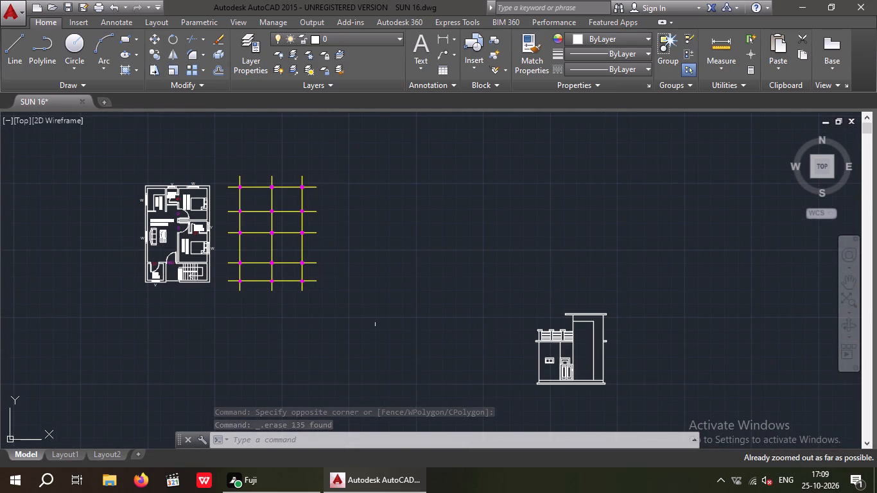
middle_drag(532, 344, 386, 263)
scroll(426, 243, up, 3)
middle_drag(422, 223, 413, 209)
middle_drag(428, 311, 404, 239)
scroll(401, 255, down, 1)
middle_click(401, 256)
key(Escape)
key(Escape)
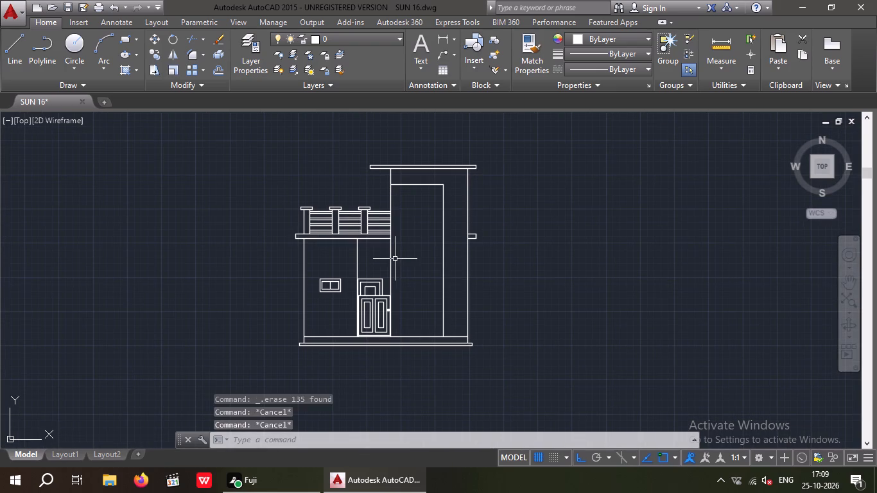
key(Escape)
Offset the tower panel's inner vertical line and its top horizontal line 9" inward.
key(o)
key(Return)
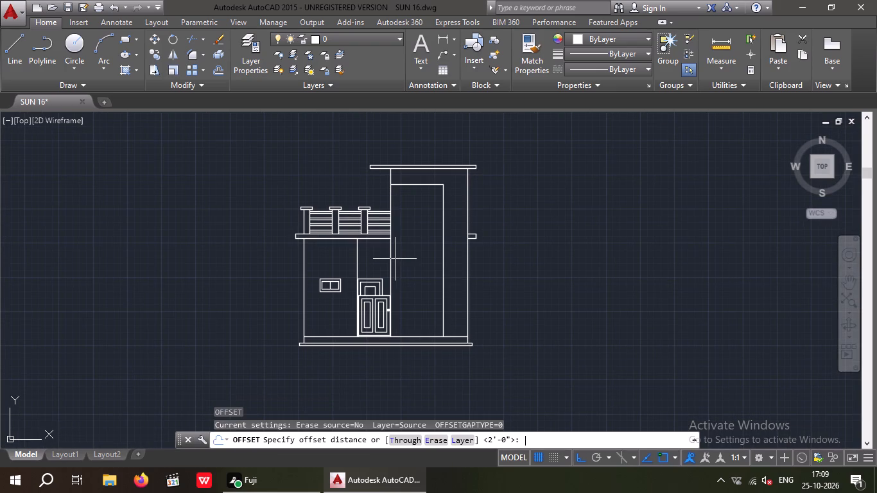
key(9)
key(shift+quotedbl)
key(Return)
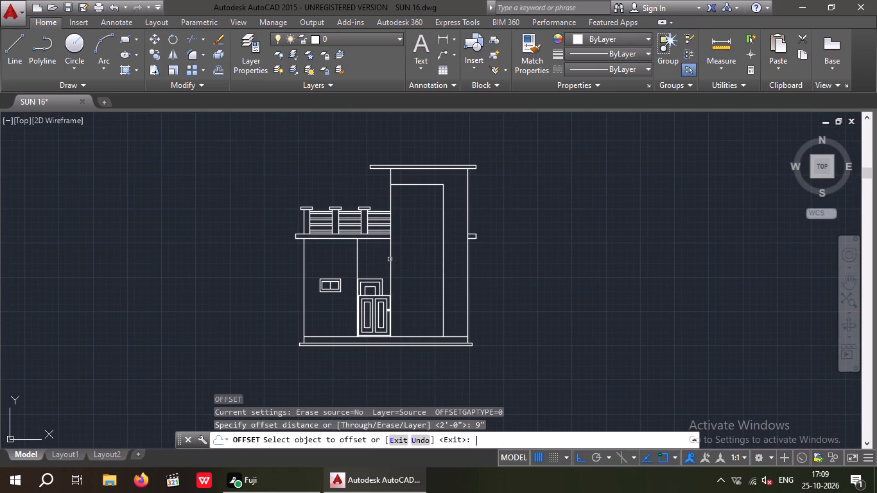
scroll(443, 221, up, 2)
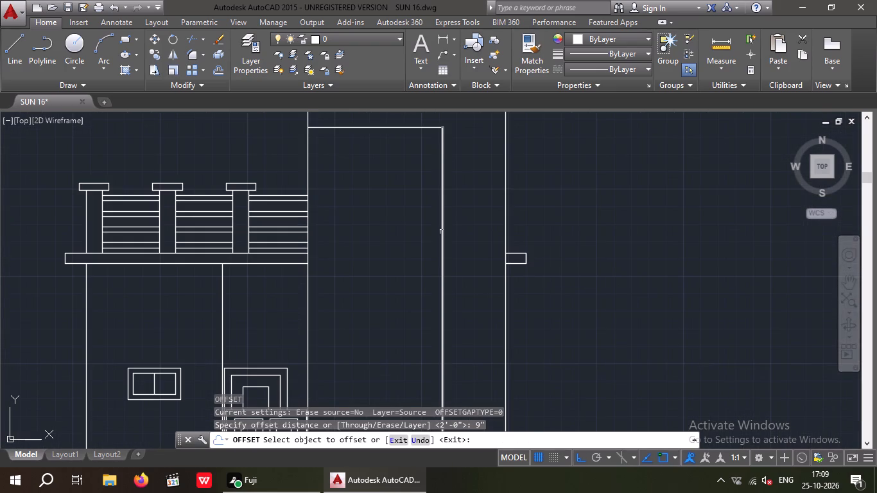
drag(442, 232, 421, 249)
click(413, 252)
drag(394, 128, 390, 145)
click(387, 154)
key(Escape)
key(Escape)
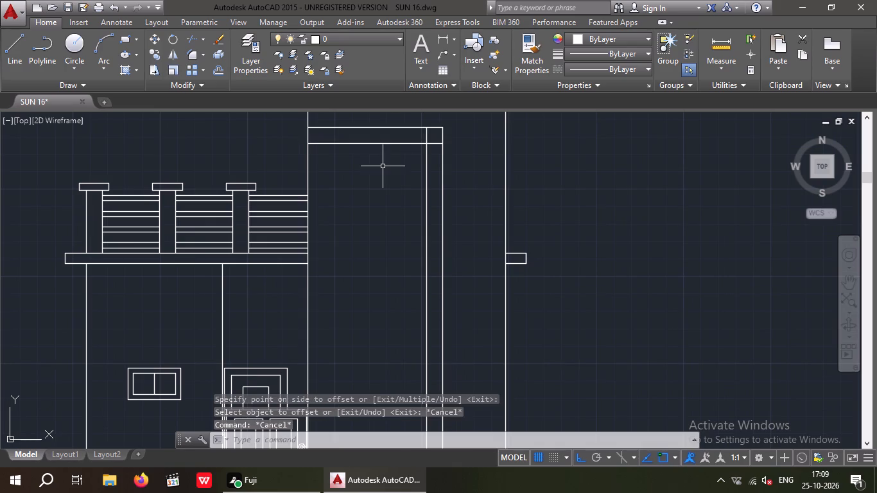
Trim the overlapping ends of the two new offset lines at the frame's upper corner so they meet cleanly.
text(TR)
key(space)
key(space)
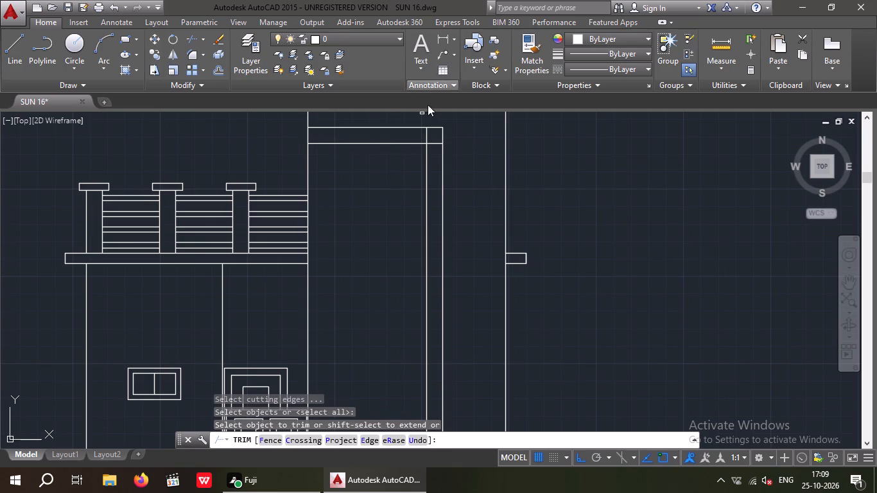
scroll(433, 132, up, 4)
middle_drag(421, 150, 420, 198)
drag(419, 166, 361, 188)
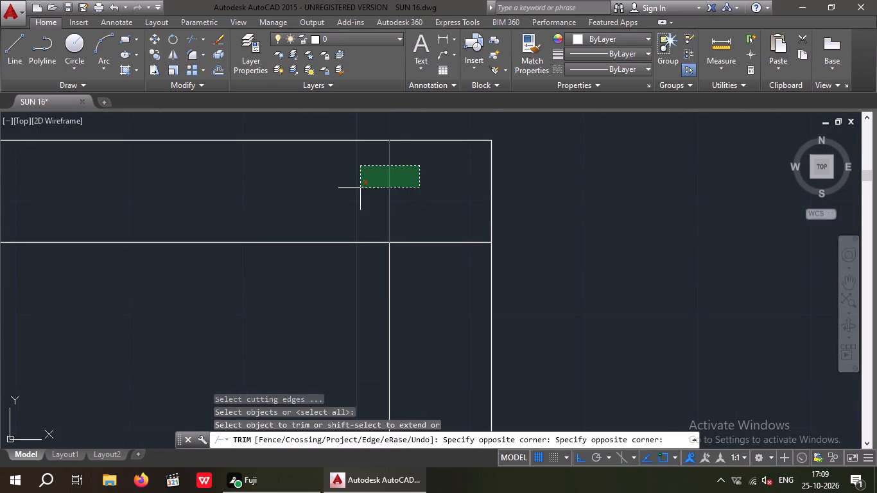
click(359, 187)
drag(425, 263, 416, 213)
click(416, 202)
scroll(428, 197, down, 3)
middle_drag(350, 252, 398, 192)
scroll(394, 193, down, 2)
middle_drag(392, 228, 401, 207)
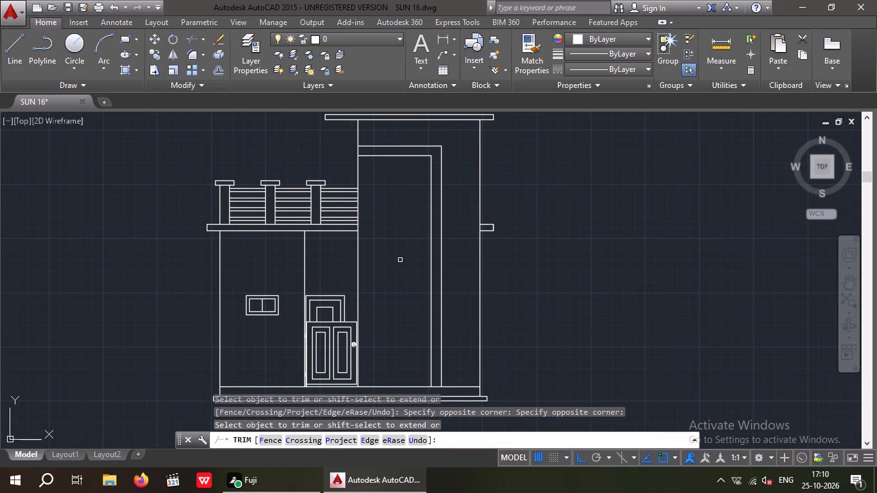
key(Escape)
key(Escape)
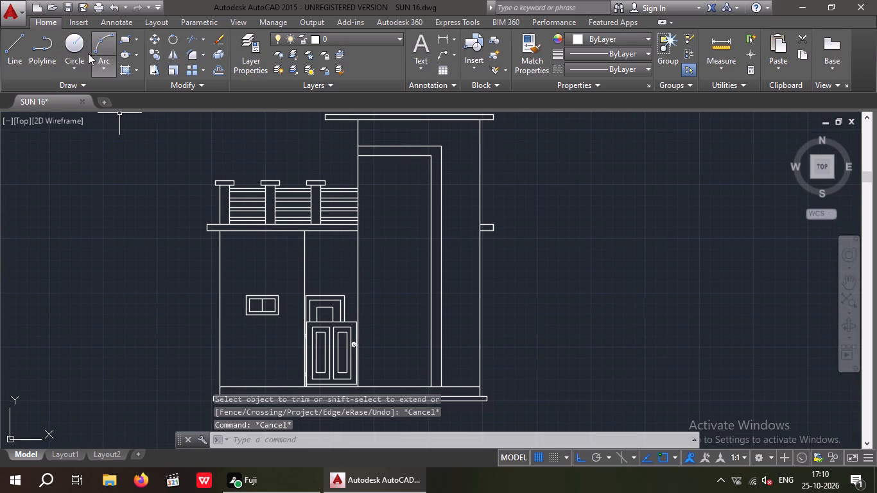
Draw an upright centre-based ellipse inside the tower panel, with half-axes of about 5'-6" vertically and 1'-9" horizontally.
click(125, 53)
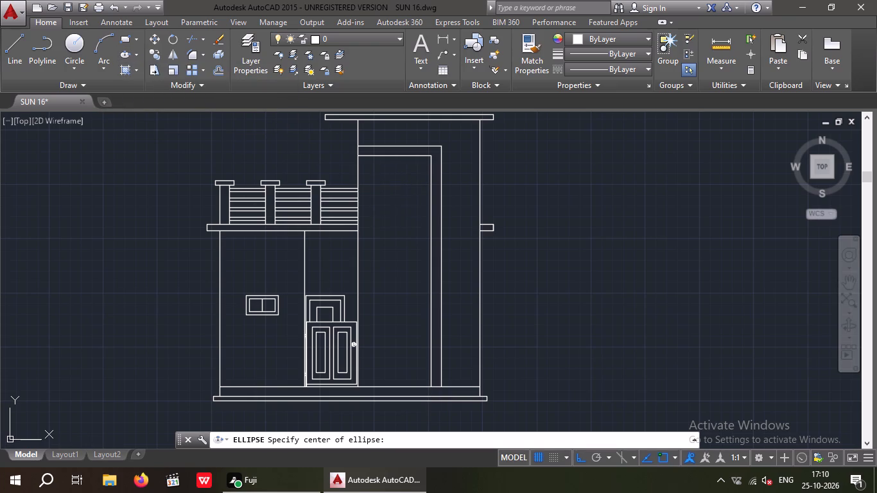
drag(398, 222, 399, 241)
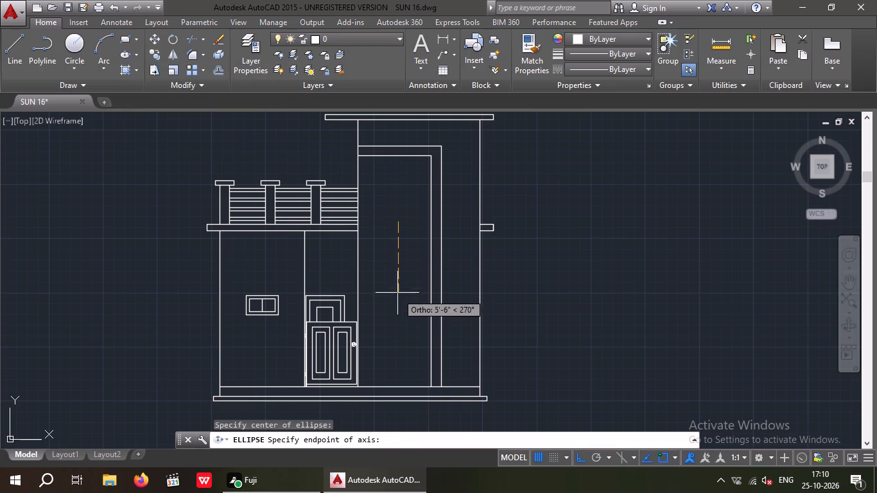
click(398, 290)
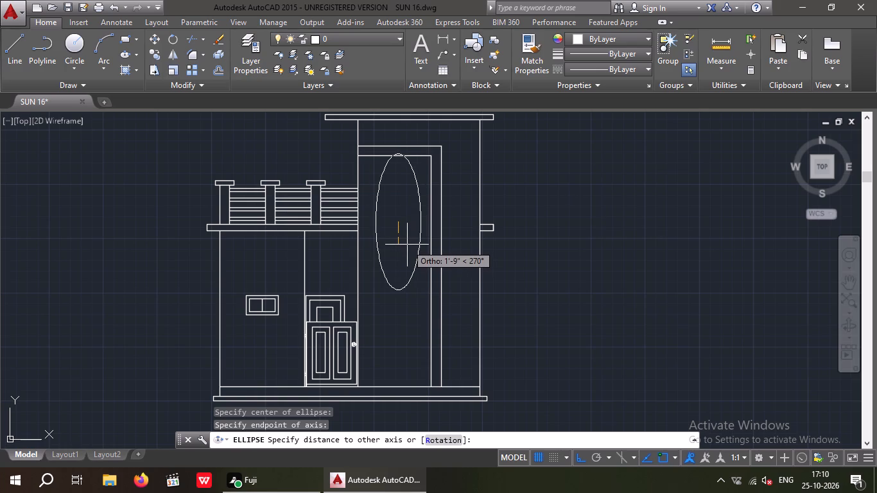
click(407, 245)
key(Escape)
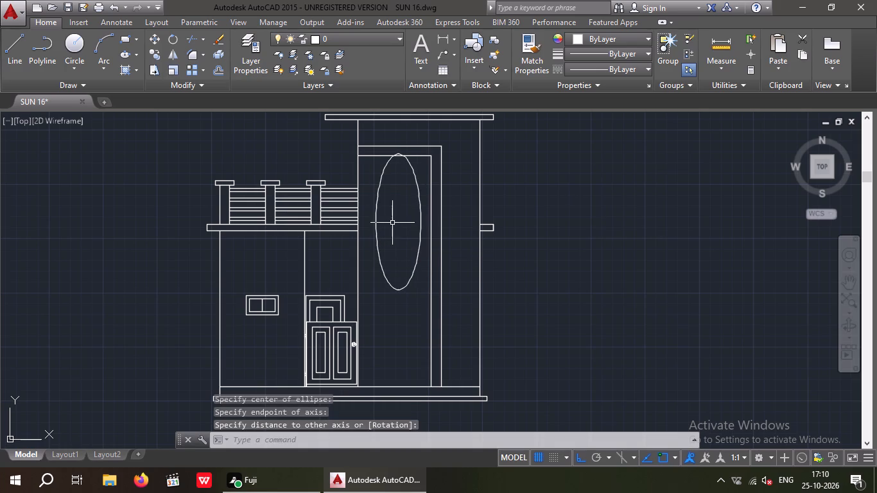
key(Escape)
Move the ellipse straight down from its centre so it sits clear of the frame's top line.
scroll(403, 300, up, 2)
drag(401, 310, 387, 292)
click(381, 263)
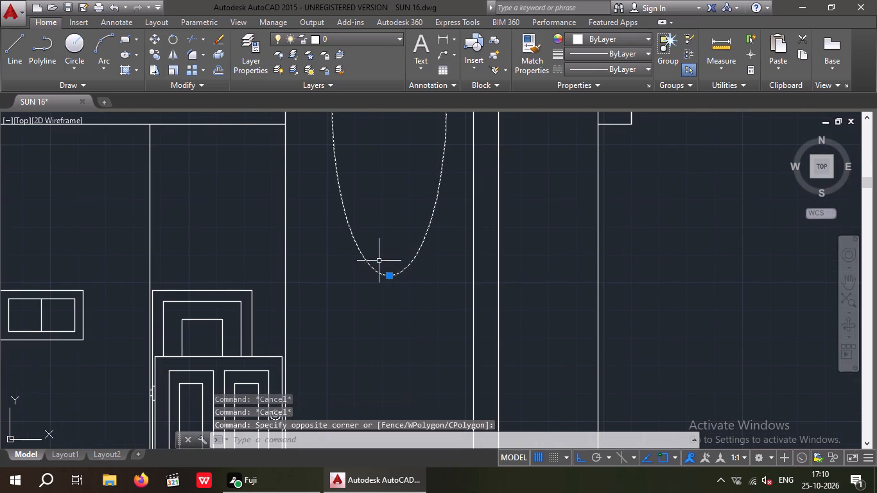
click(155, 40)
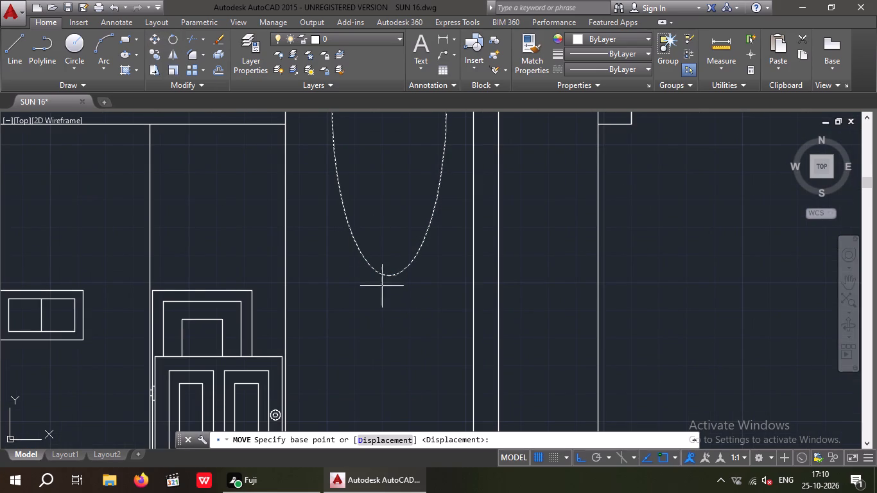
middle_drag(378, 213, 367, 329)
scroll(376, 295, down, 2)
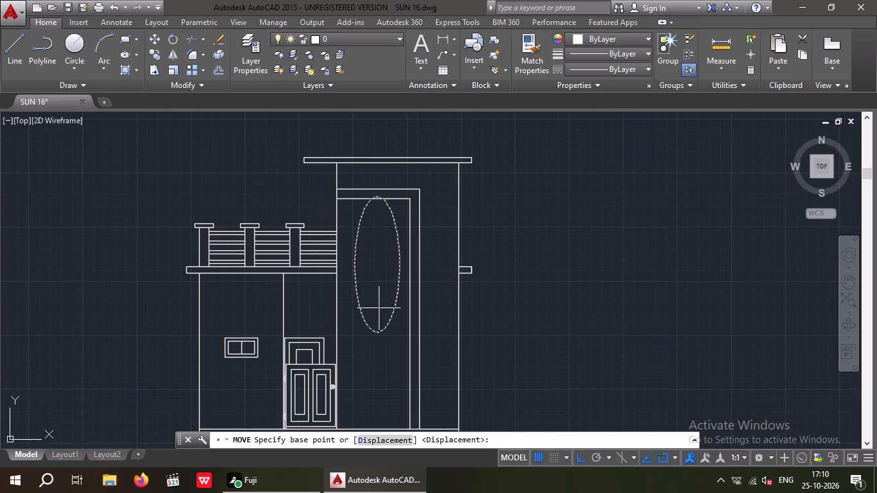
click(378, 263)
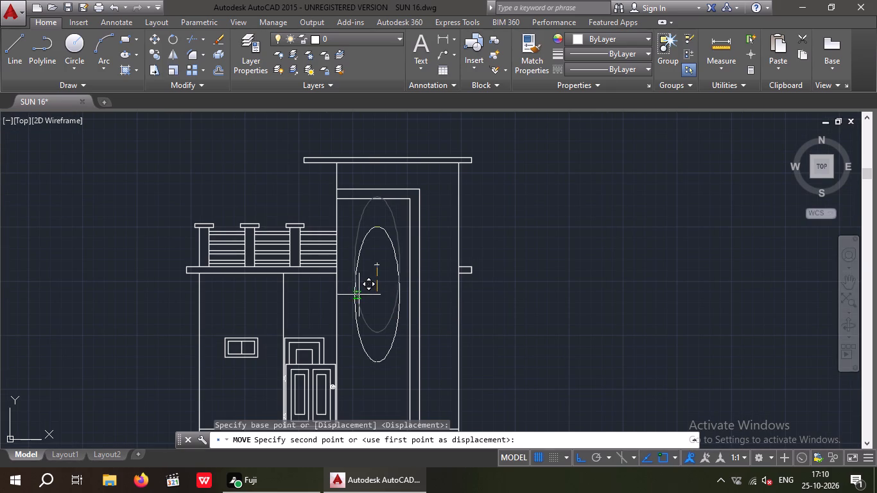
scroll(359, 295, up, 1)
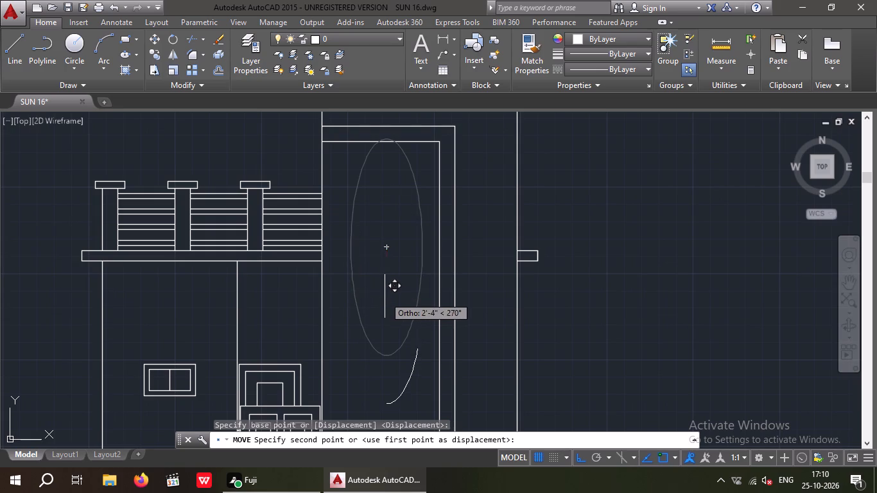
click(382, 300)
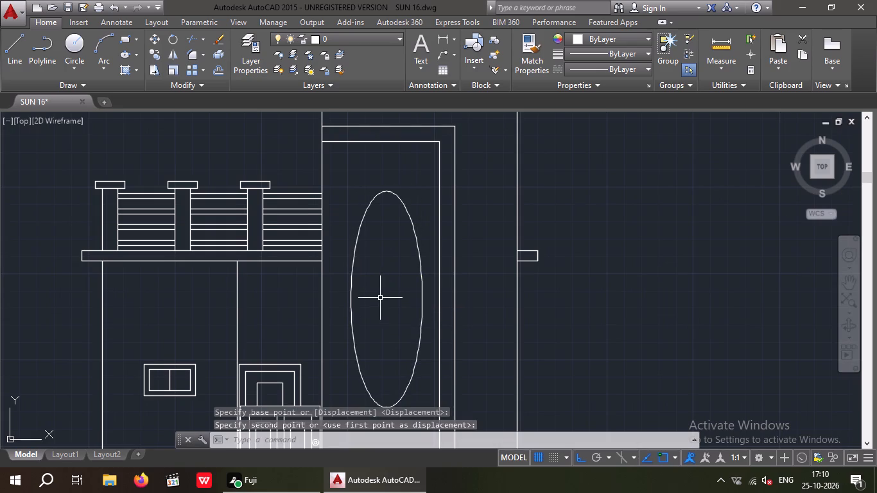
Move the ellipse horizontally about 5" toward the parapet side to balance it within the tower panel.
middle_drag(380, 298, 361, 268)
scroll(358, 266, down, 1)
scroll(358, 288, up, 2)
scroll(358, 307, down, 1)
middle_click(358, 307)
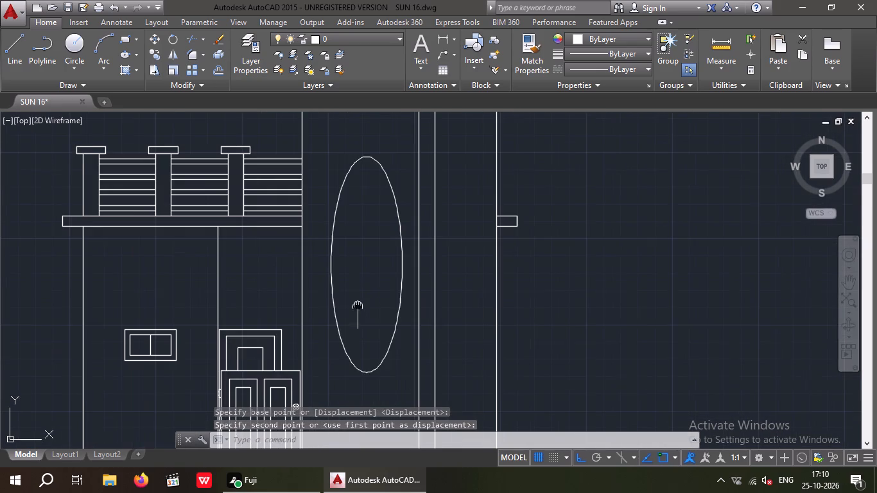
drag(359, 327, 334, 368)
click(334, 366)
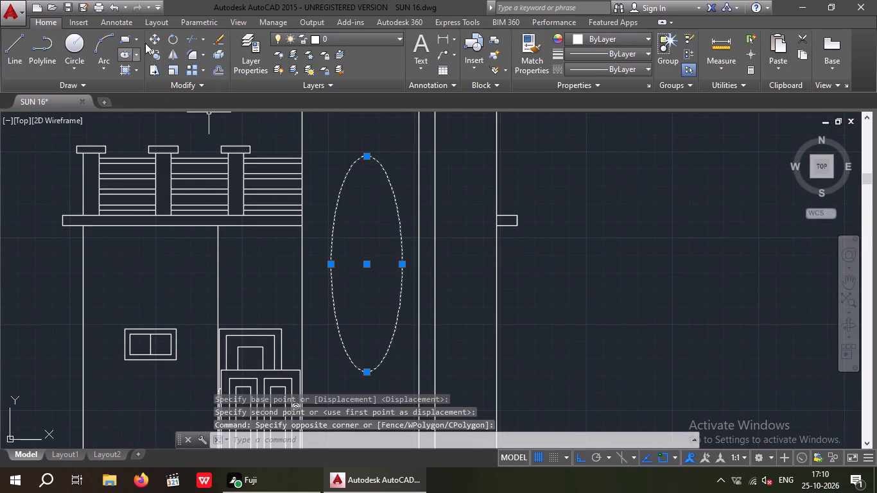
click(152, 40)
scroll(336, 250, up, 1)
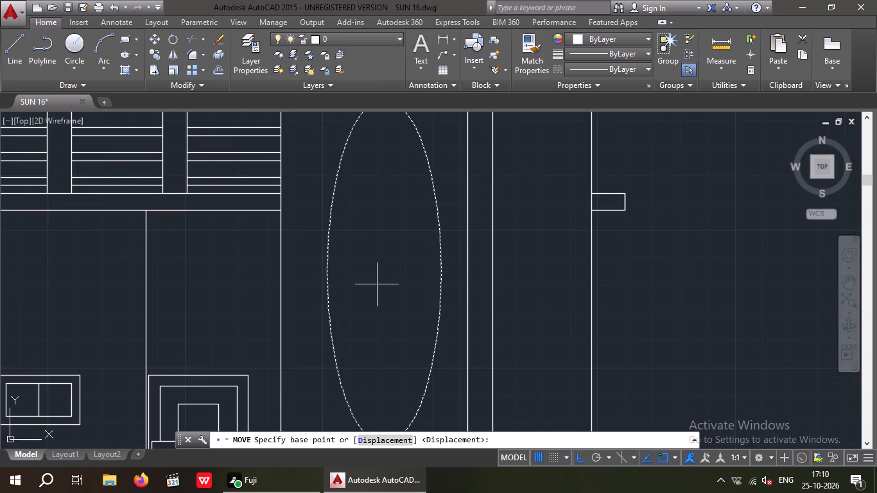
scroll(379, 264, down, 2)
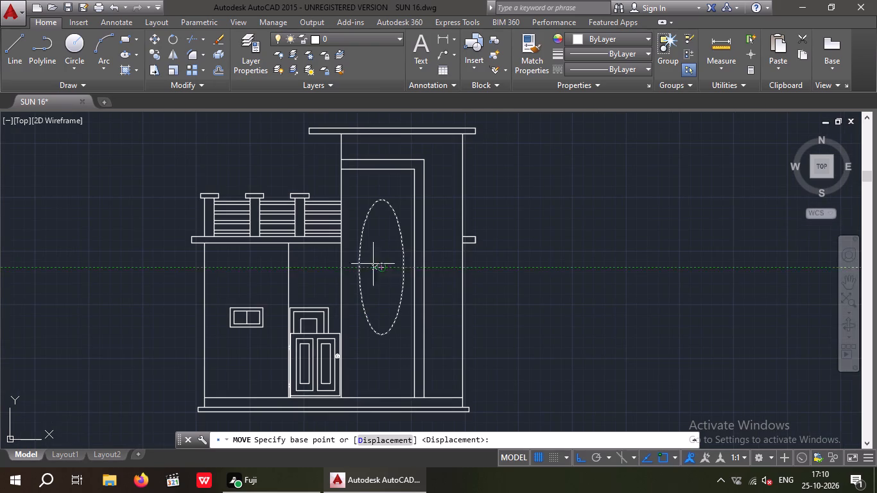
click(359, 268)
scroll(358, 268, up, 1)
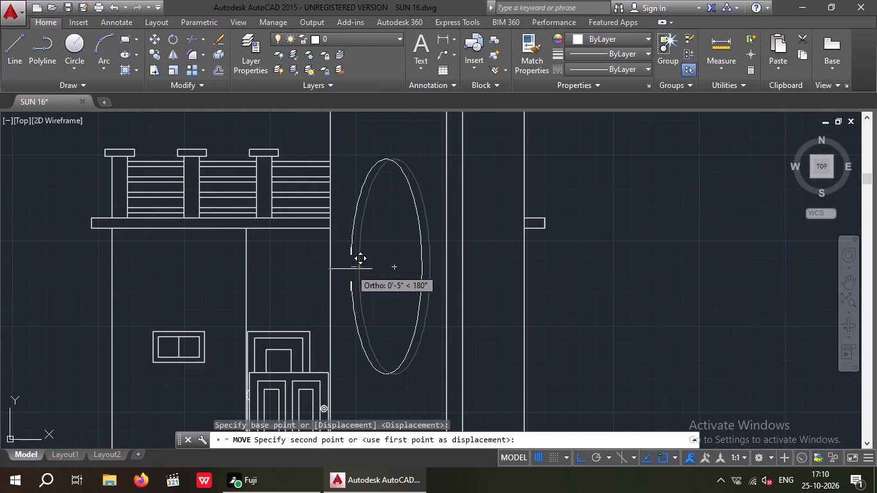
click(351, 269)
scroll(352, 268, down, 1)
middle_drag(363, 273, 379, 273)
scroll(383, 266, down, 1)
middle_drag(389, 285, 397, 272)
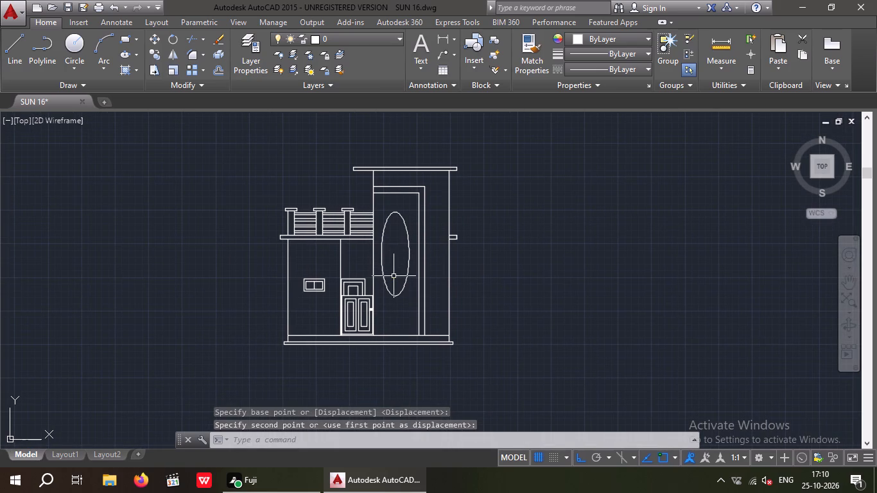
key(Escape)
key(Escape)
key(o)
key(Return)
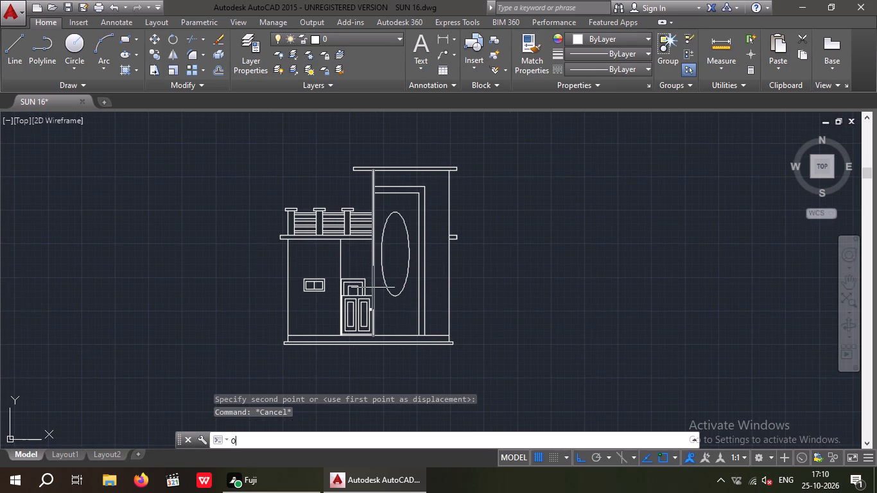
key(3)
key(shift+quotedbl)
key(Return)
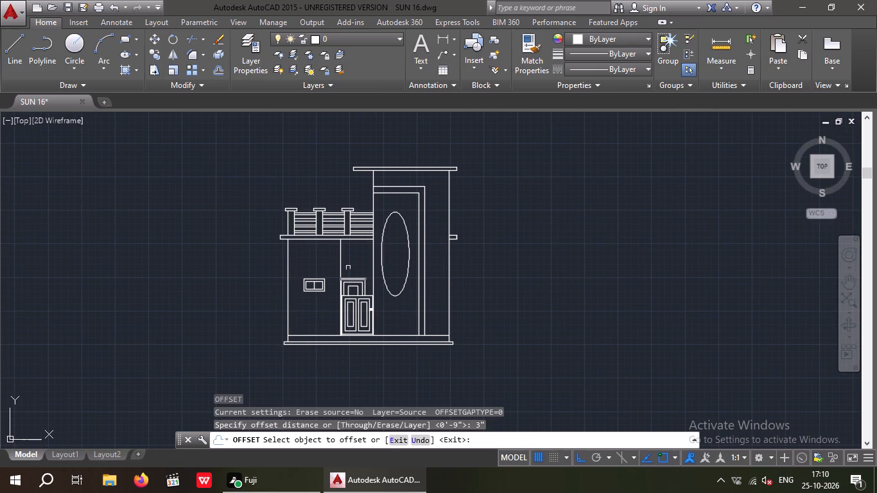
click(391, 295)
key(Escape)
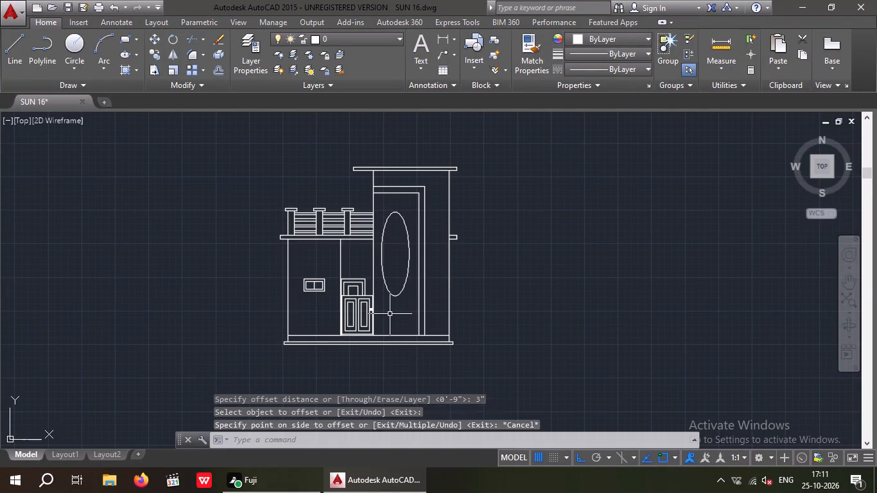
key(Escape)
Offset the tower panel's ellipse outward by 4" to form a double outline.
key(o)
key(Return)
key(4)
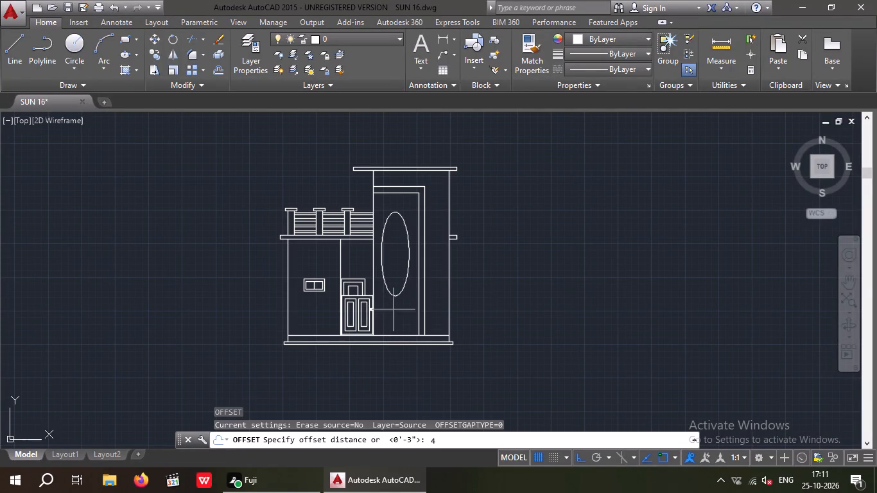
key(shift+quotedbl)
key(Return)
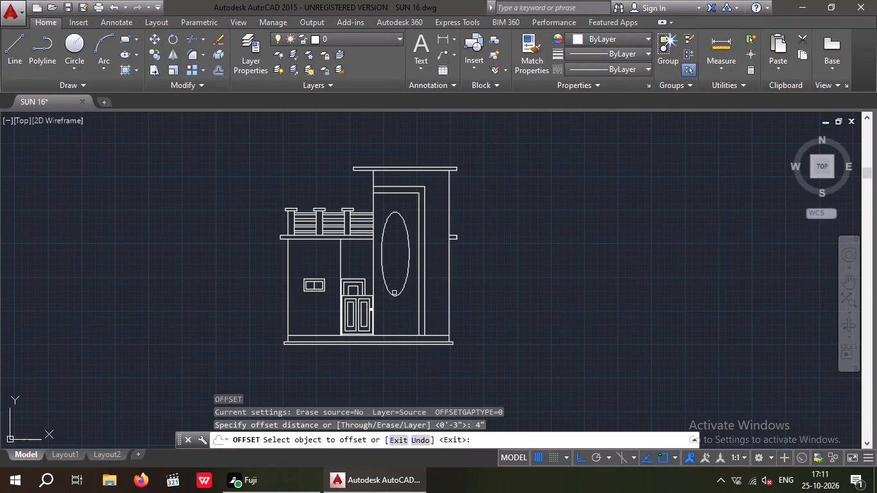
scroll(392, 295, up, 2)
click(392, 298)
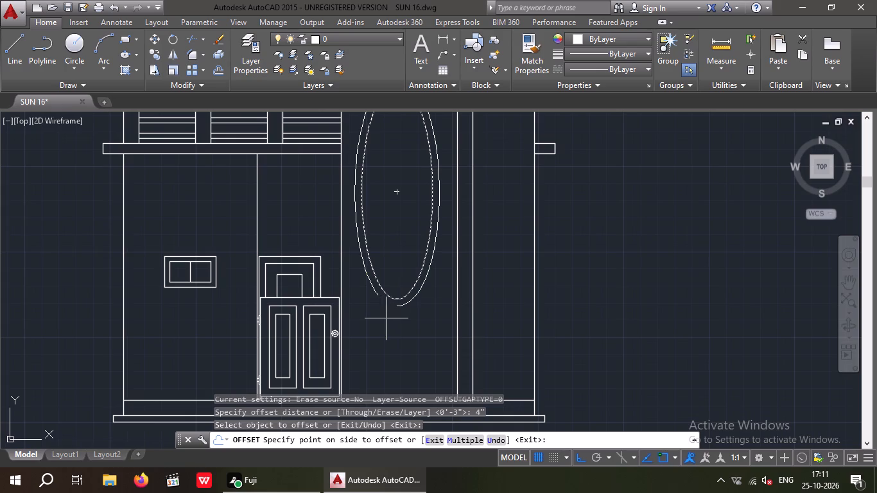
click(386, 318)
scroll(386, 322, down, 2)
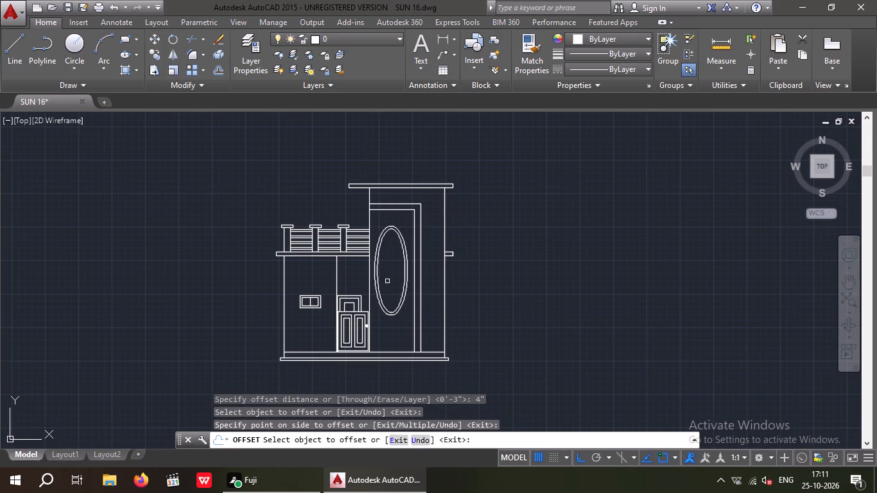
key(Escape)
key(Escape)
key(Escape)
key(Escape)
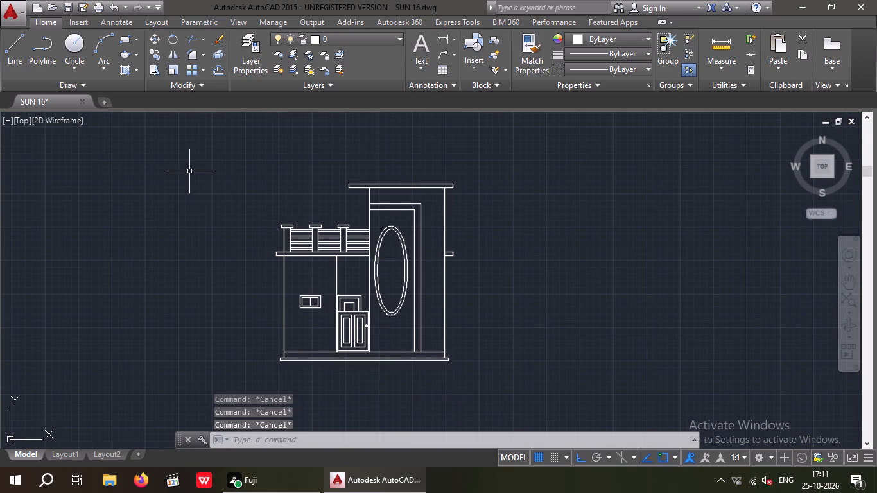
key(Escape)
Copy the puja room and staircase strip from the floor plan to above the elevation, aligning its outer wall corner with the tower's outer edge.
middle_drag(356, 300, 347, 363)
scroll(363, 309, down, 1)
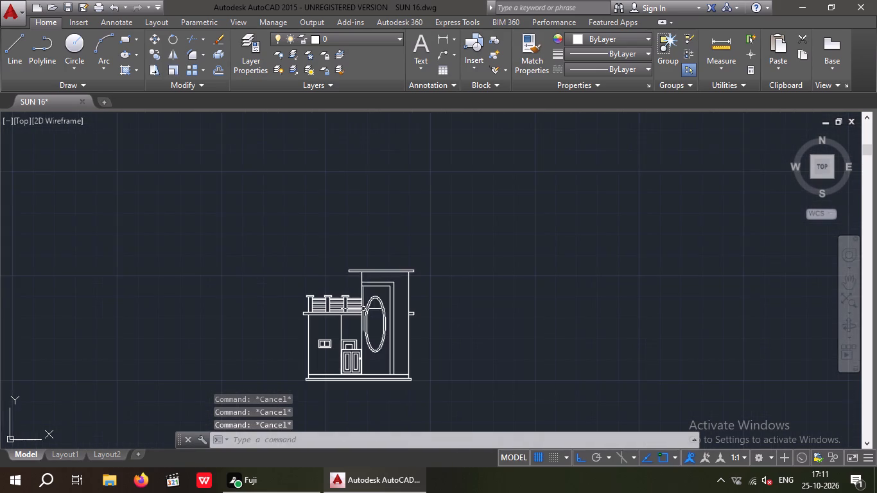
middle_drag(381, 251, 376, 297)
scroll(382, 255, down, 2)
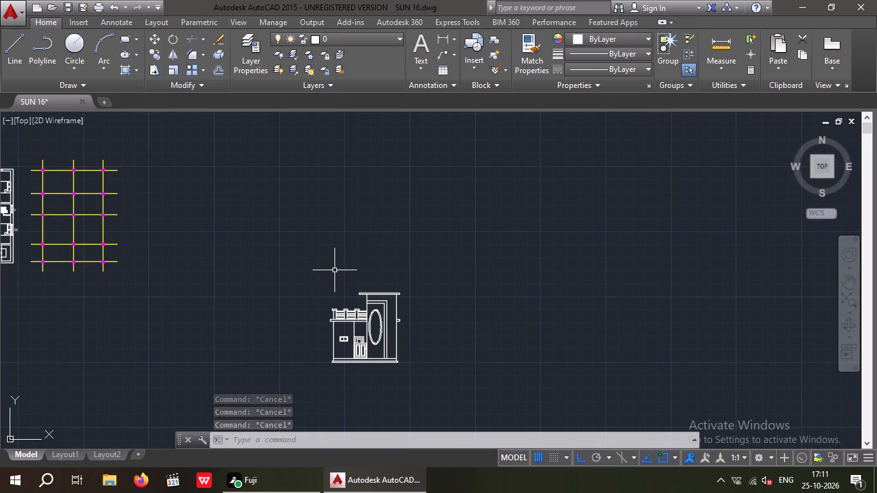
middle_click(408, 270)
middle_drag(397, 274, 519, 242)
scroll(91, 234, up, 2)
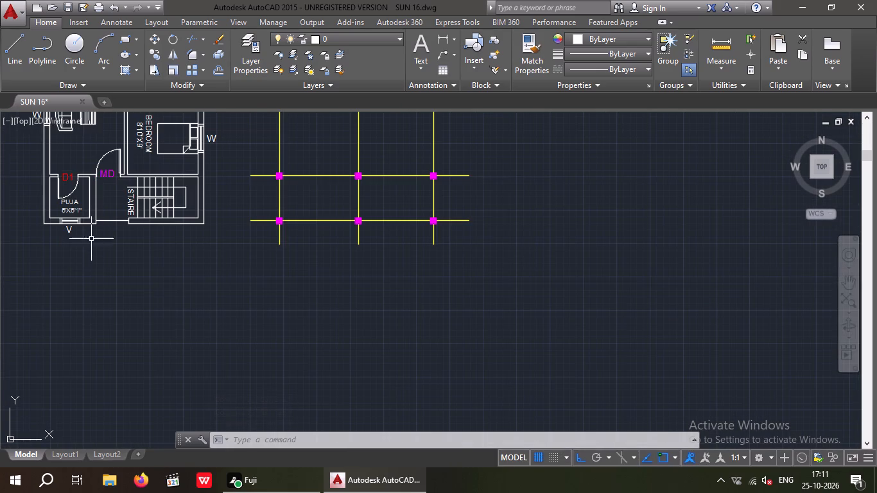
drag(19, 151, 76, 164)
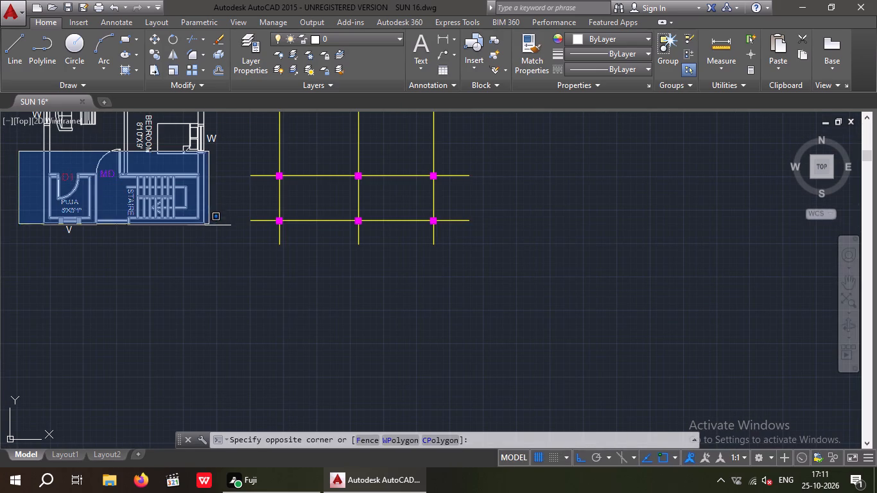
click(214, 244)
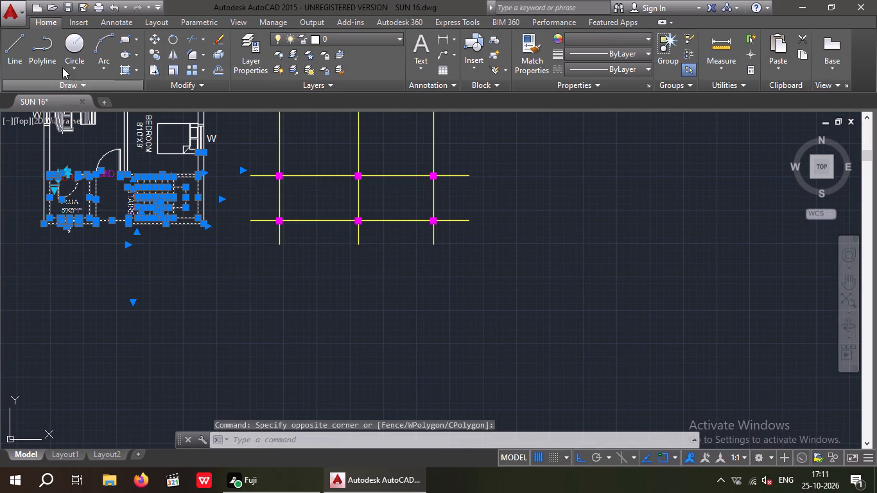
click(153, 56)
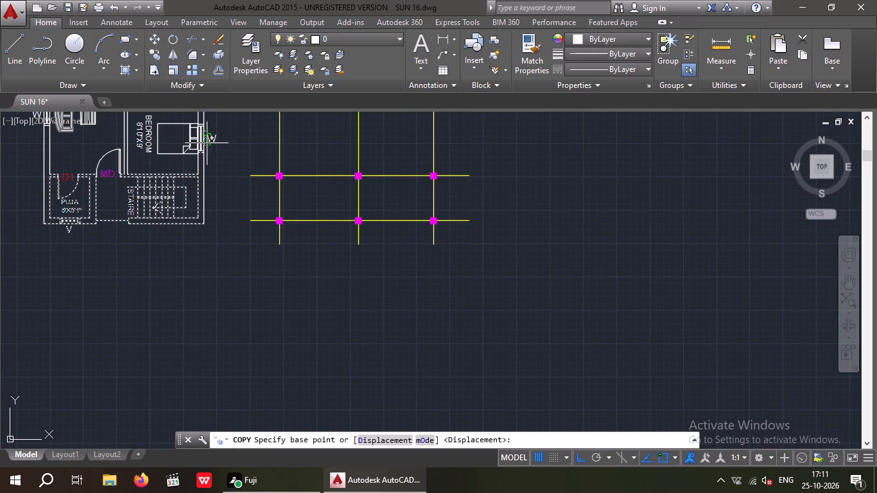
click(207, 224)
middle_drag(532, 239, 485, 255)
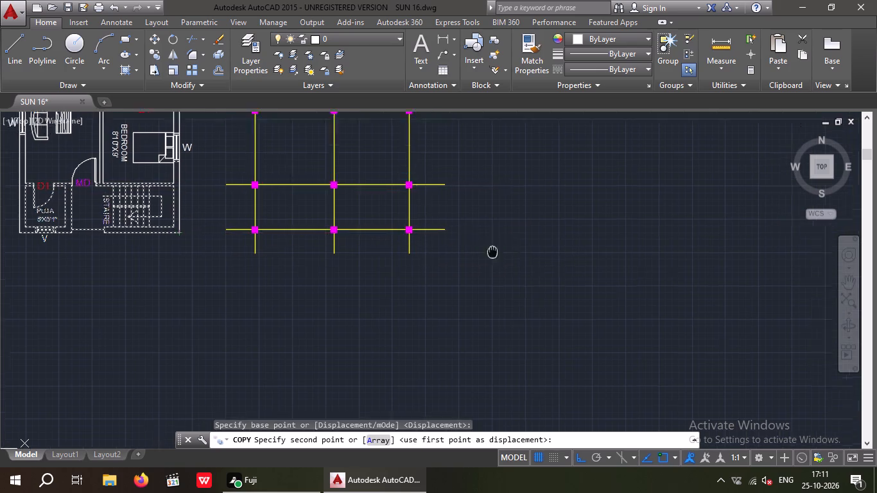
middle_drag(485, 255, 259, 272)
middle_drag(604, 227, 186, 192)
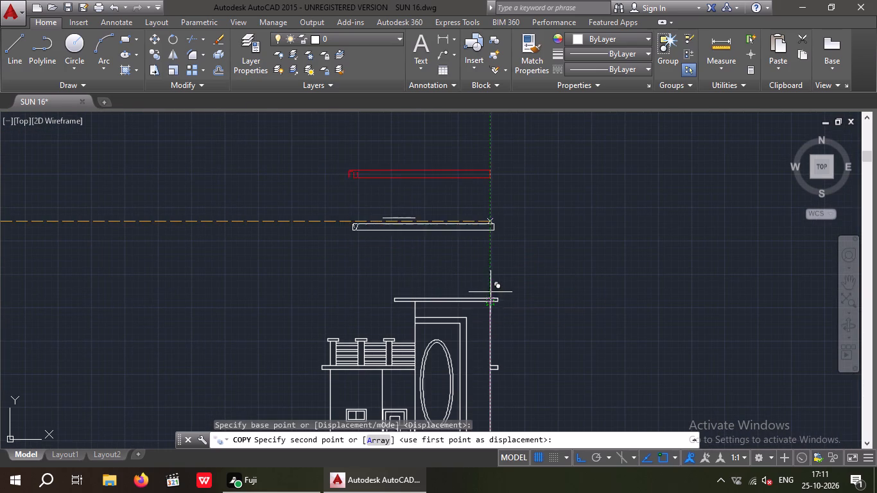
click(491, 228)
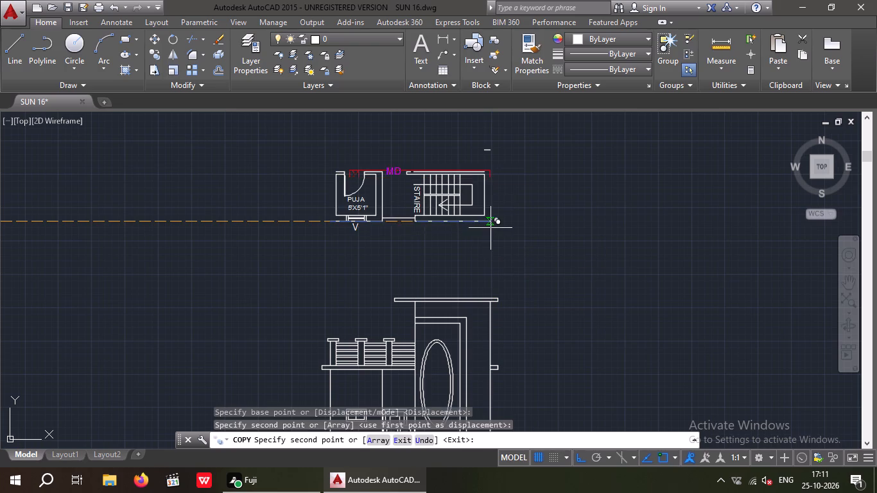
key(Escape)
Offset the inner end-wall line of the copied staircase outward by 9" to form the outer wall face.
middle_drag(501, 239, 503, 233)
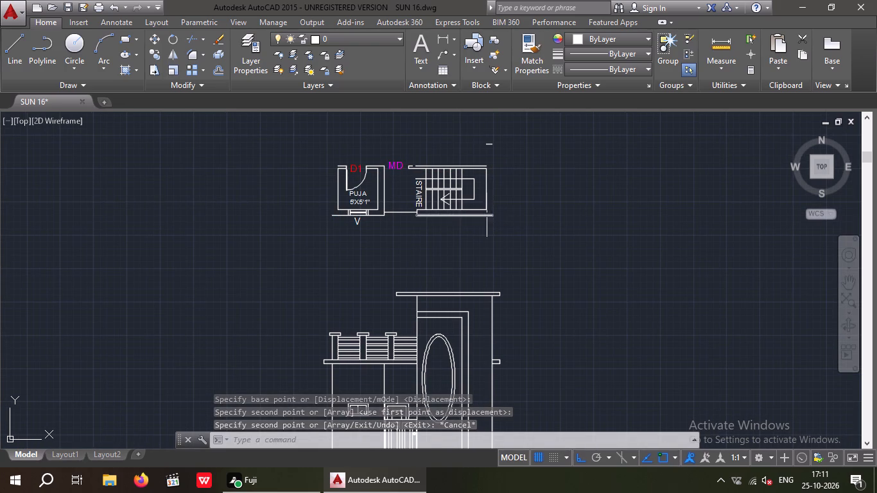
scroll(491, 212, up, 1)
scroll(508, 220, down, 3)
middle_click(324, 270)
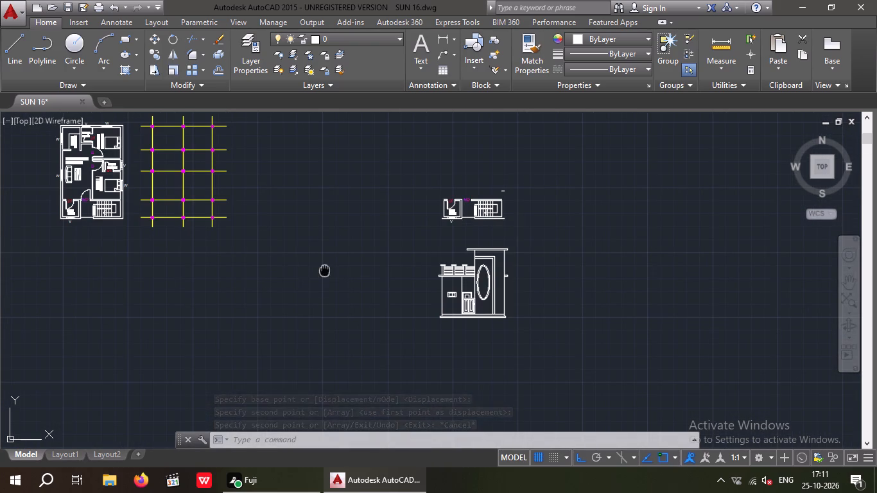
scroll(504, 218, up, 4)
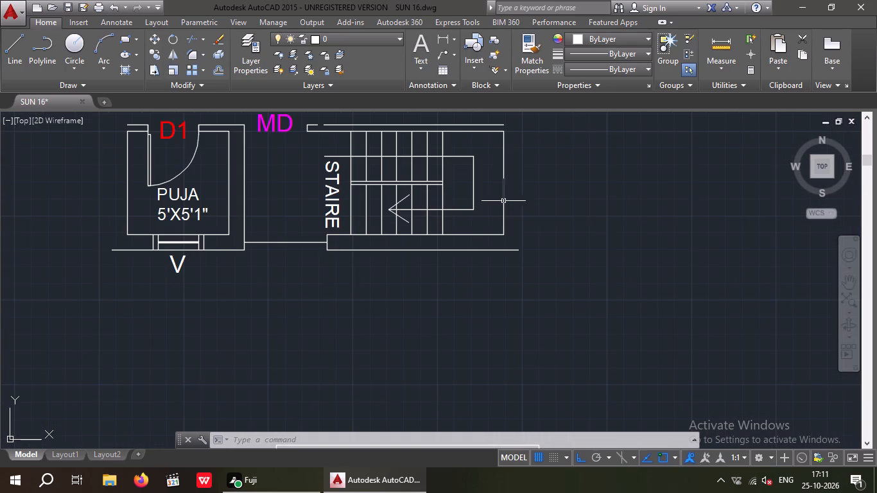
key(Escape)
key(Escape)
key(o)
key(Return)
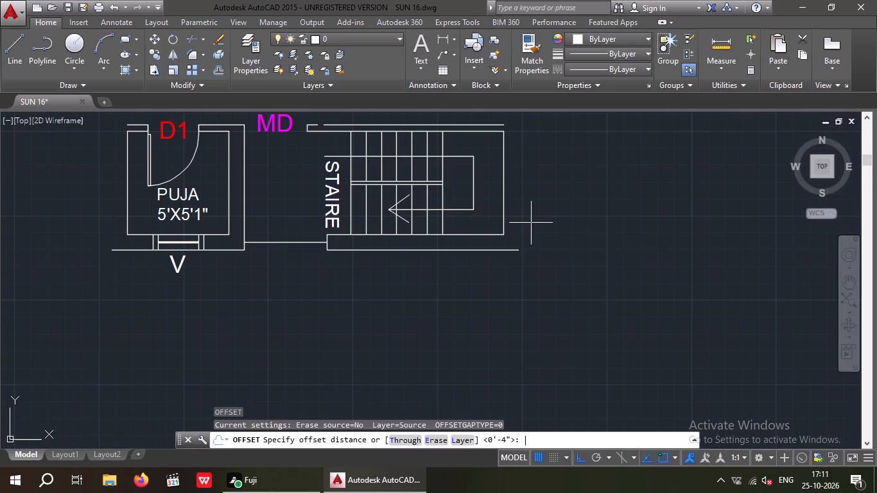
key(9)
key(shift+quotedbl)
key(Return)
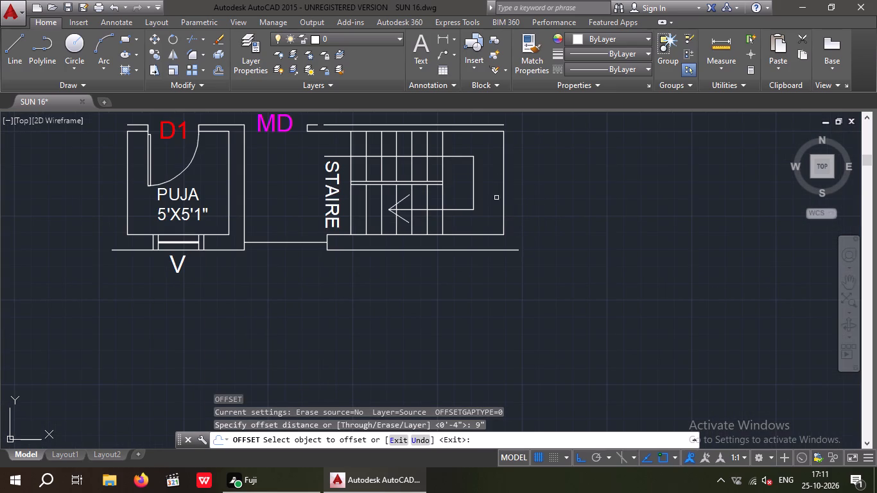
click(506, 193)
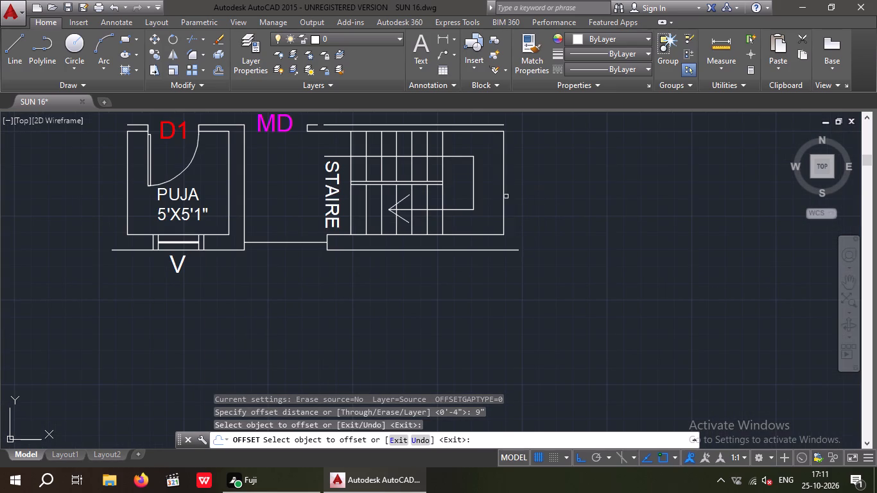
click(506, 196)
click(503, 196)
click(517, 195)
scroll(518, 196, down, 2)
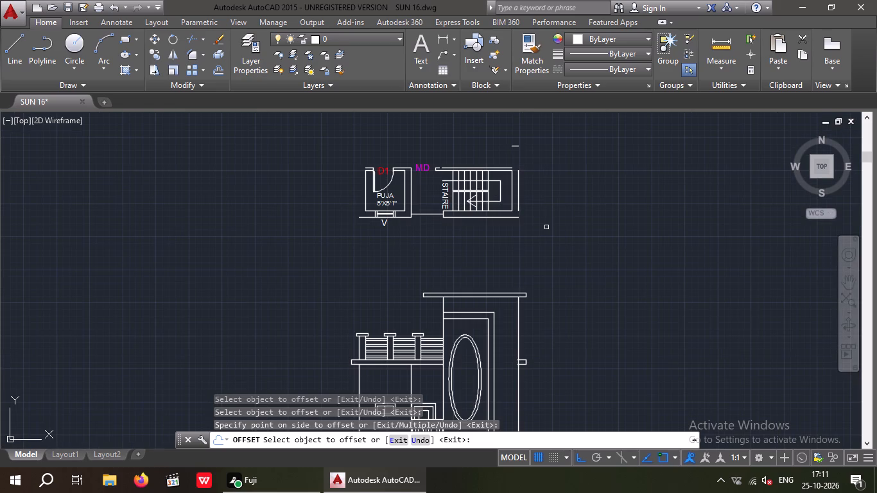
key(Escape)
key(Escape)
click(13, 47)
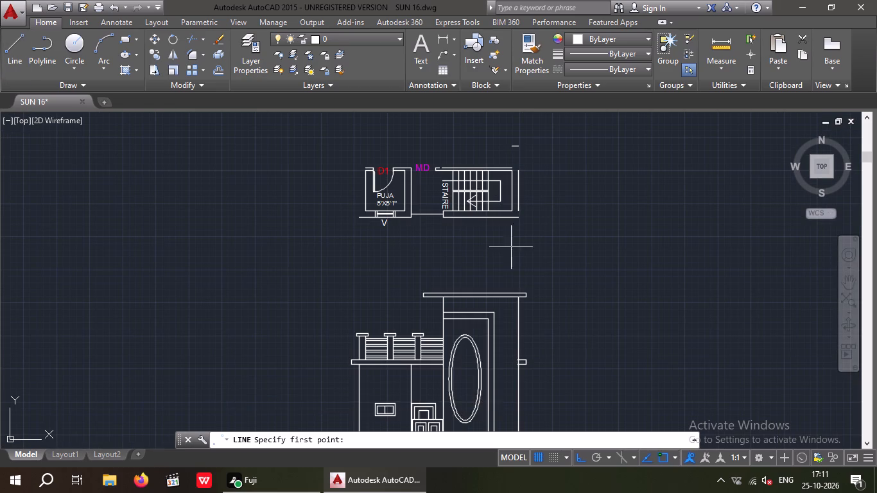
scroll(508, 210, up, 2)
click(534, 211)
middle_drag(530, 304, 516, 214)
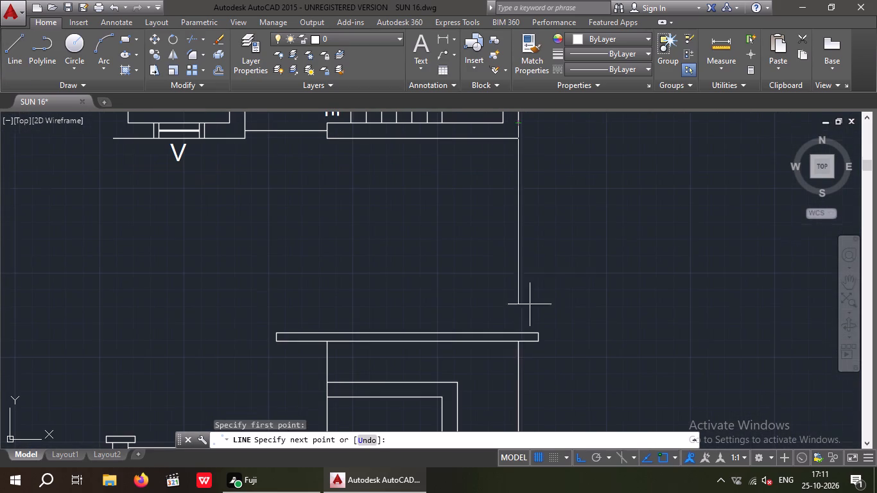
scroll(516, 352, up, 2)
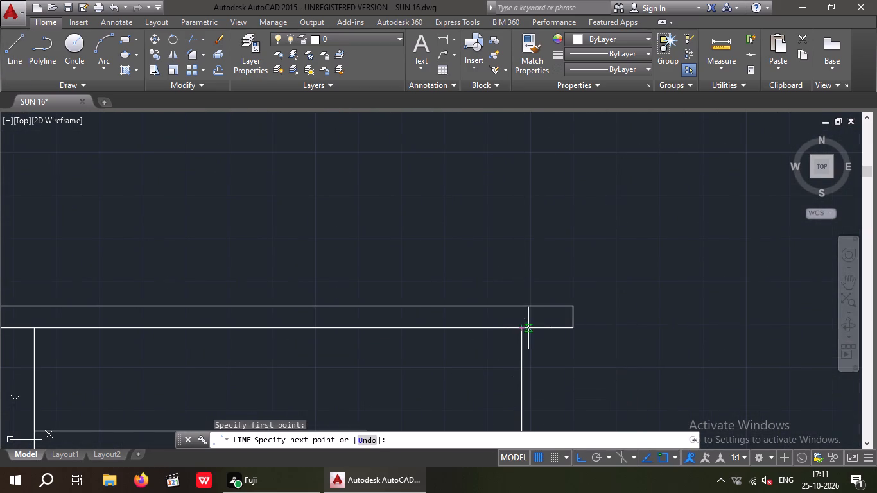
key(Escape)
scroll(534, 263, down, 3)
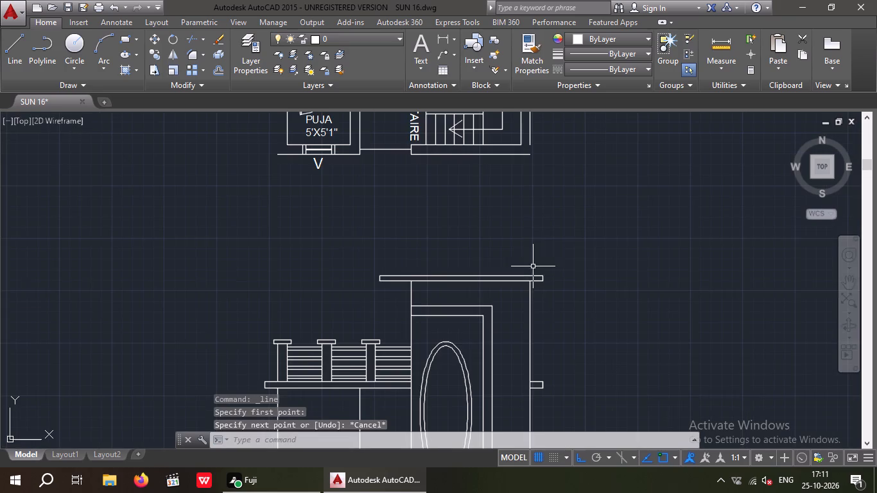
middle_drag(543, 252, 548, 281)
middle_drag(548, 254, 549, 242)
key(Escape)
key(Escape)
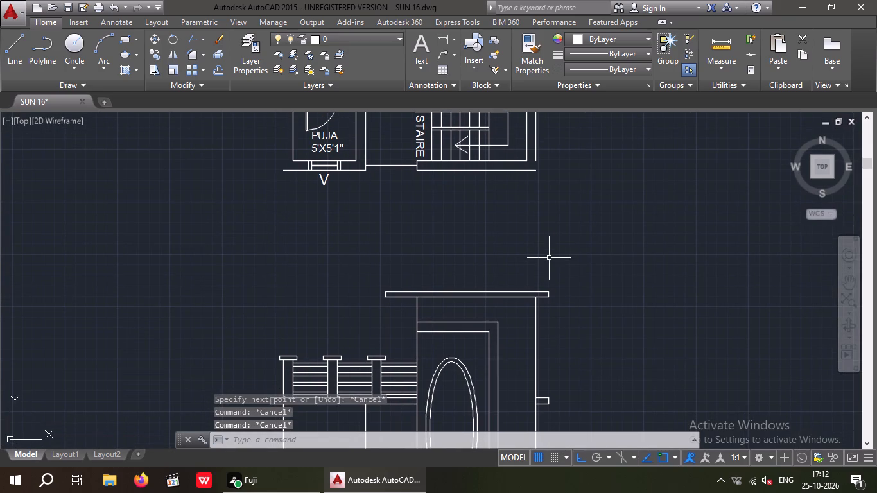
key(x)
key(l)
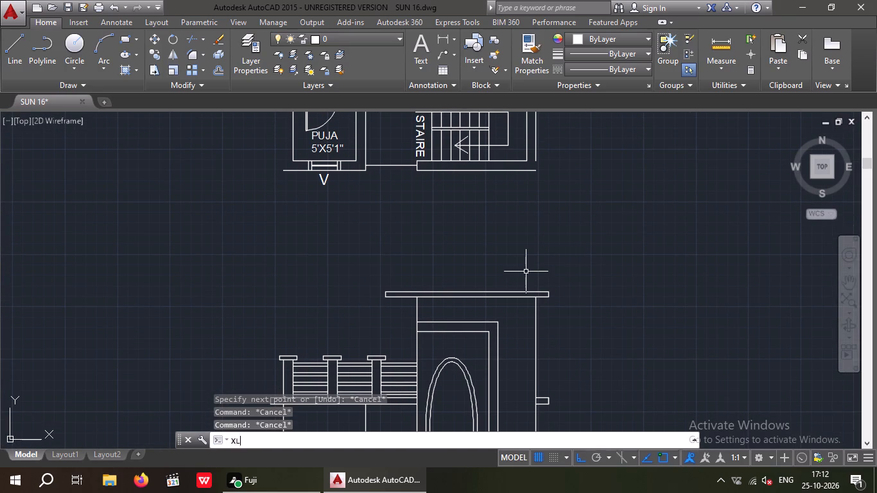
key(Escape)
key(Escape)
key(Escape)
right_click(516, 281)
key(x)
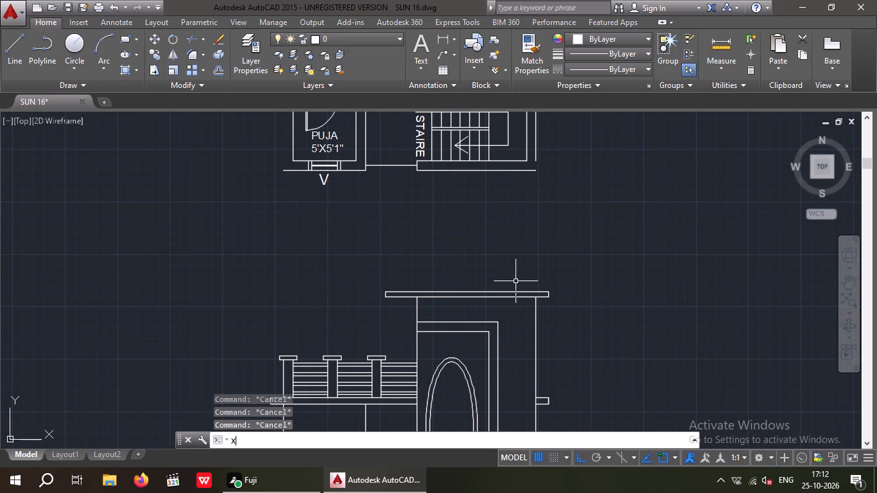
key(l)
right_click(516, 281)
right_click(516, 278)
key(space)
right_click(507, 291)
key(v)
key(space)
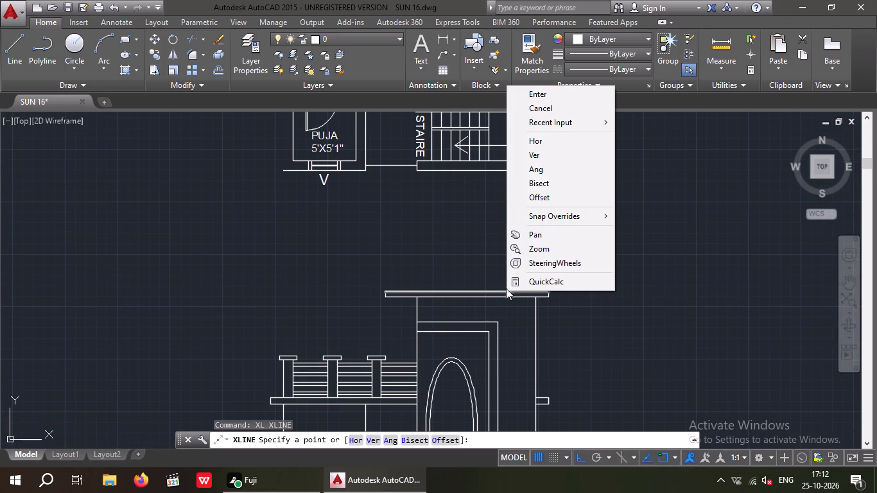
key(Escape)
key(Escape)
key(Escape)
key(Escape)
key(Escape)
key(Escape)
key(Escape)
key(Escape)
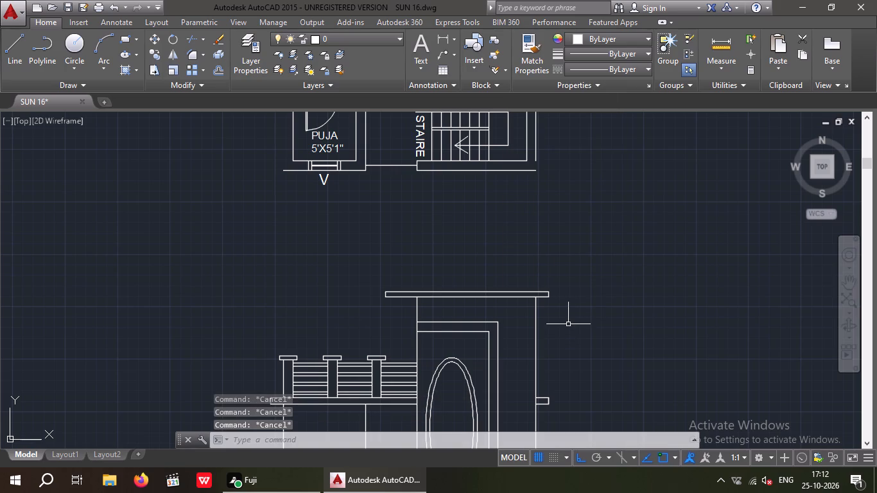
Project five vertical construction lines from the first five tread lines of the copied staircase plan down through the elevation's ellipse.
key(x)
key(l)
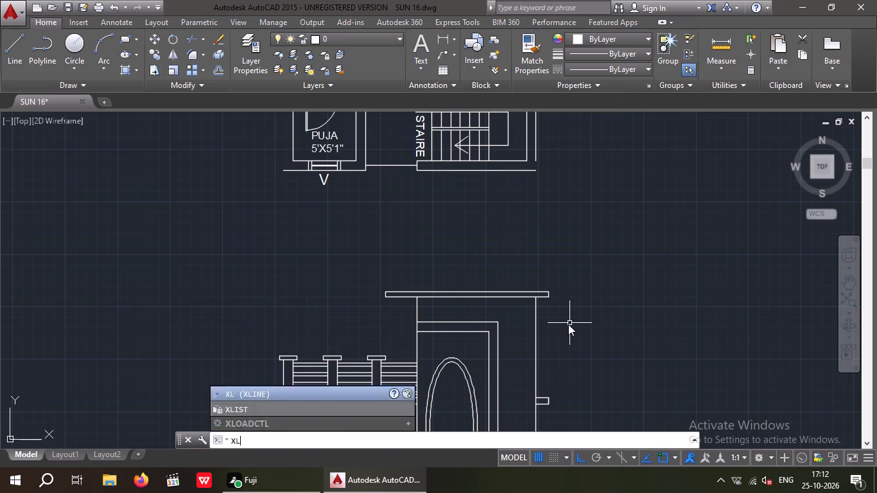
key(space)
text(V)
key(space)
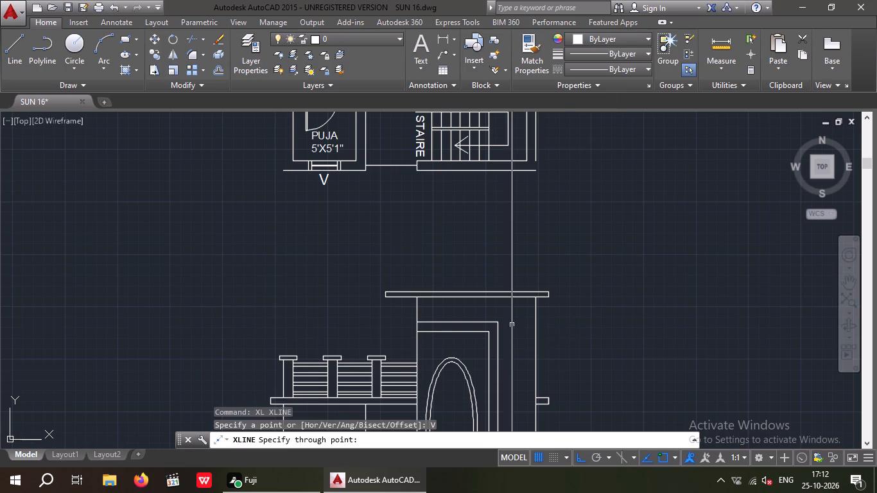
scroll(430, 157, up, 2)
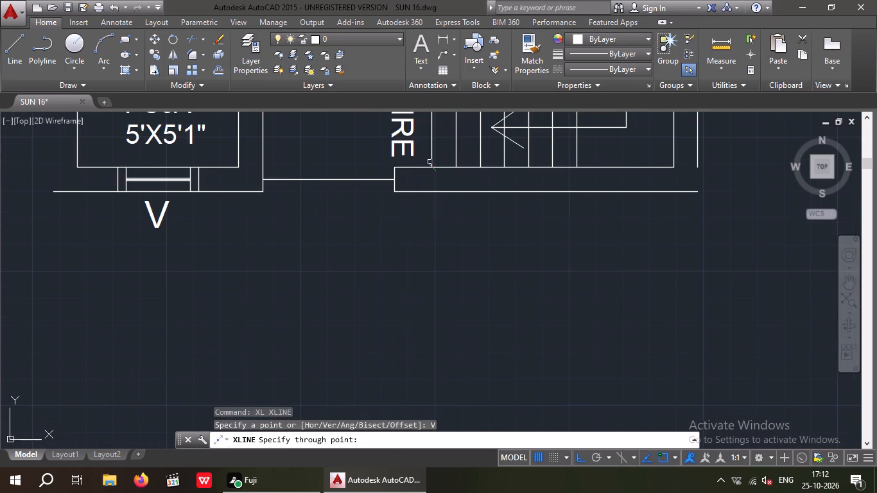
click(431, 167)
click(458, 168)
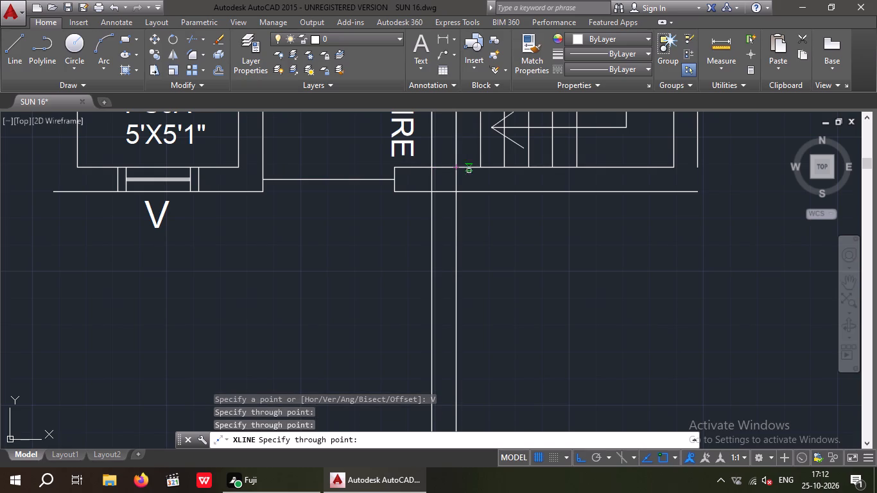
click(480, 166)
click(503, 168)
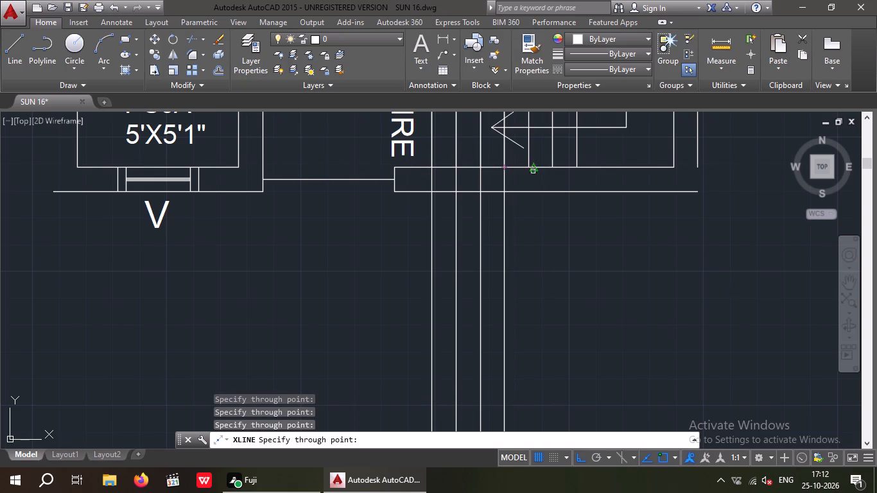
click(529, 170)
scroll(550, 179, down, 3)
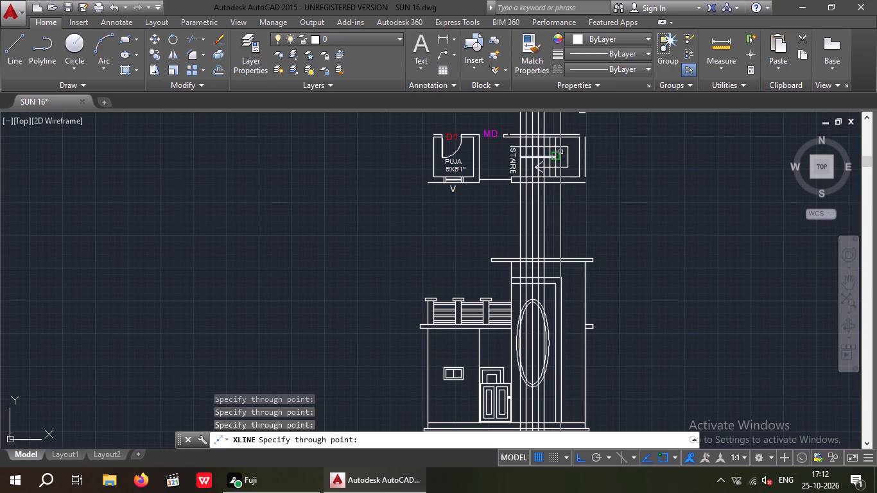
scroll(553, 147, up, 2)
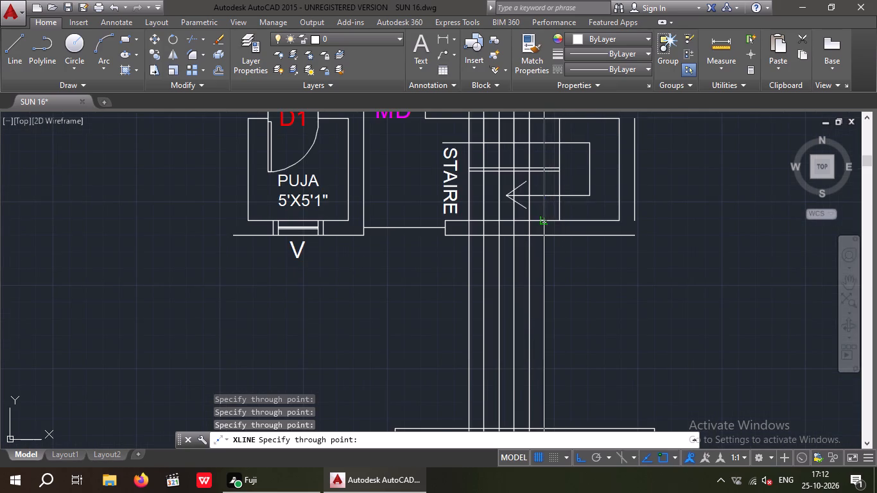
scroll(538, 218, down, 4)
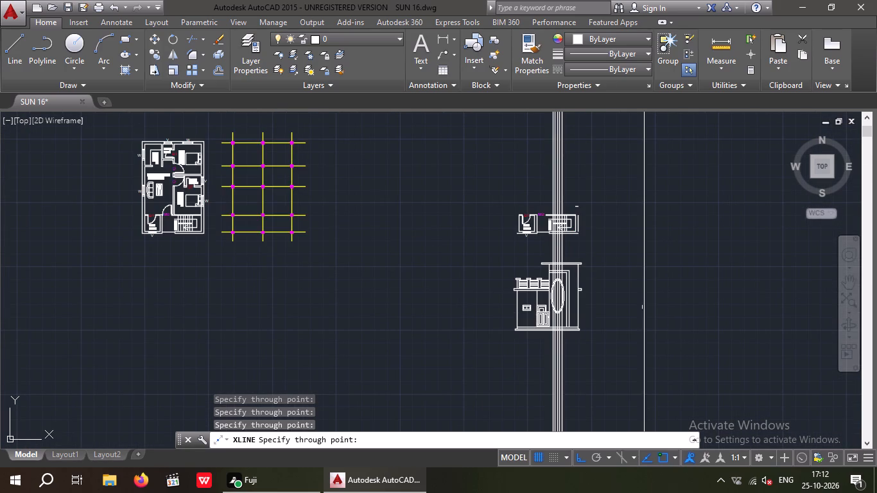
key(Escape)
key(Escape)
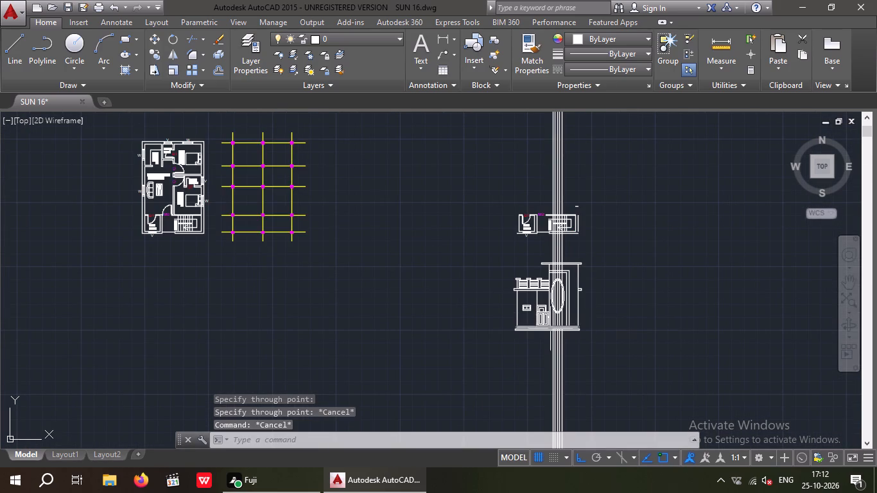
Draw a stepped stair profile across the bottom of the inner ellipse, with three treads between the projection lines and two 6" risers.
scroll(541, 315, up, 5)
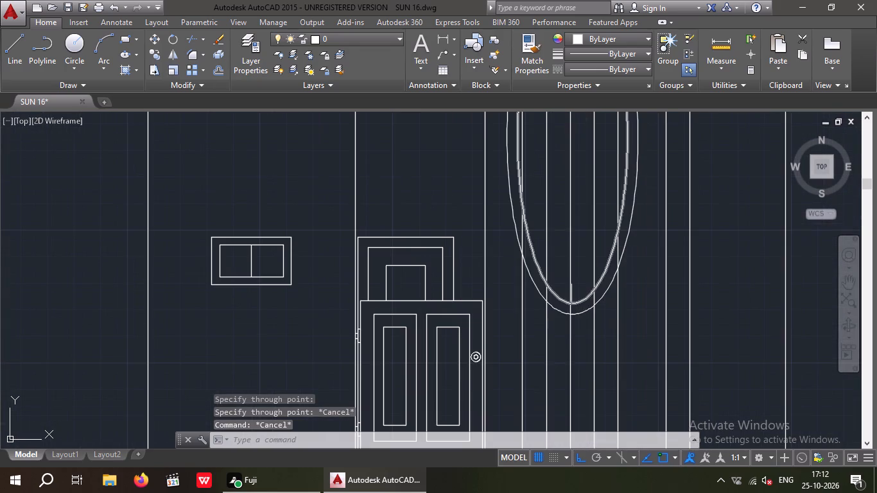
middle_drag(548, 277, 534, 331)
scroll(522, 315, up, 2)
scroll(524, 316, down, 2)
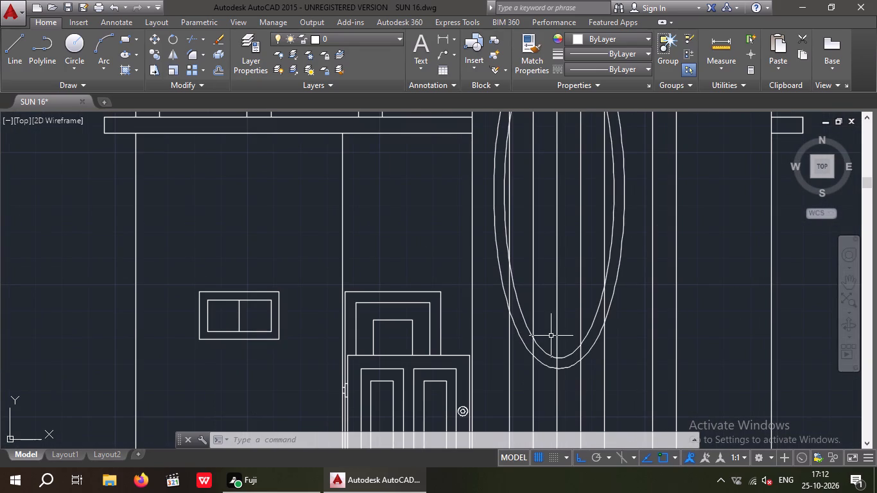
key(Escape)
key(Escape)
key(l)
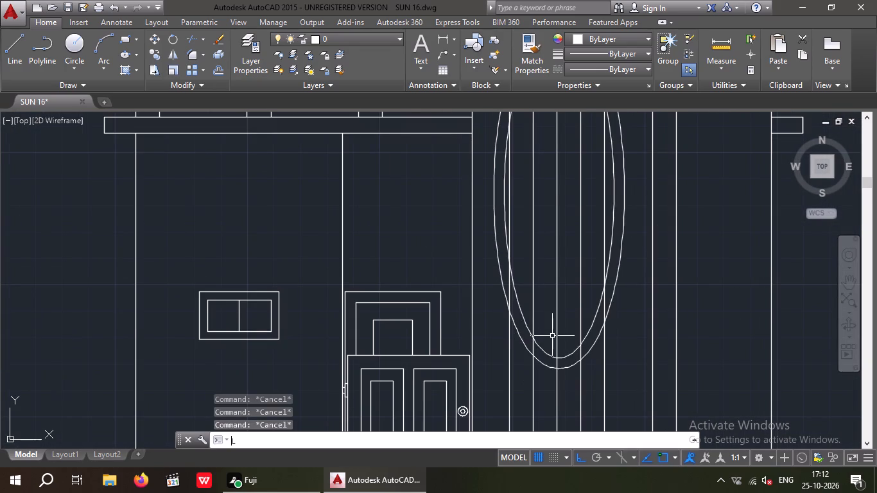
key(Return)
scroll(536, 317, up, 2)
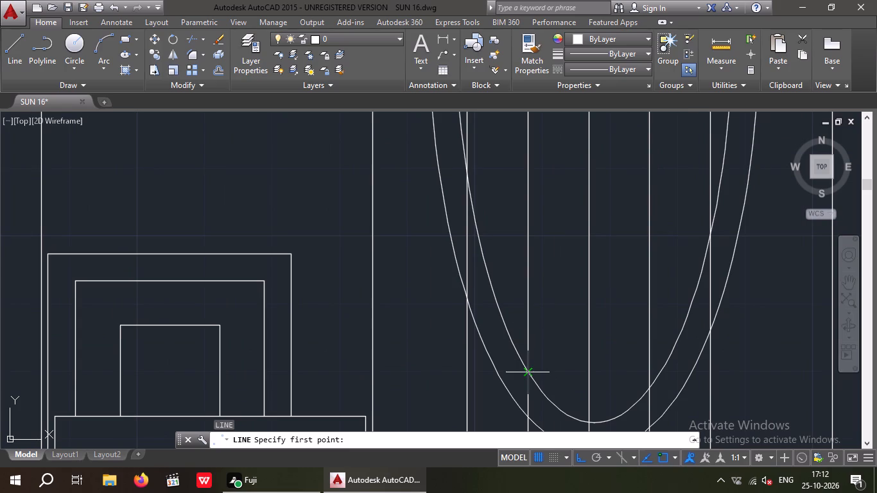
drag(528, 374, 535, 378)
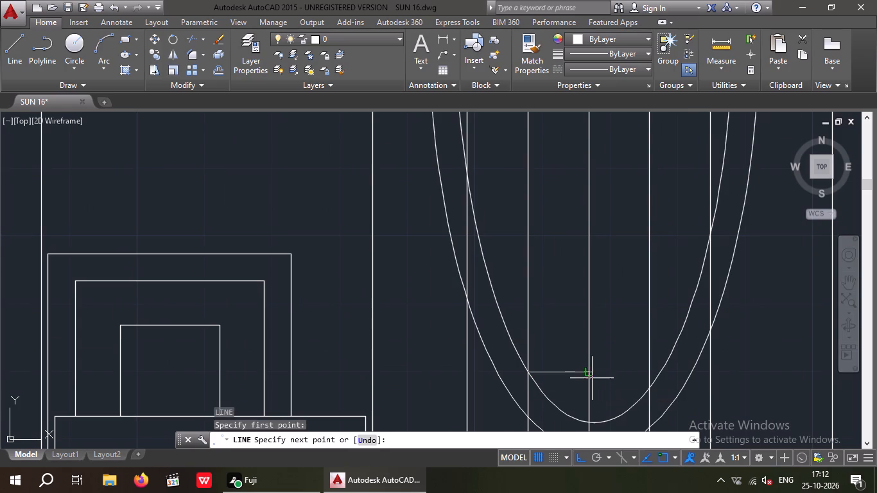
click(590, 372)
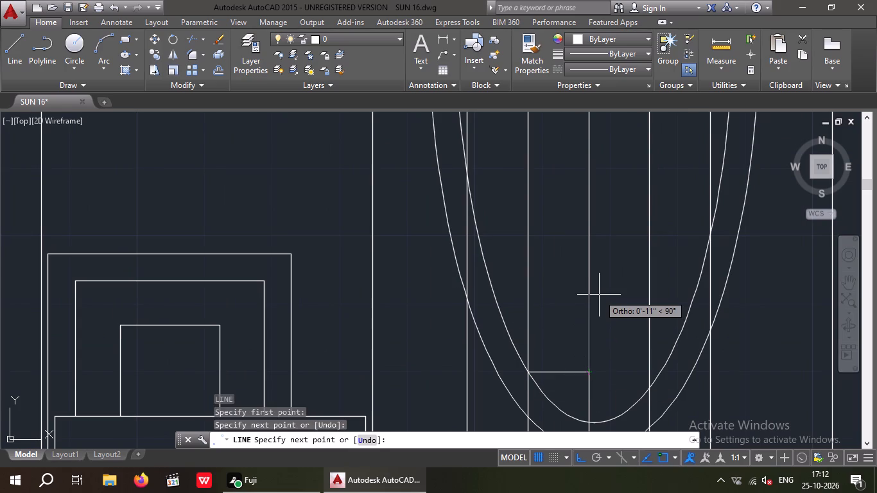
key(6)
key(shift+quotedbl)
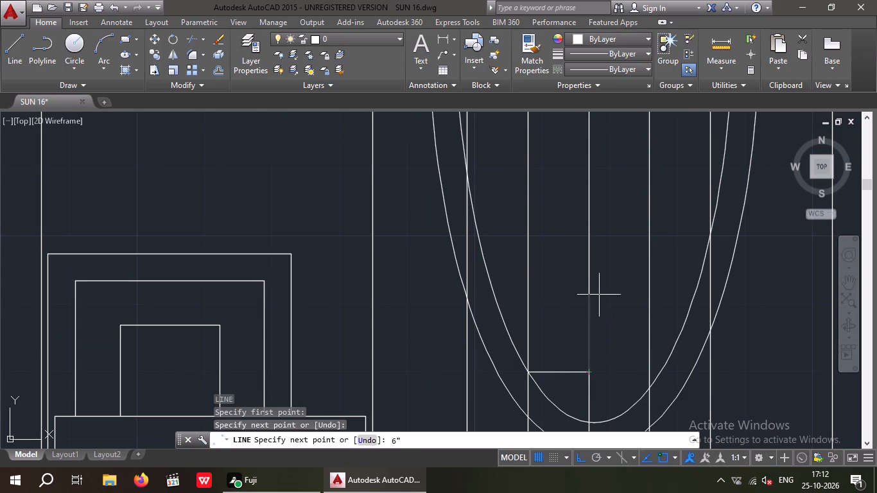
key(Return)
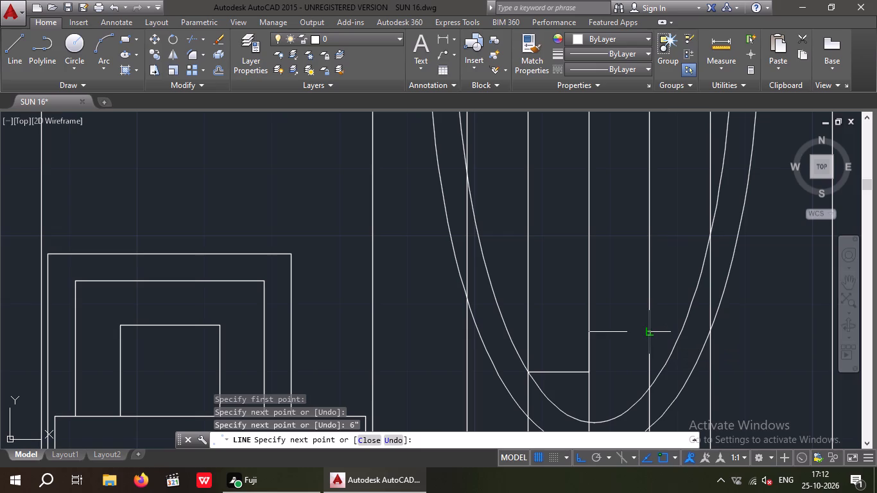
click(647, 333)
key(6)
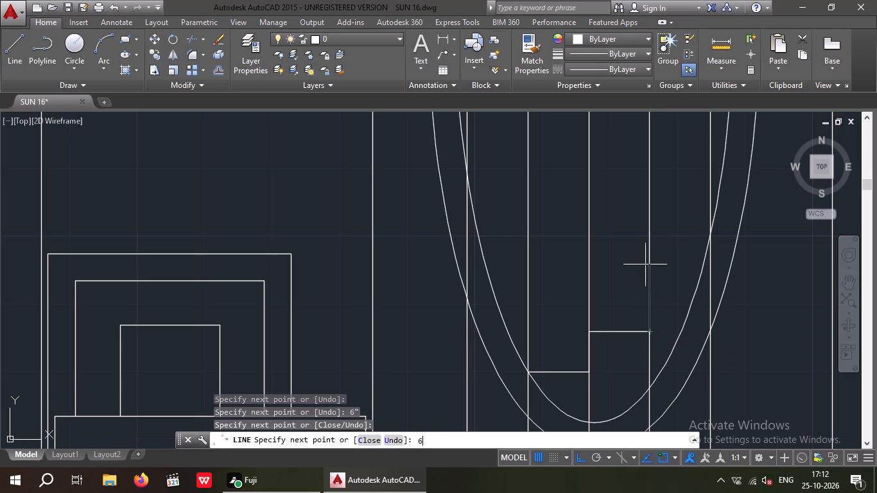
key(shift+quotedbl)
key(Return)
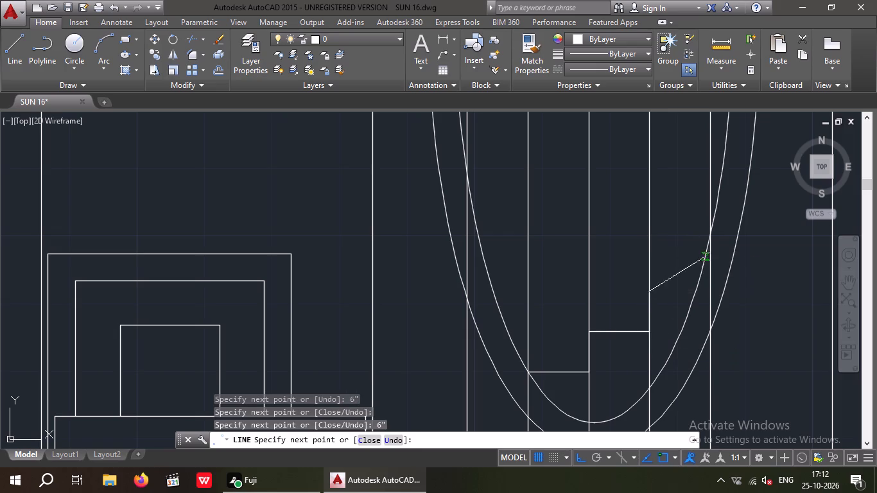
click(696, 294)
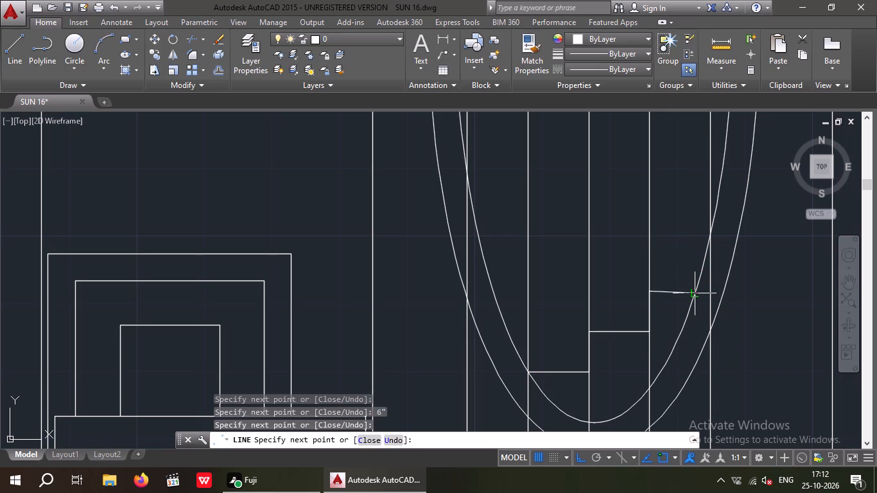
key(Escape)
key(Escape)
key(Escape)
Trim the vertical projection lines inside the inner ellipse, plus the stray segment between the two ellipses beside the top tread.
scroll(681, 318, down, 2)
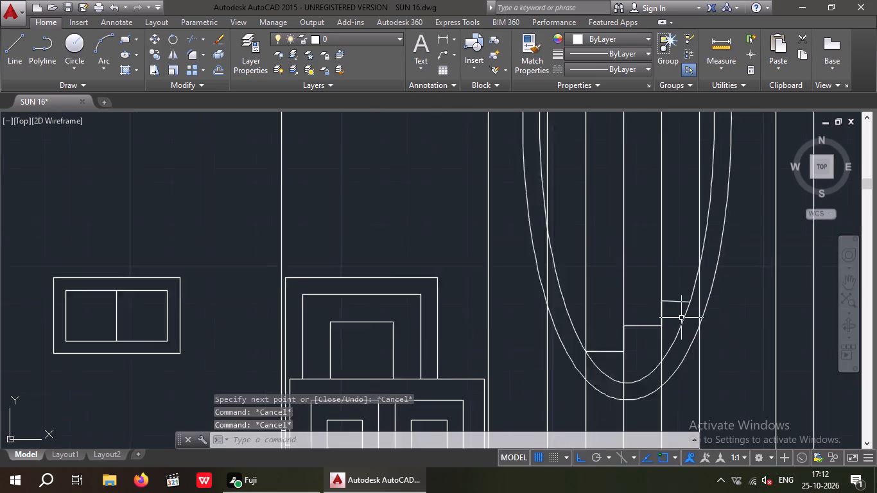
middle_drag(664, 340, 603, 367)
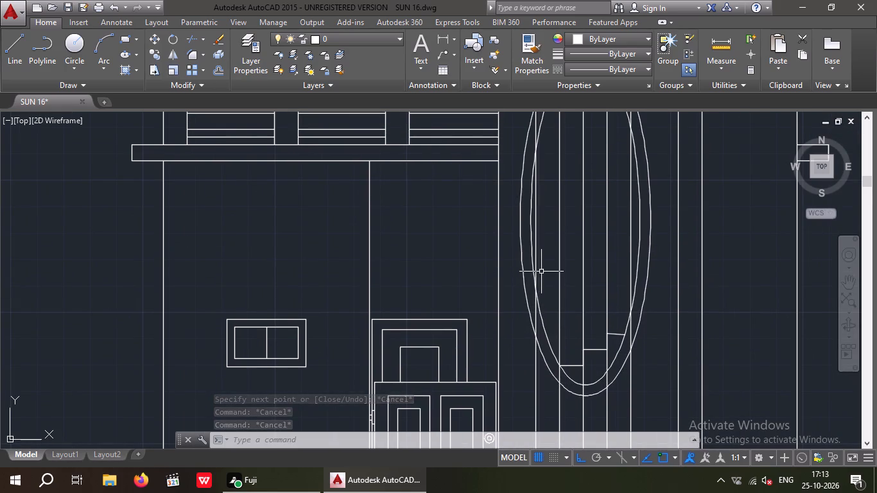
scroll(541, 273, down, 3)
scroll(566, 287, up, 3)
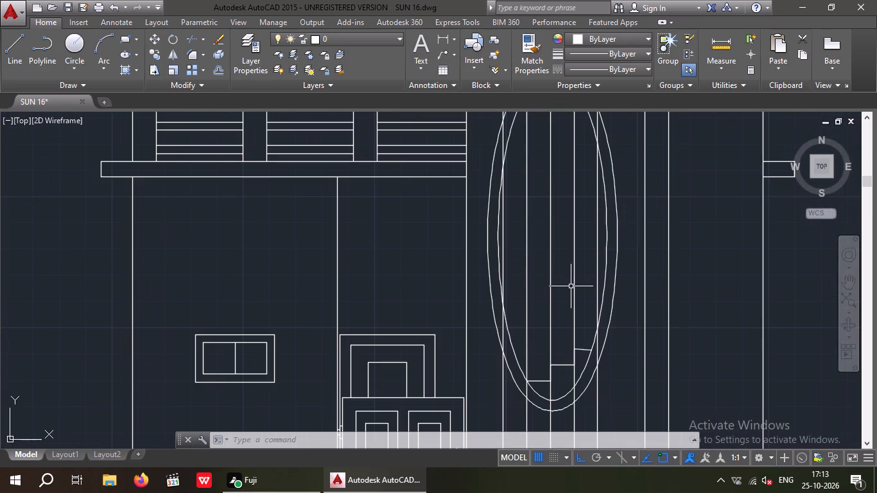
scroll(584, 279, up, 1)
key(Escape)
key(Escape)
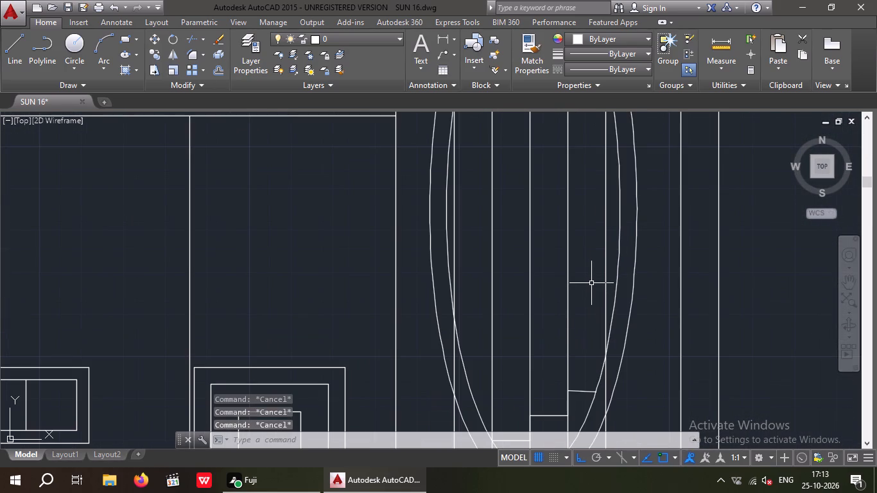
key(t)
key(r)
key(space)
key(space)
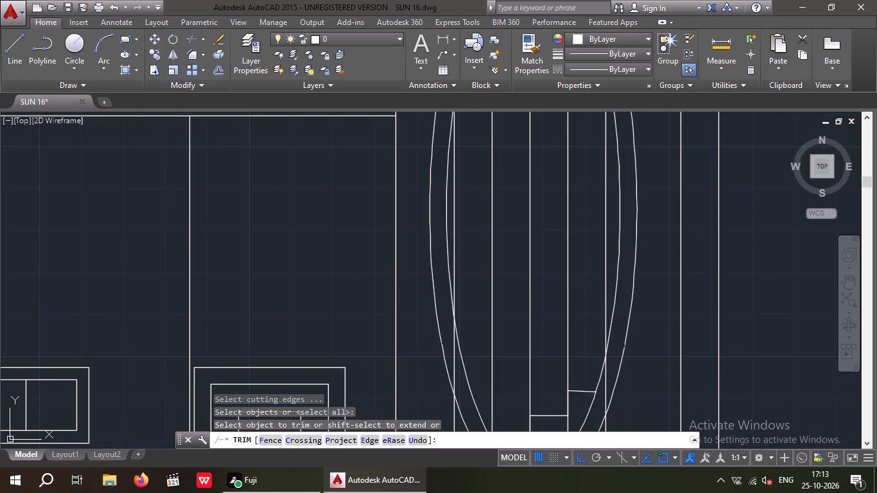
drag(610, 271, 581, 278)
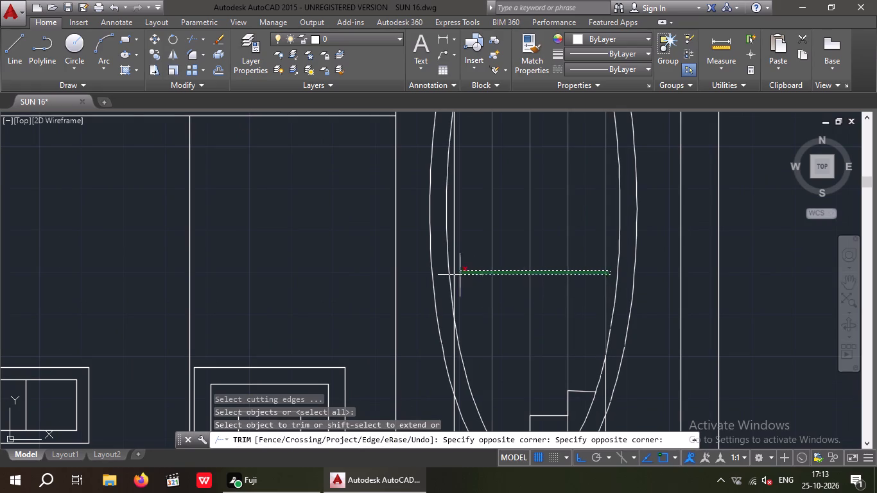
scroll(457, 272, up, 2)
click(438, 271)
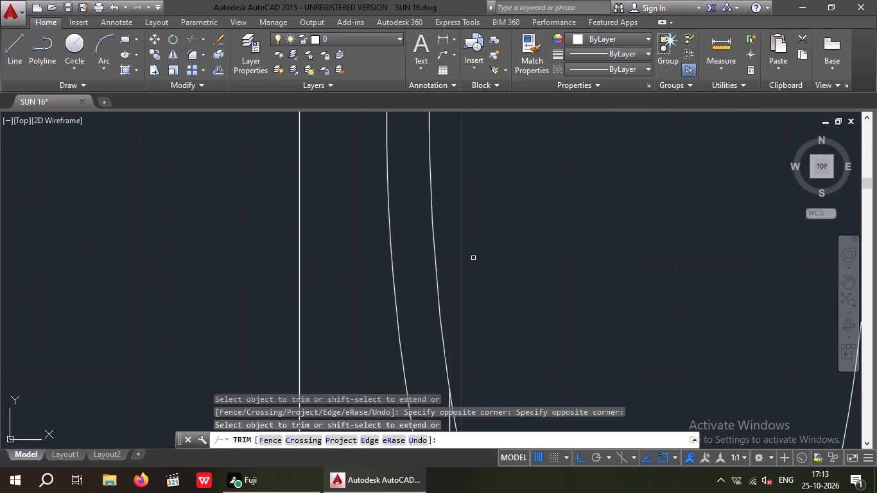
scroll(473, 258, down, 3)
middle_drag(504, 272, 505, 199)
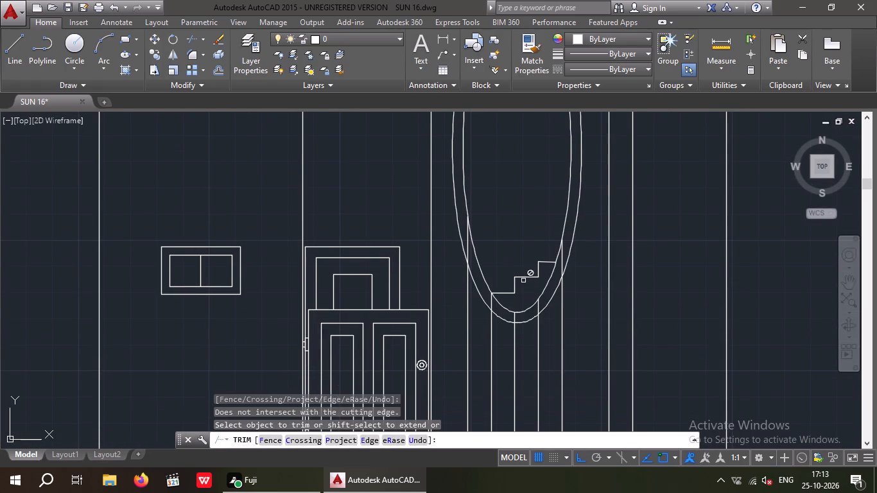
scroll(562, 261, up, 4)
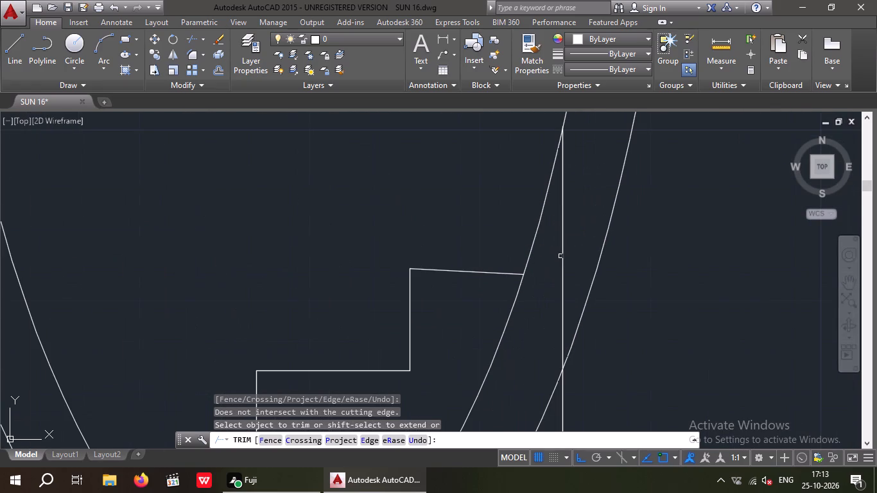
drag(578, 237, 550, 264)
click(548, 266)
scroll(555, 253, down, 4)
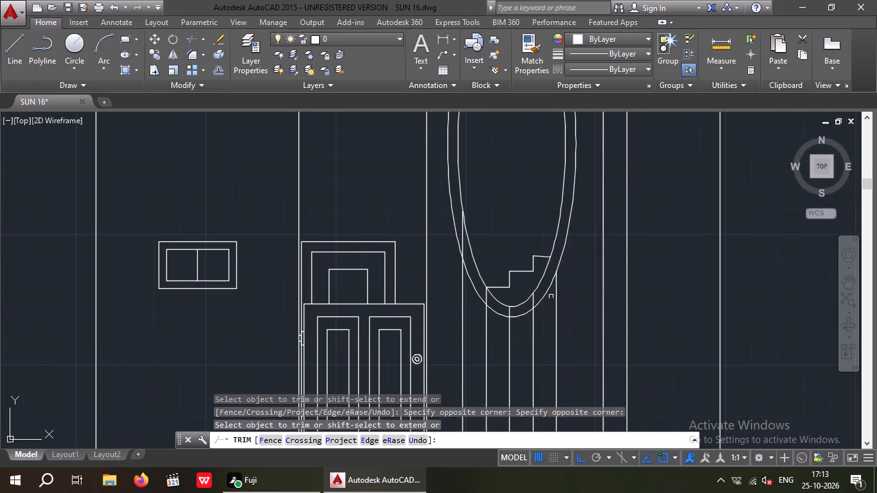
scroll(466, 245, up, 2)
scroll(467, 247, down, 4)
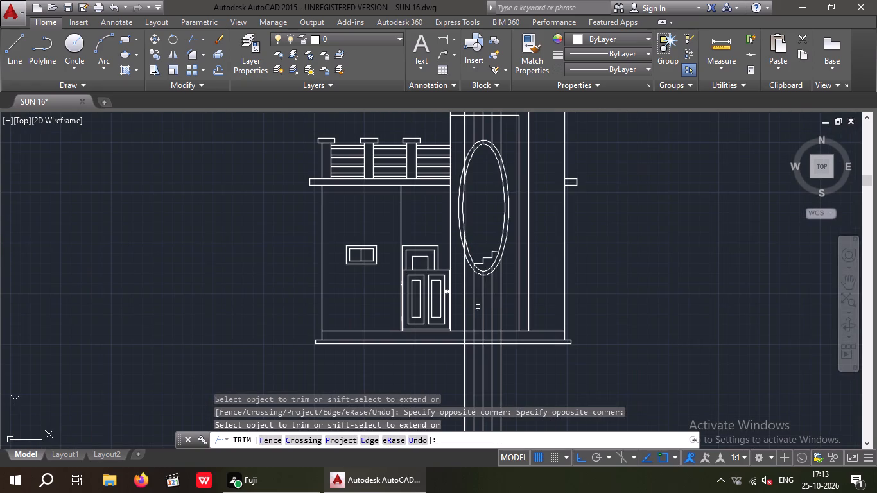
key(Escape)
key(Escape)
Erase the five leftover projection lines below the ellipse and the five above it.
scroll(485, 299, up, 2)
drag(538, 292, 521, 301)
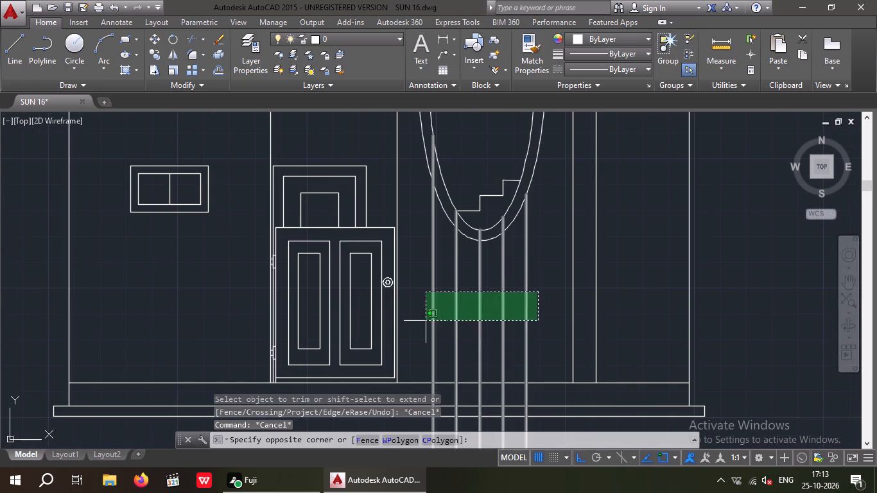
click(426, 321)
key(Delete)
scroll(428, 322, down, 1)
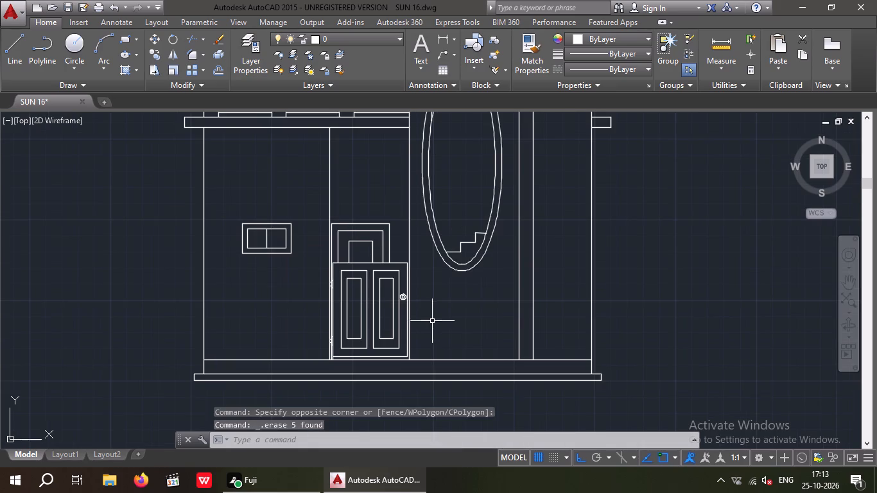
middle_drag(434, 320, 437, 372)
scroll(451, 330, down, 2)
scroll(460, 236, up, 4)
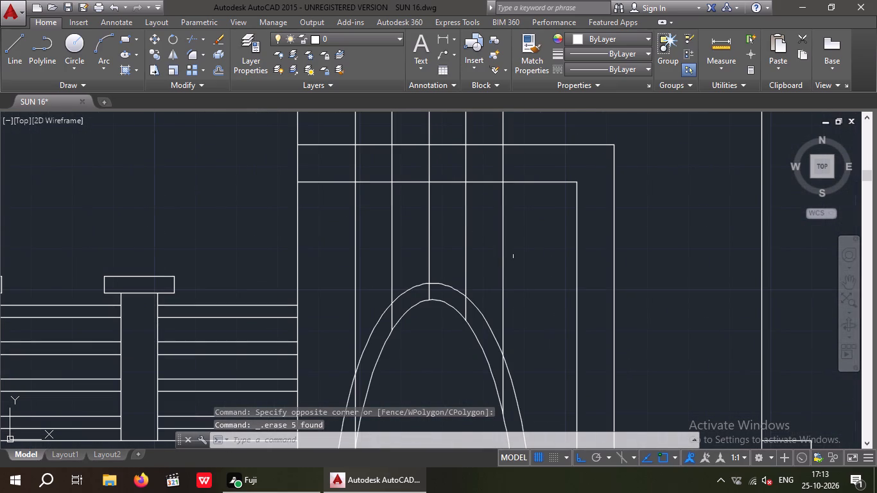
drag(523, 236, 466, 236)
click(347, 243)
key(Delete)
scroll(366, 245, down, 3)
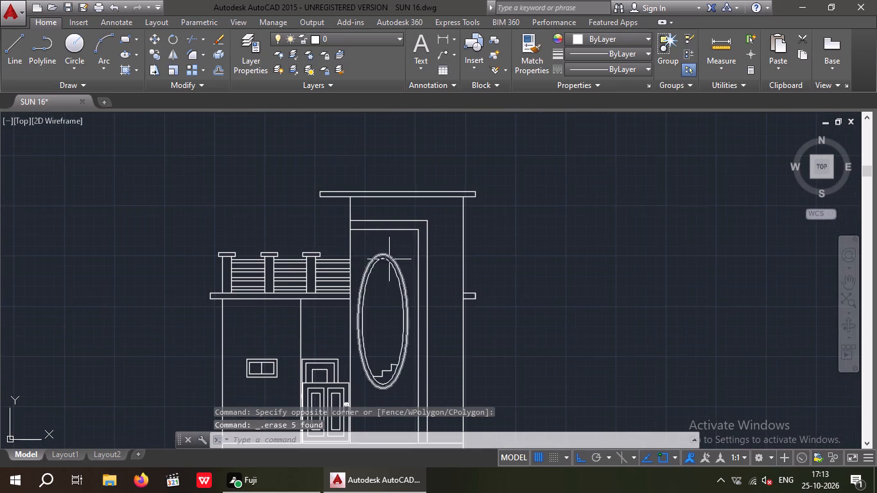
Erase the copied plan portion with the puja room and staircase above the elevation, including the leftover V label.
scroll(395, 258, down, 1)
middle_drag(517, 340, 527, 366)
scroll(524, 338, down, 1)
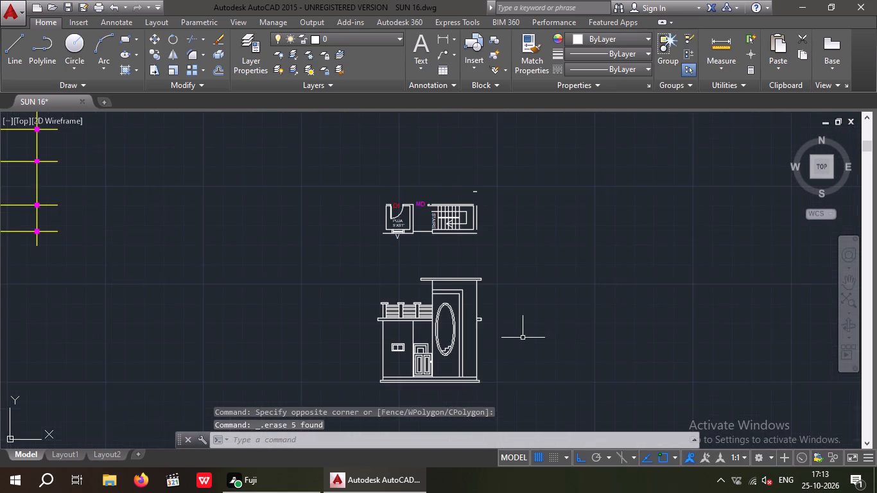
middle_drag(525, 342, 532, 366)
scroll(425, 365, up, 2)
scroll(479, 317, down, 2)
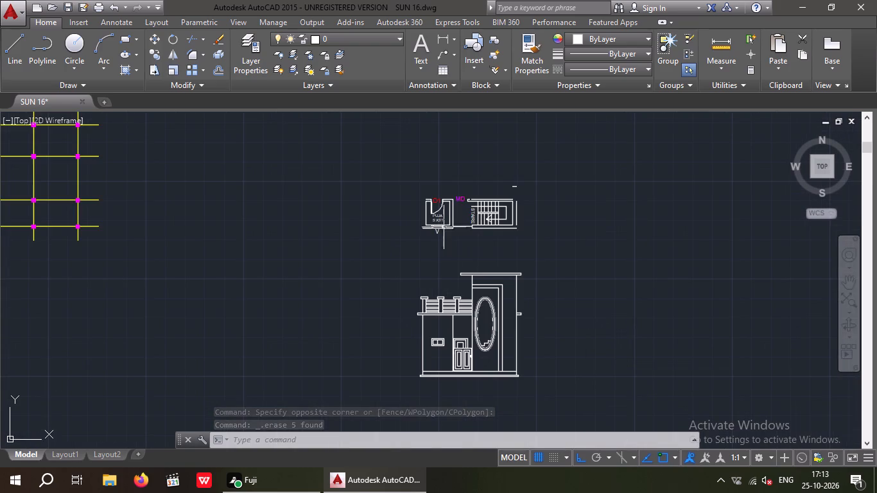
drag(394, 165, 393, 196)
click(584, 231)
key(Delete)
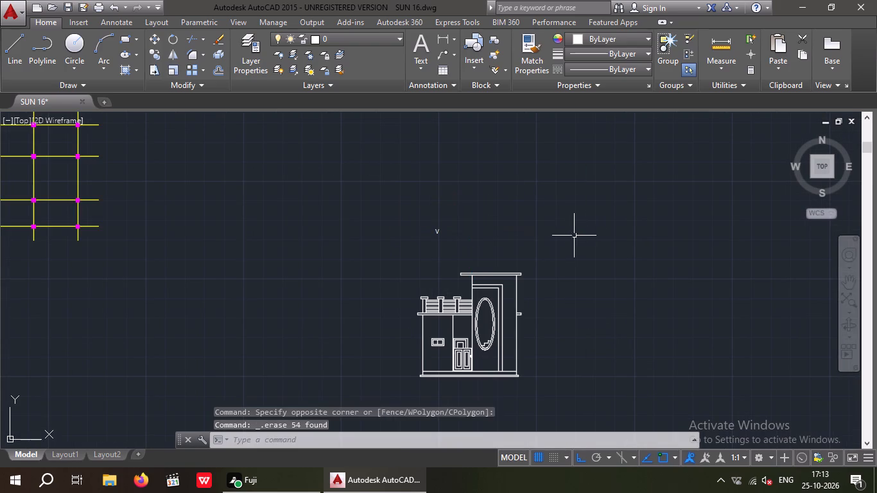
drag(510, 211, 430, 238)
click(389, 237)
key(Delete)
Draw a vertical centre line inside the inner ellipse from its top quadrant to its bottom quadrant.
scroll(415, 221, down, 2)
scroll(456, 275, up, 2)
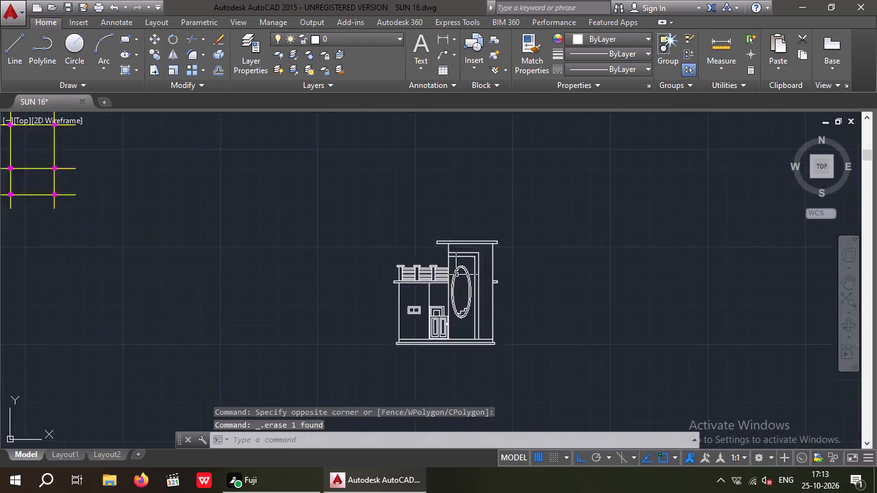
scroll(456, 275, up, 4)
middle_drag(456, 286, 421, 248)
scroll(419, 240, down, 2)
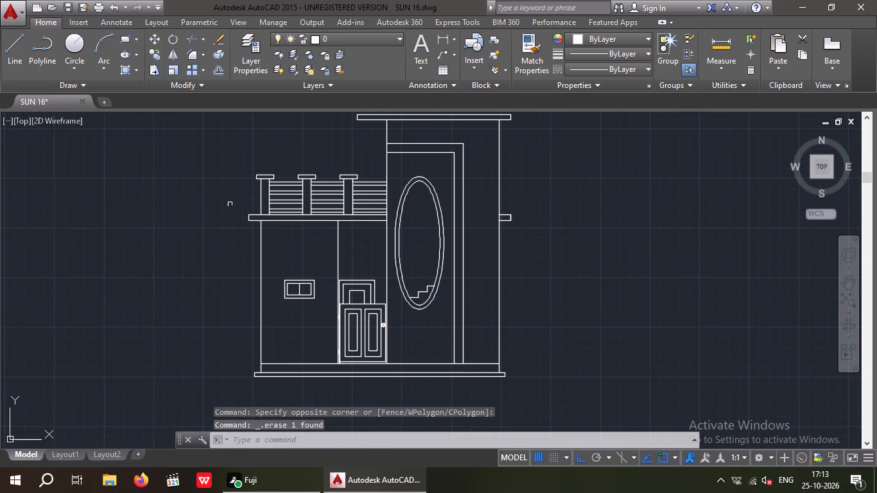
click(14, 45)
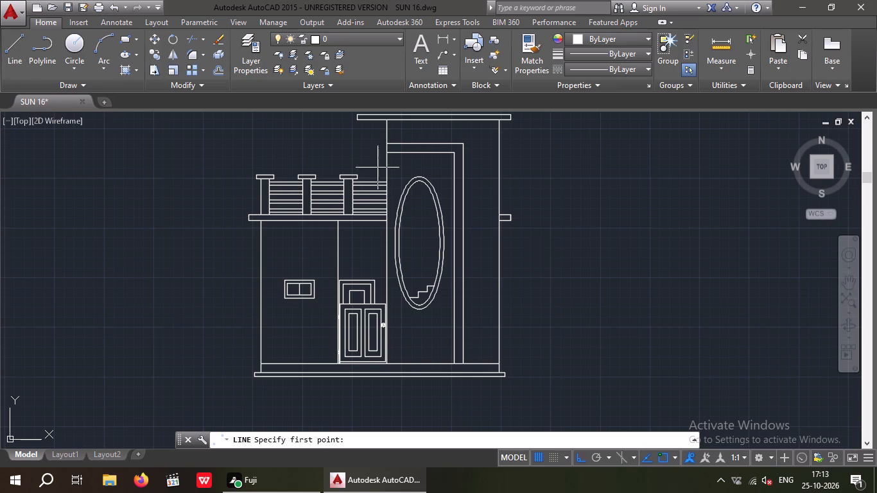
scroll(424, 182, up, 2)
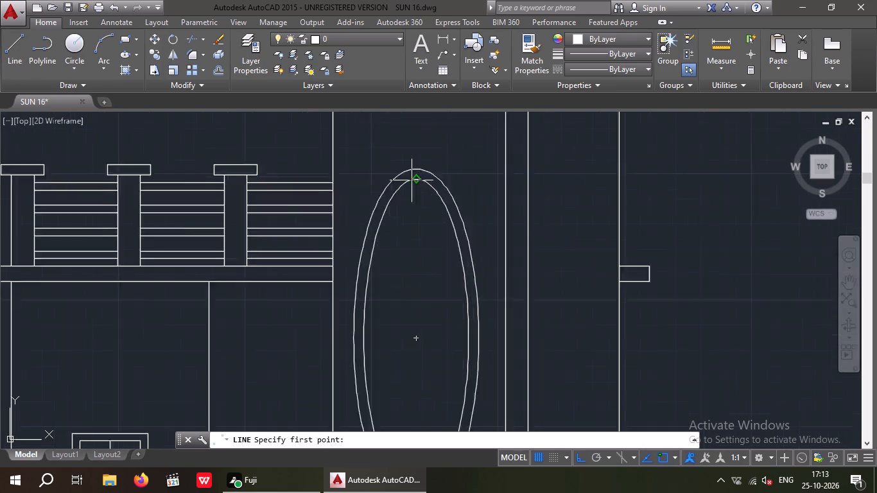
scroll(412, 180, up, 2)
click(421, 178)
scroll(426, 270, down, 1)
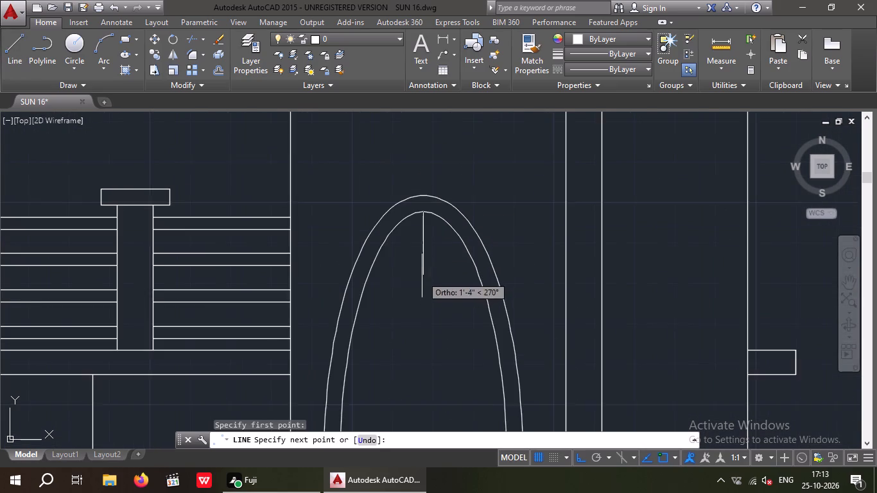
middle_drag(428, 260, 435, 220)
scroll(435, 222, down, 3)
middle_drag(438, 275, 442, 232)
scroll(438, 301, up, 4)
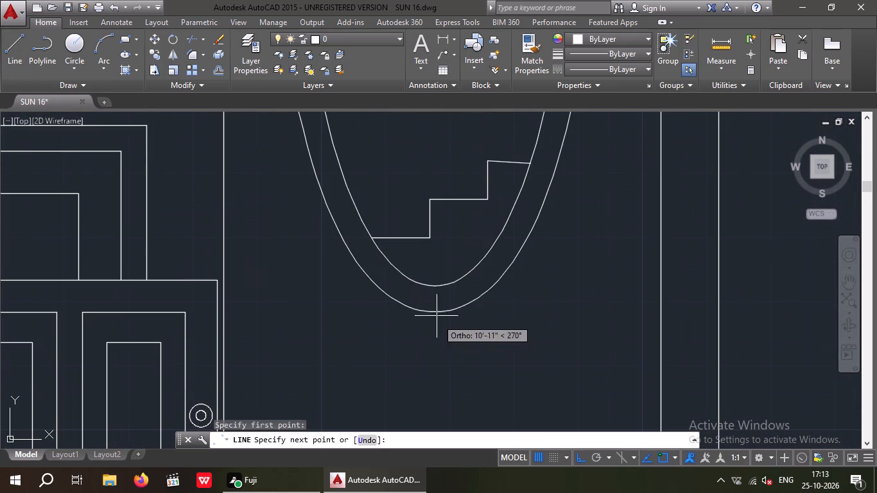
click(435, 288)
scroll(434, 290, down, 3)
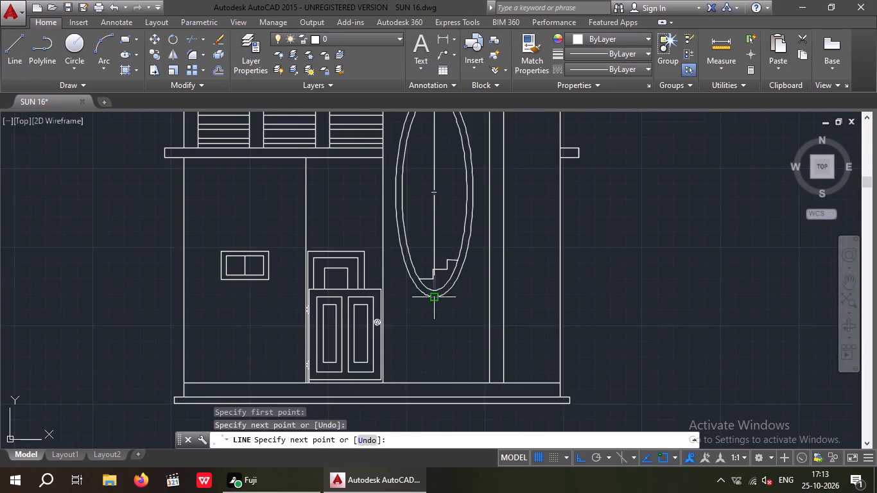
scroll(422, 314, down, 2)
key(space)
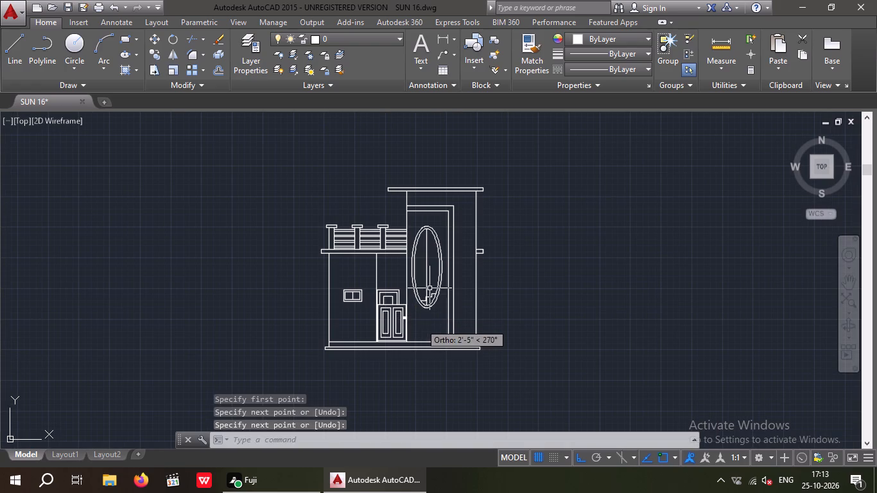
Draw a horizontal centre line across the inner ellipse between its two side quadrants.
scroll(423, 252, up, 3)
key(space)
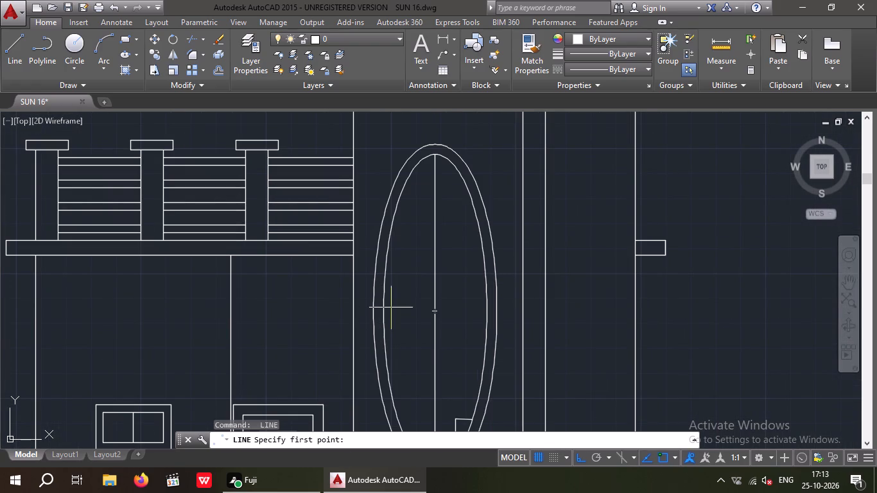
click(387, 311)
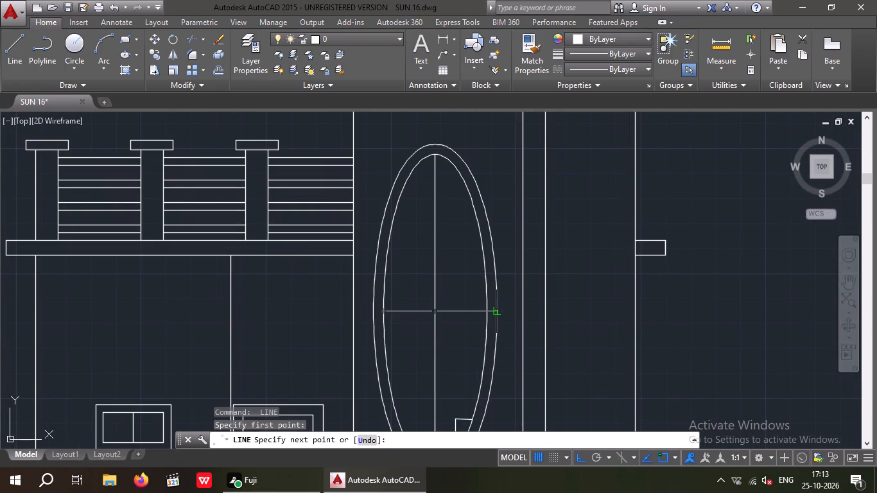
click(487, 311)
scroll(472, 275, down, 4)
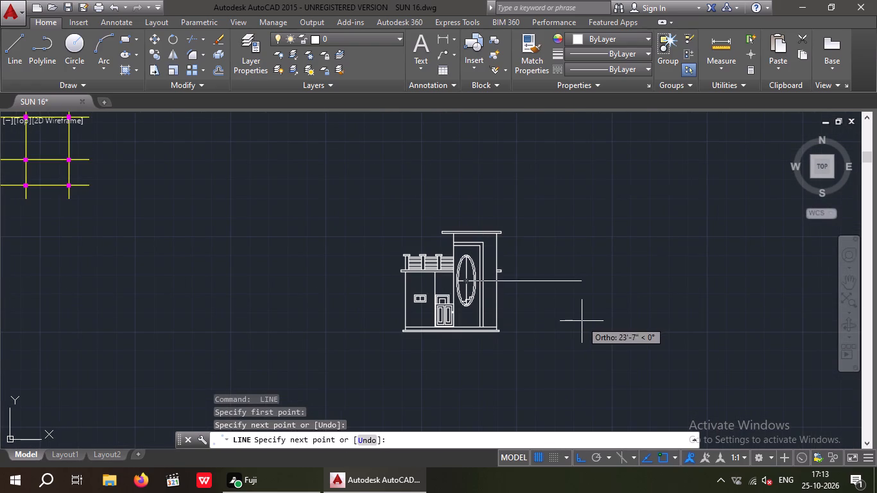
key(Escape)
scroll(530, 315, down, 1)
middle_drag(525, 316, 464, 304)
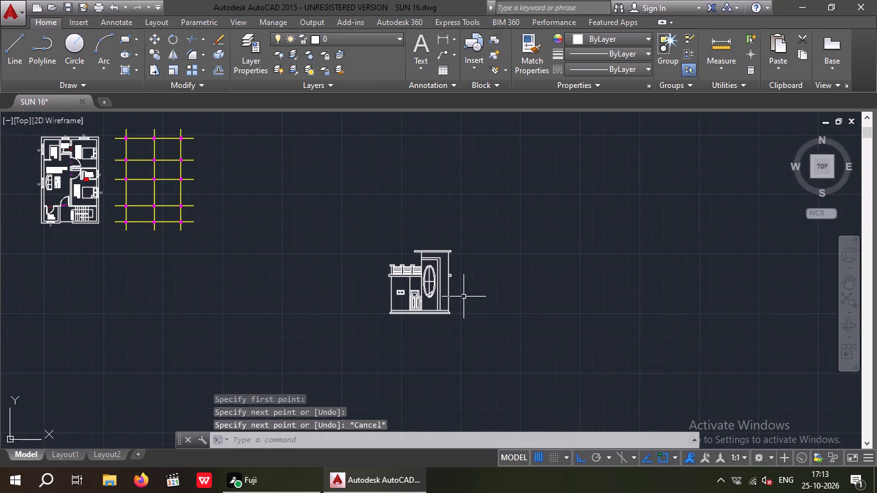
Offset the ellipse's vertical centre line 1" to both sides.
scroll(426, 291, up, 4)
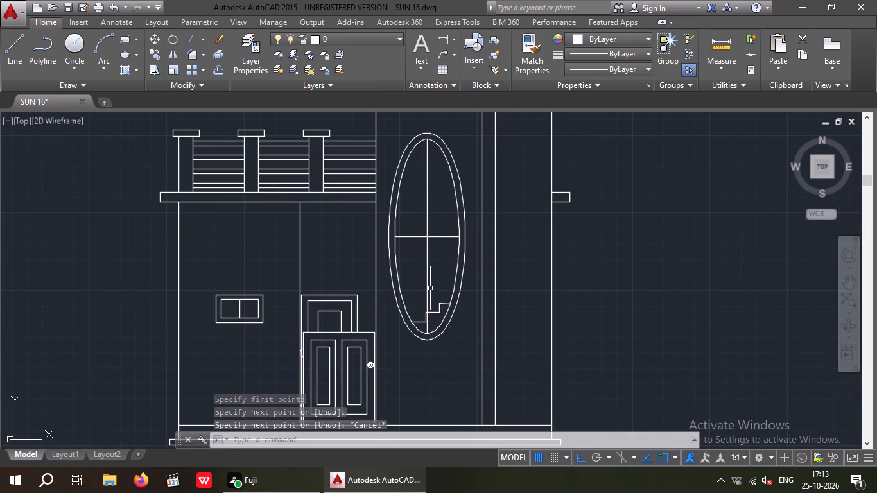
scroll(430, 288, down, 1)
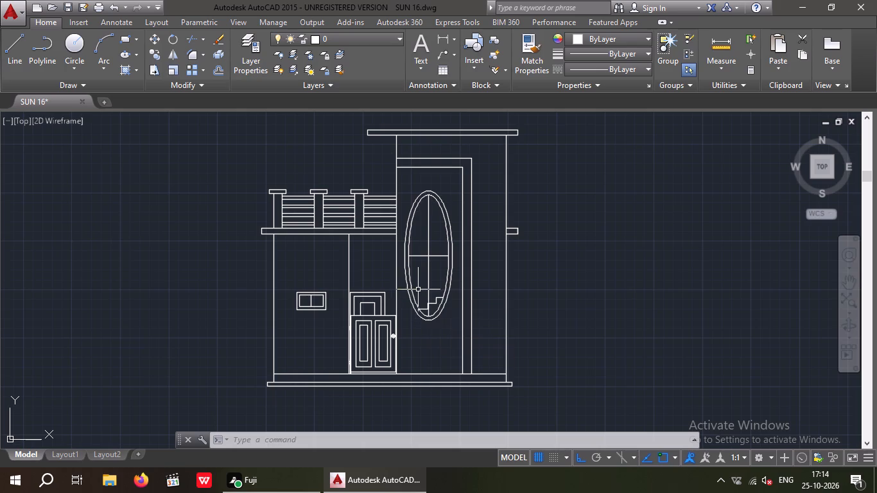
key(o)
key(Return)
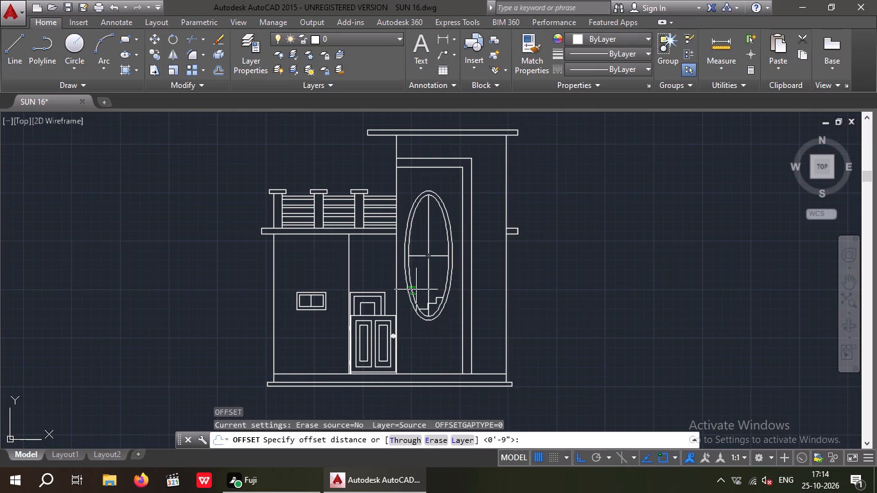
key(1)
key(shift+quotedbl)
key(Return)
scroll(428, 229, up, 3)
click(424, 245)
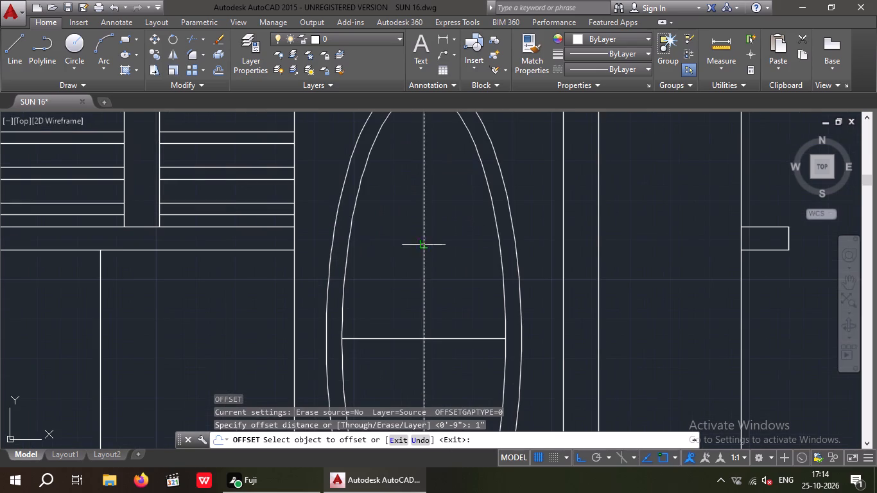
click(446, 245)
scroll(428, 254, up, 2)
drag(414, 255, 398, 263)
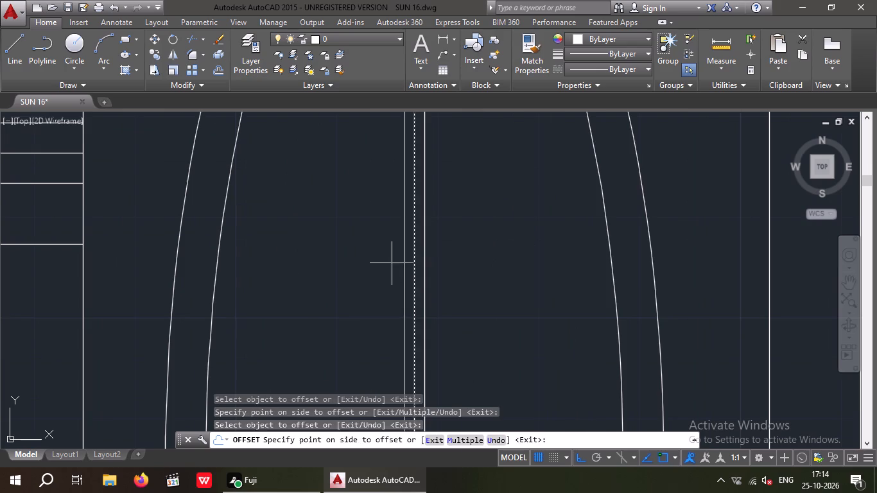
click(392, 263)
Offset the ellipse's horizontal centre line 1" above and 1" below.
scroll(394, 254, down, 3)
scroll(376, 307, up, 3)
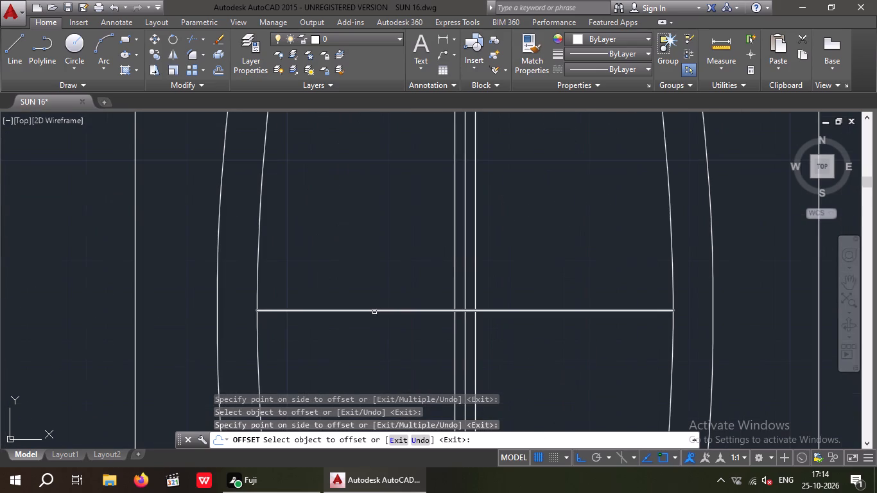
click(376, 309)
drag(379, 311, 379, 305)
click(381, 284)
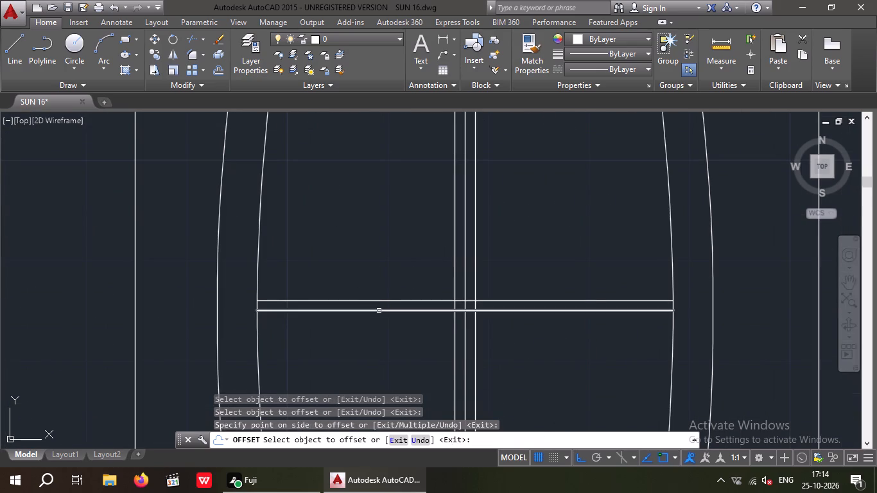
drag(379, 311, 378, 322)
click(377, 325)
key(Escape)
key(Escape)
Erase the original horizontal and vertical centre lines, leaving the paired mullion lines.
scroll(419, 307, up, 3)
drag(419, 335, 410, 329)
click(404, 317)
key(Delete)
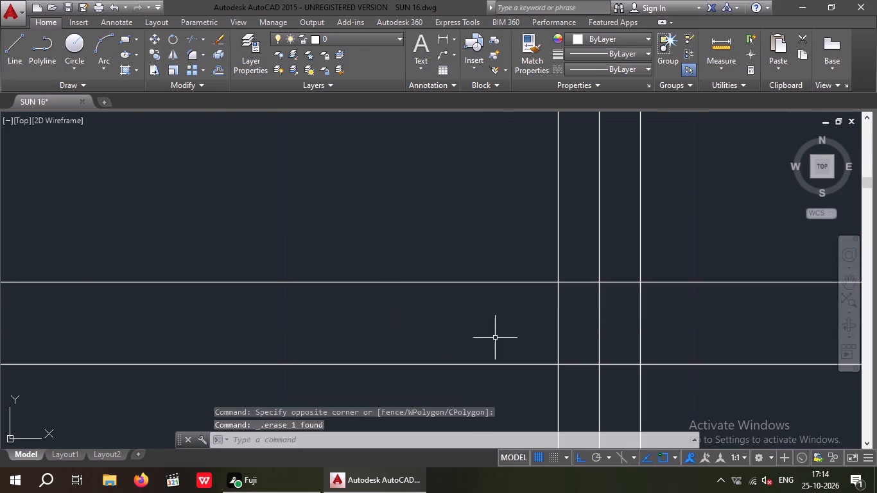
drag(616, 316, 581, 337)
click(573, 343)
key(Delete)
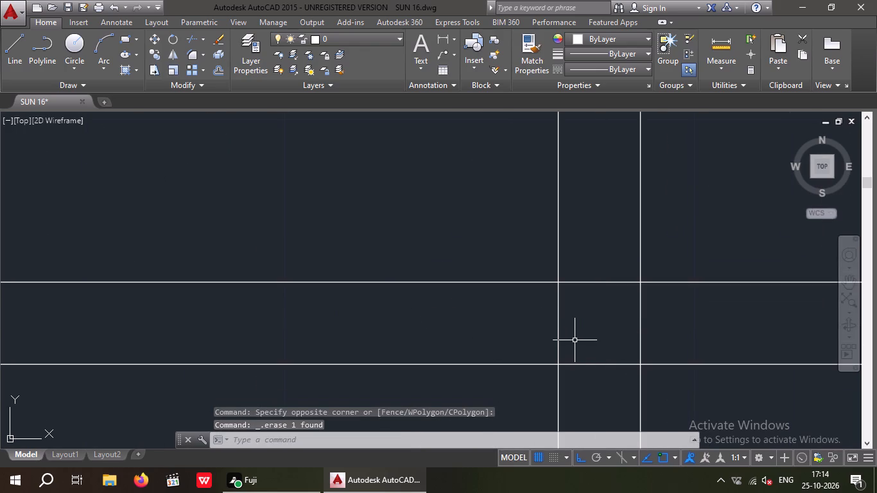
Trim the line segments inside the crossing of the vertical and horizontal mullions to open the intersection.
scroll(577, 319, down, 2)
scroll(491, 301, down, 2)
middle_drag(465, 359, 401, 316)
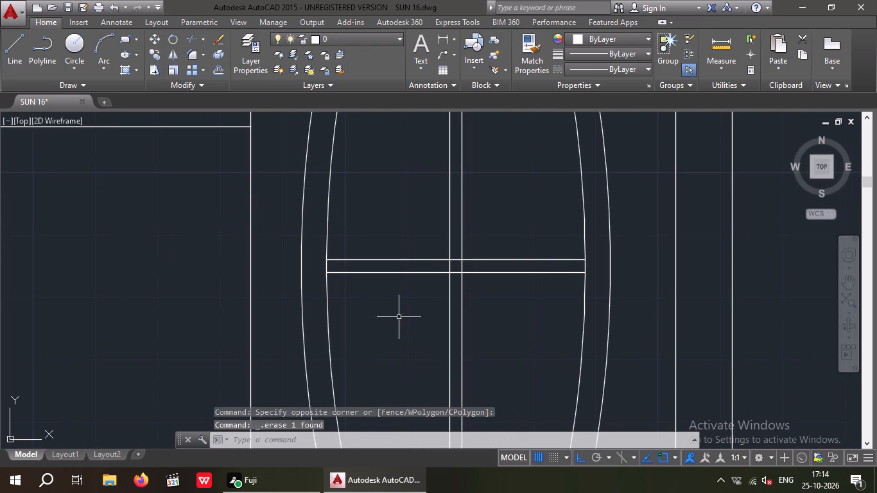
key(Escape)
key(Escape)
key(t)
key(r)
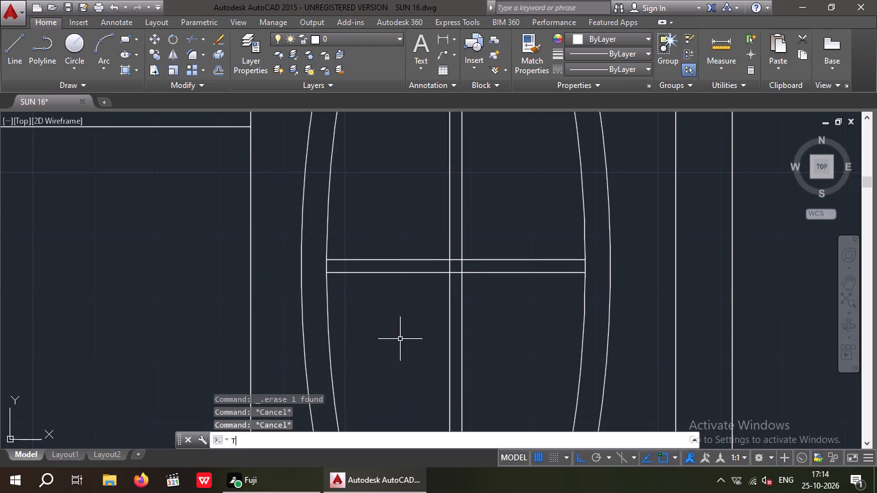
key(space)
key(space)
scroll(456, 252, up, 4)
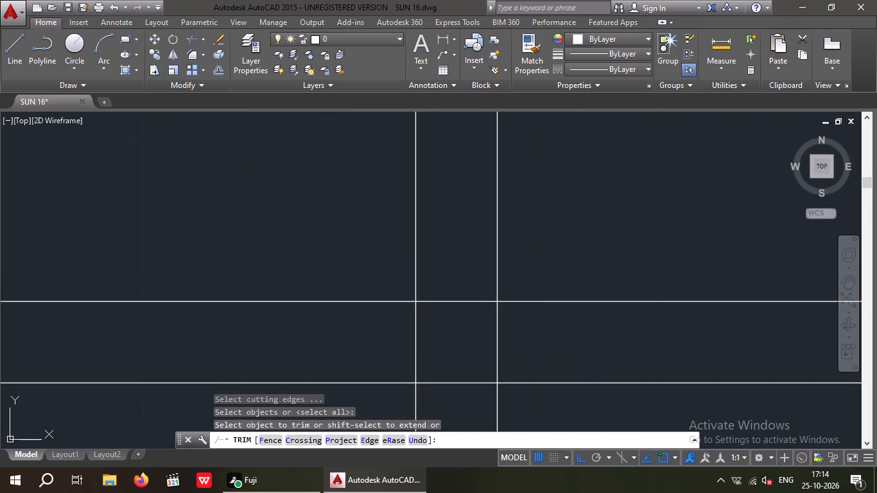
drag(464, 405, 463, 351)
drag(451, 254, 451, 261)
drag(521, 331, 406, 352)
drag(370, 349, 386, 348)
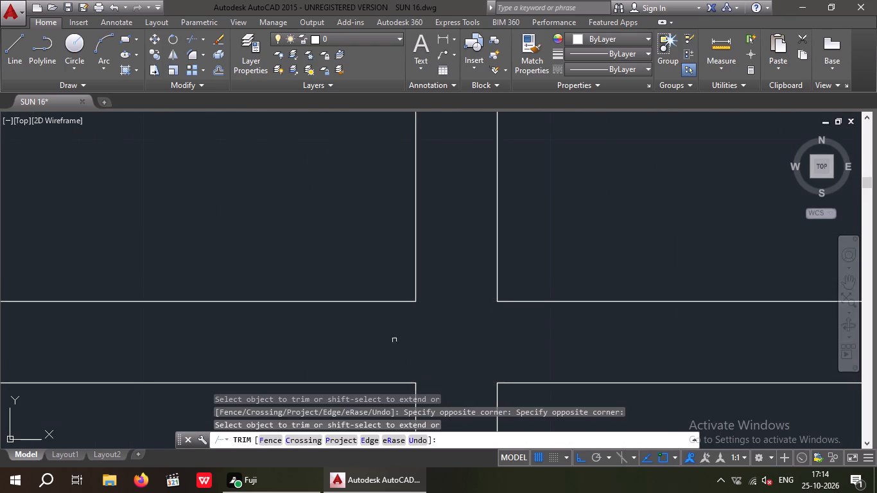
Trim the inner ellipse's arc between the vertical mullion lines at the top, plus both line ends projecting past the ellipse.
scroll(400, 333, down, 4)
middle_drag(374, 354, 421, 316)
scroll(400, 307, down, 3)
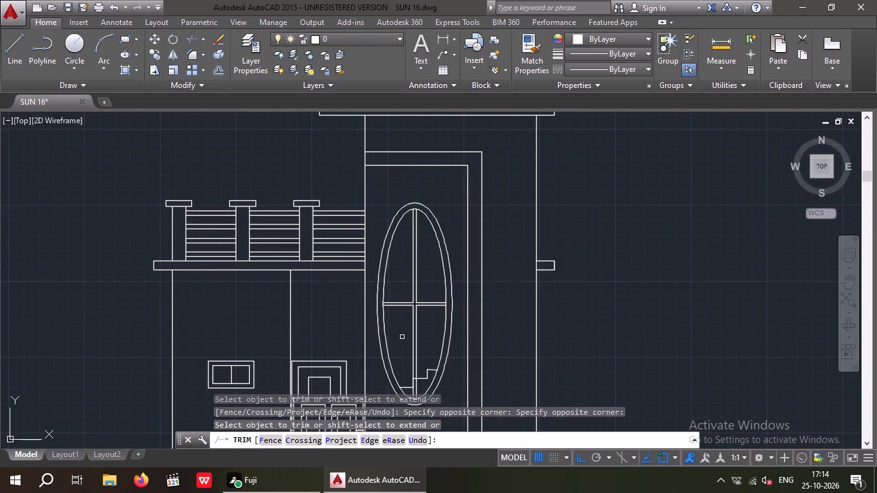
scroll(413, 202, up, 6)
drag(417, 253, 401, 234)
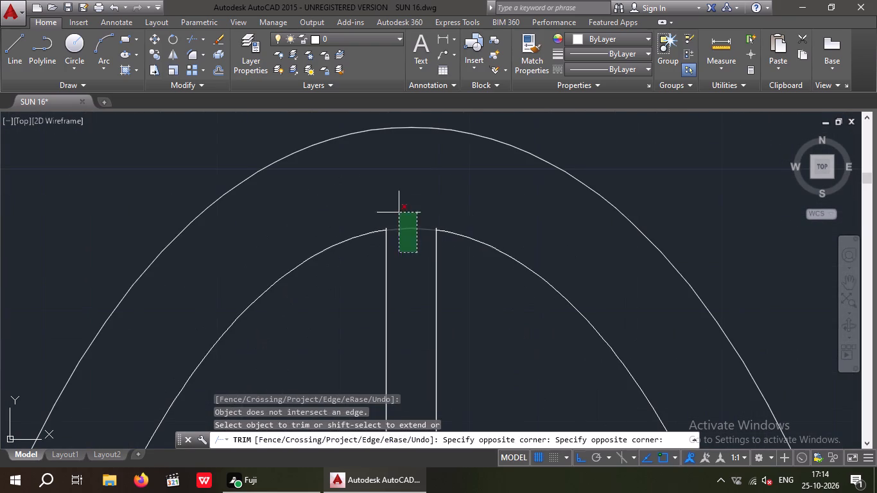
click(399, 212)
scroll(399, 212, down, 4)
scroll(408, 209, up, 8)
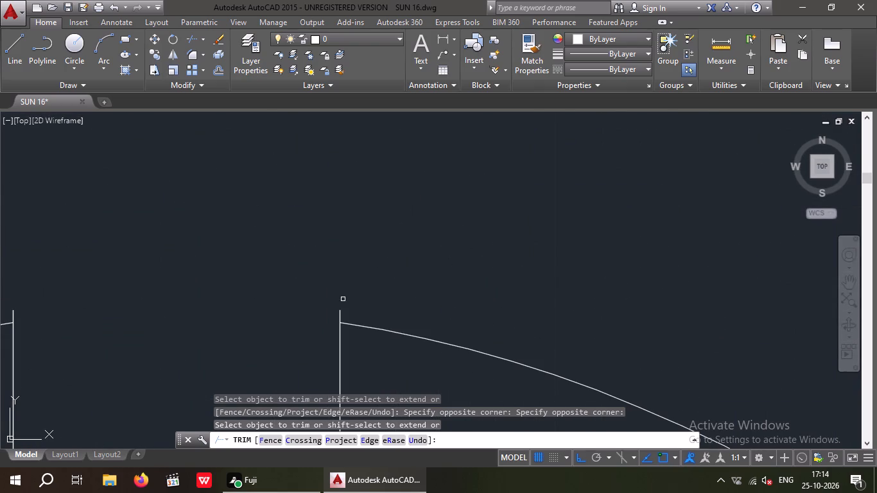
click(340, 312)
scroll(349, 281, down, 3)
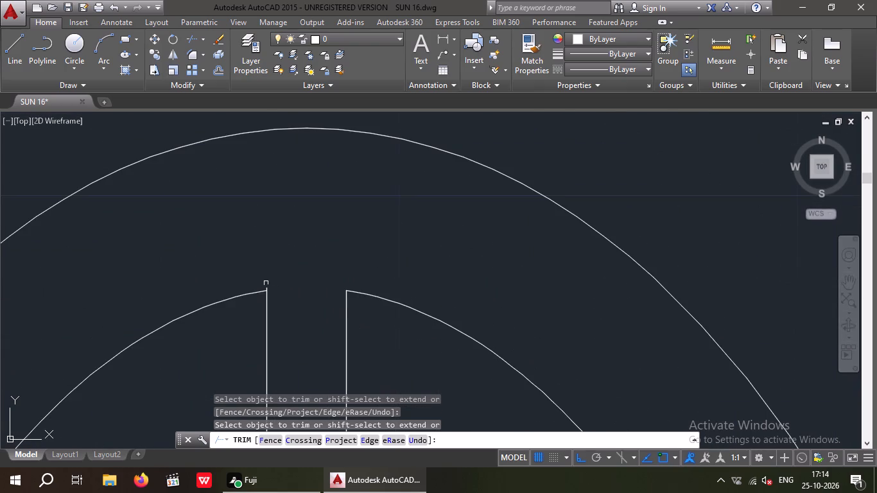
scroll(265, 289, up, 4)
click(266, 293)
scroll(284, 265, down, 5)
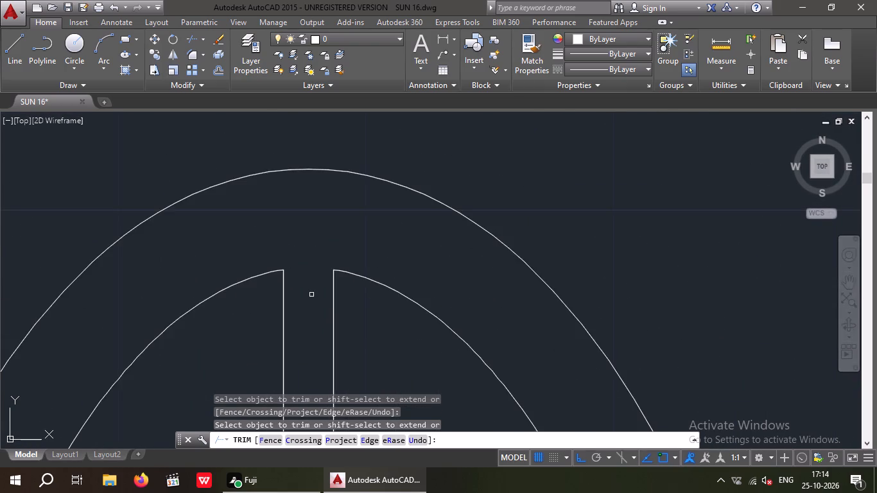
scroll(312, 294, down, 3)
middle_drag(308, 300, 308, 238)
scroll(308, 218, down, 4)
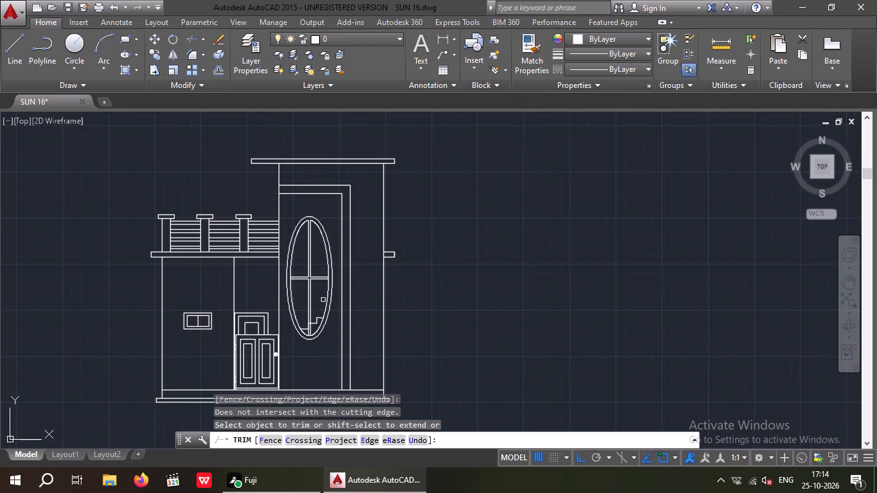
Trim the inner ellipse's arc between the vertical mullion lines at the bottom, plus both line ends projecting past the ellipse.
scroll(307, 337, up, 9)
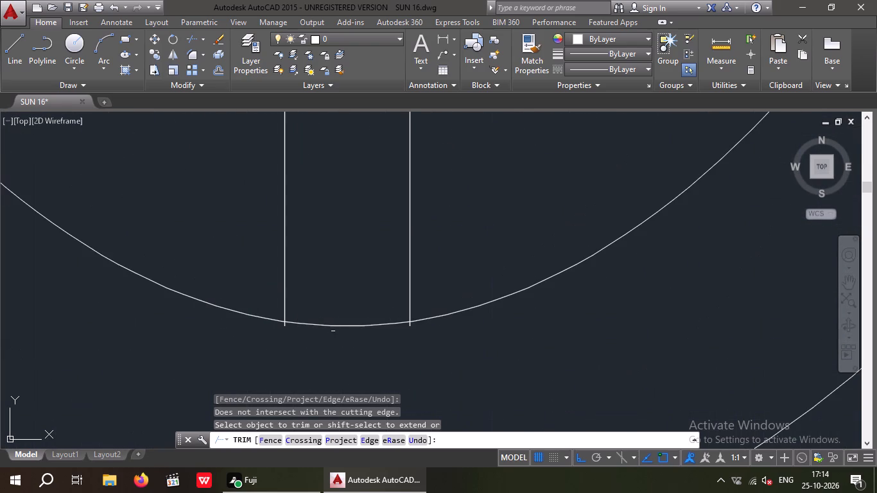
click(333, 326)
click(284, 327)
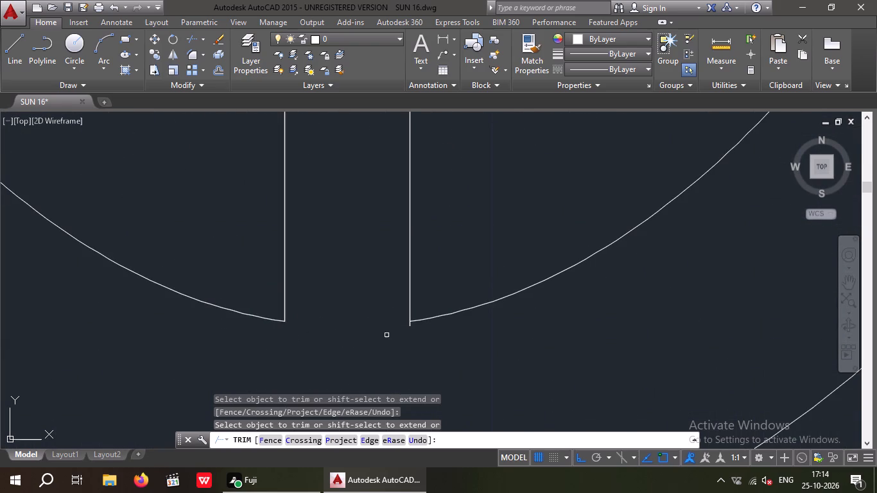
click(412, 325)
scroll(378, 316, down, 2)
click(376, 320)
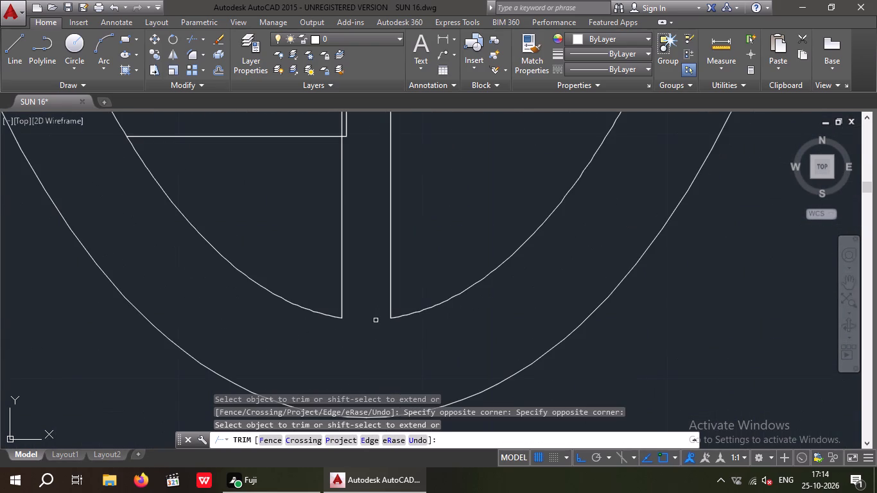
Trim the inner ellipse's arc between the horizontal mullion lines on its right side, plus both line ends projecting past the ellipse.
scroll(376, 320, down, 4)
middle_drag(404, 215, 385, 320)
scroll(399, 261, down, 2)
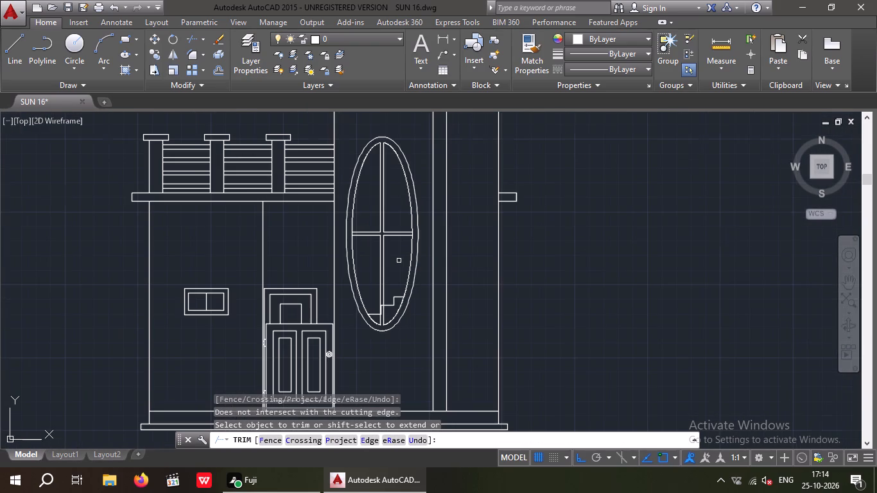
scroll(410, 236, up, 5)
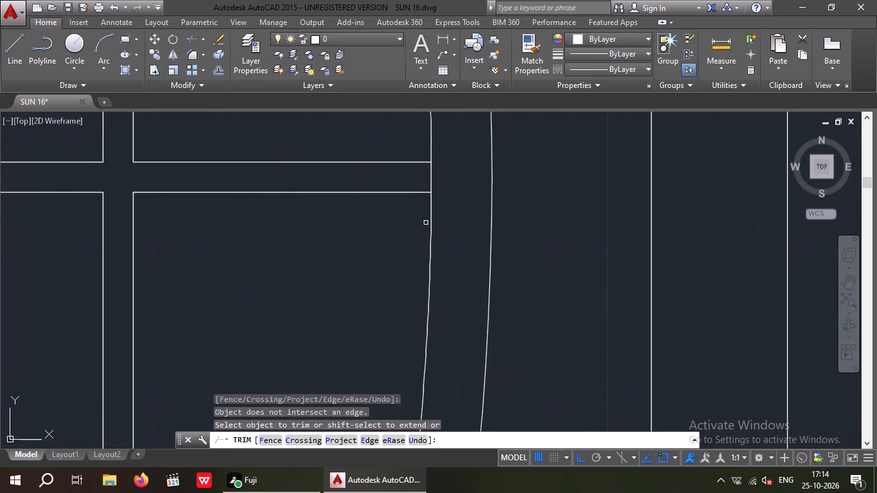
scroll(431, 180, up, 2)
click(430, 180)
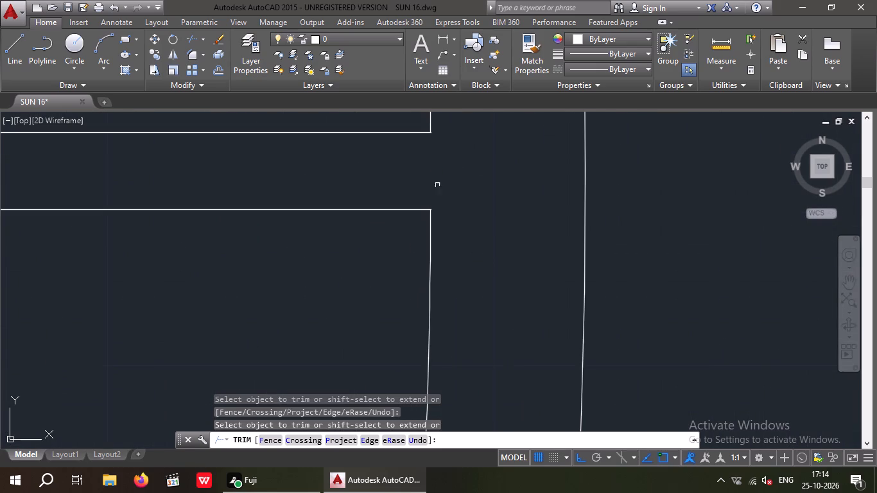
middle_drag(438, 193, 437, 223)
scroll(441, 239, up, 4)
scroll(372, 250, up, 8)
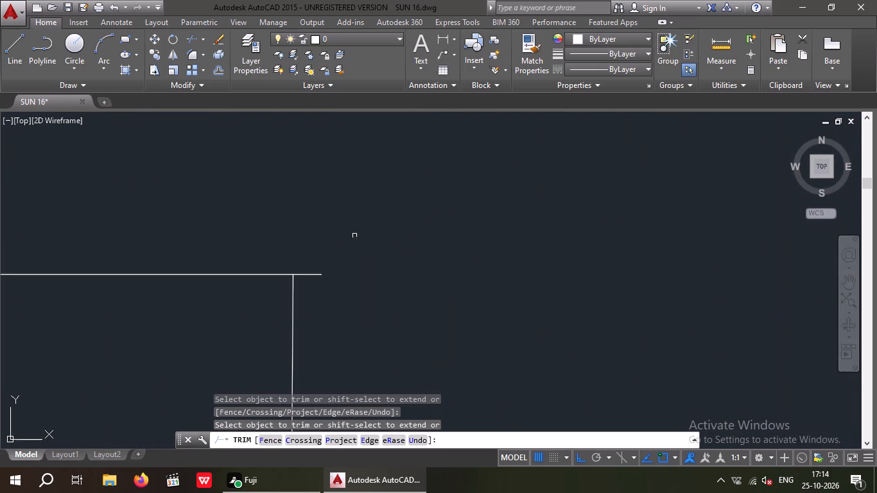
click(309, 275)
scroll(338, 266, down, 6)
scroll(386, 217, down, 2)
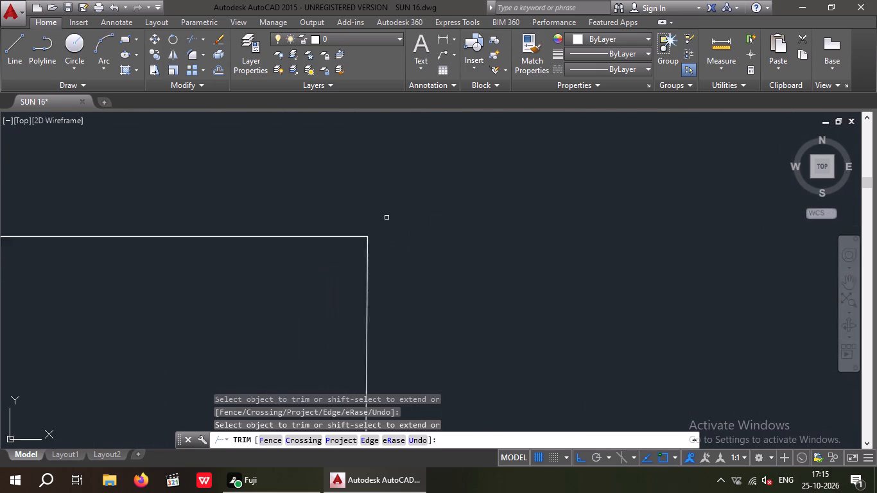
scroll(386, 220, down, 2)
middle_drag(386, 255, 385, 296)
scroll(411, 245, down, 1)
middle_drag(404, 279, 388, 402)
scroll(377, 266, up, 5)
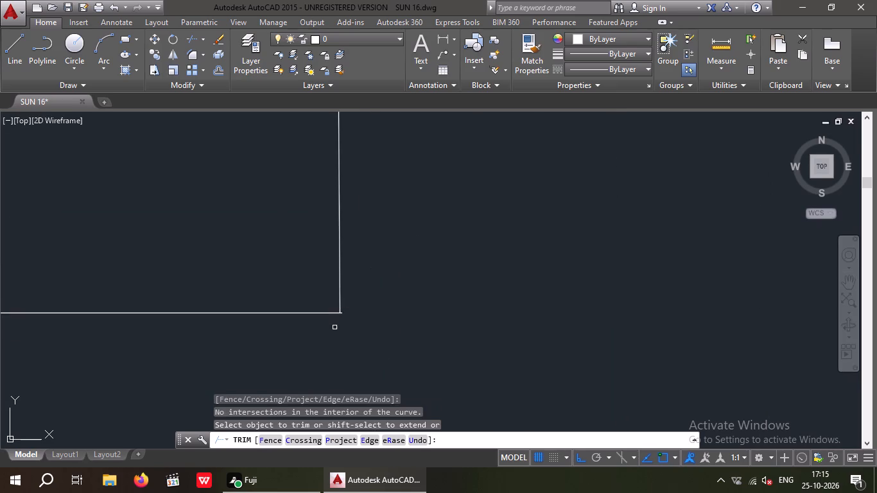
scroll(335, 327, up, 4)
click(363, 248)
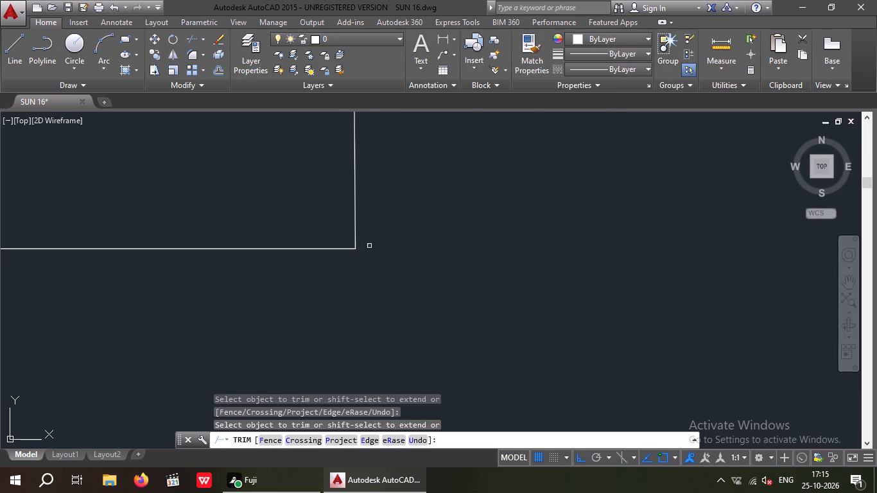
Trim the inner ellipse's arc between the horizontal mullion lines on its left side, plus both line ends projecting past the ellipse.
scroll(372, 245, down, 20)
scroll(372, 245, down, 1)
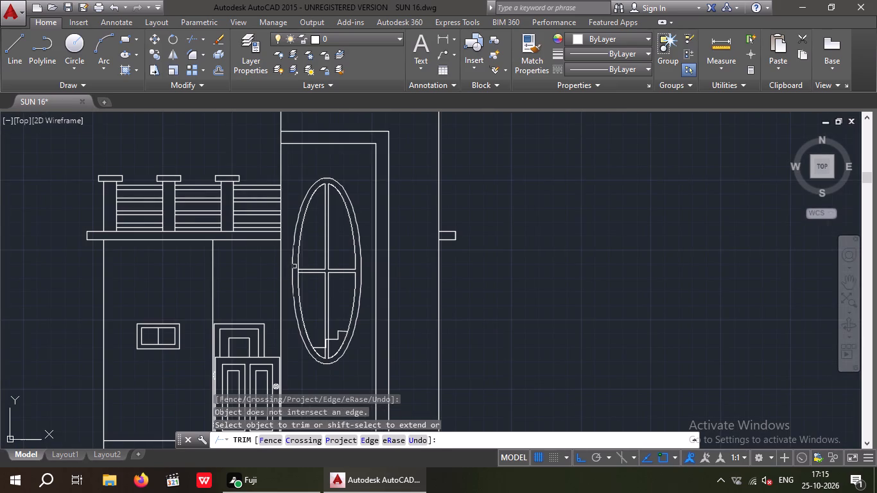
scroll(294, 266, up, 6)
scroll(326, 312, up, 3)
click(324, 312)
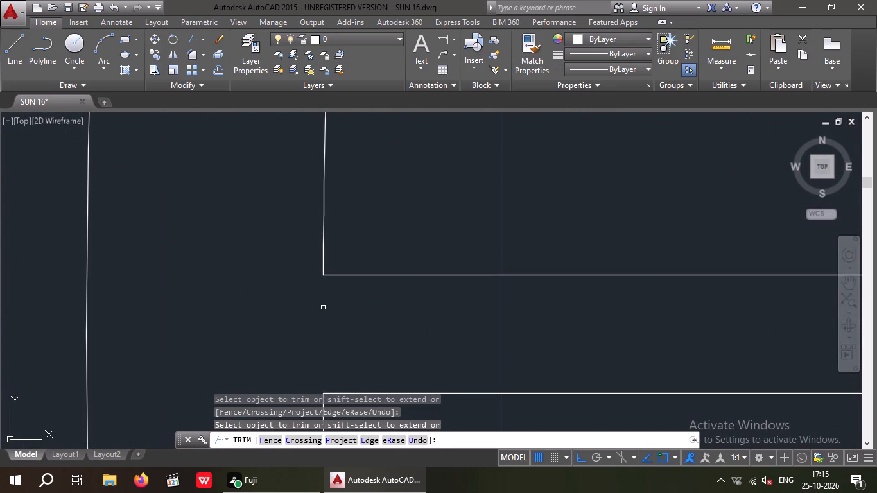
scroll(324, 274, up, 8)
scroll(424, 238, up, 4)
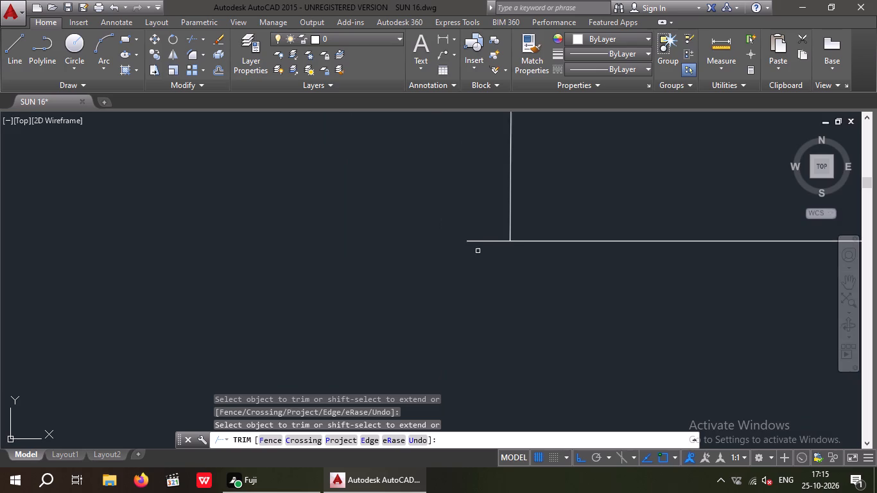
click(482, 241)
scroll(480, 234, down, 15)
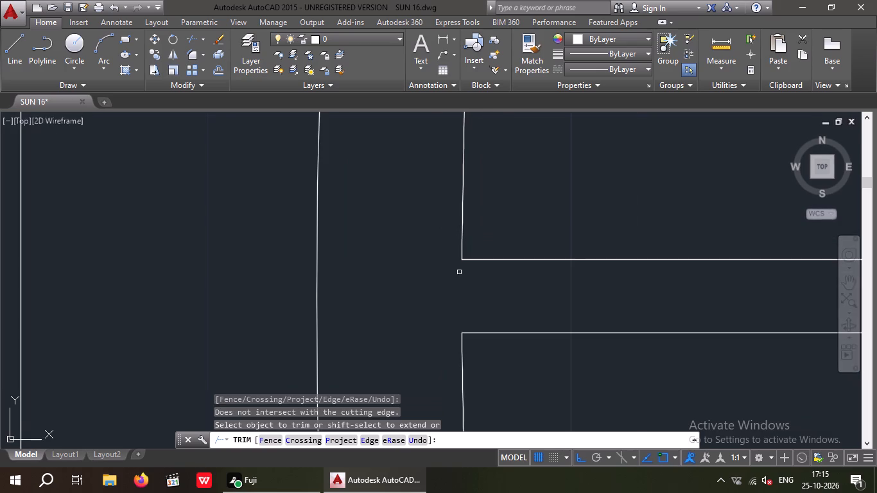
scroll(456, 333, up, 10)
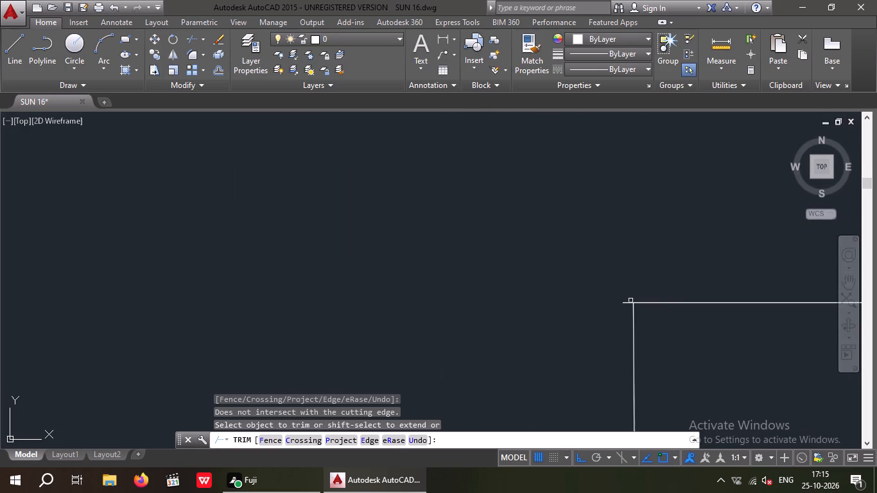
scroll(625, 302, up, 4)
click(640, 306)
scroll(548, 260, down, 13)
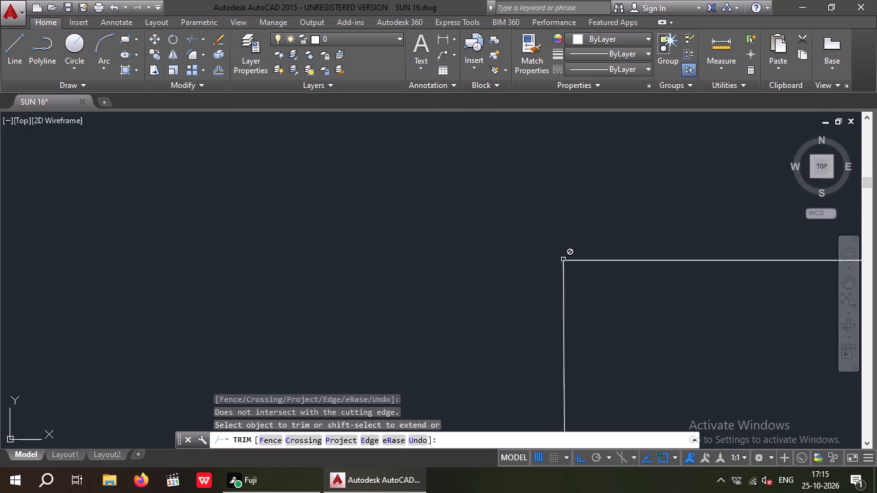
scroll(563, 254, down, 9)
key(Escape)
key(Escape)
Save the elevation drawing SUN 16.
middle_drag(580, 300, 440, 273)
scroll(458, 253, down, 2)
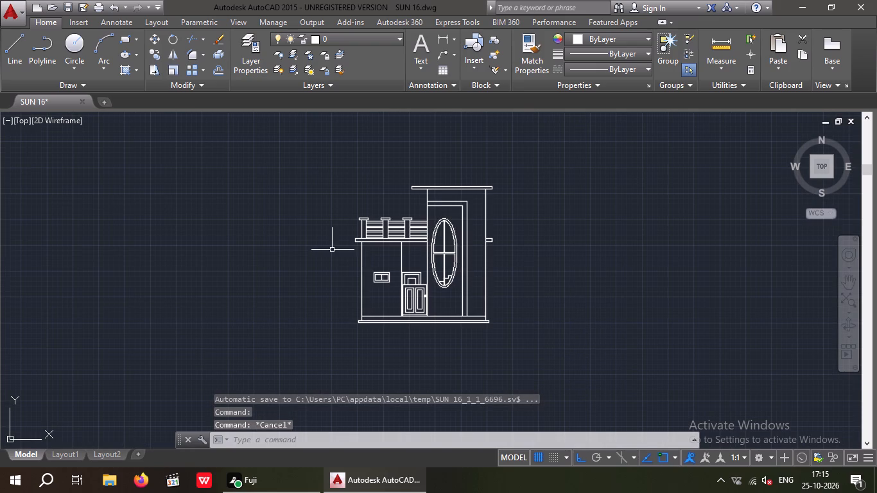
click(122, 69)
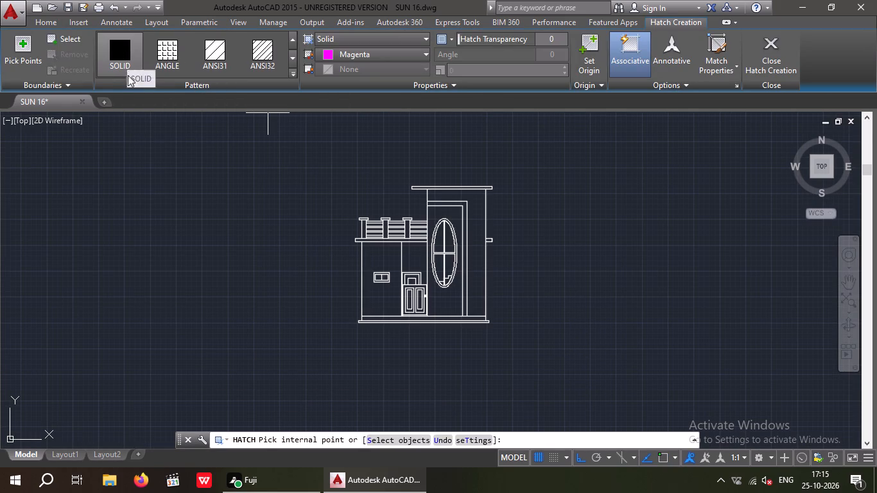
key(ctrl+s)
key(ctrl+s)
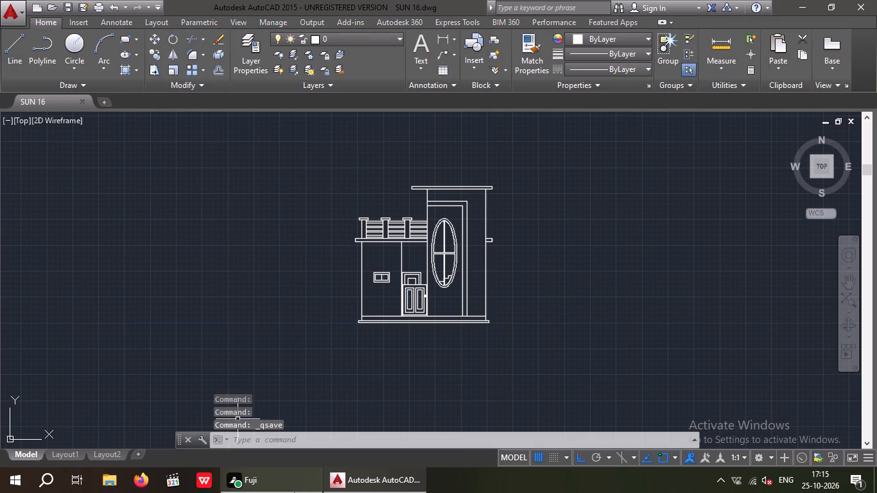
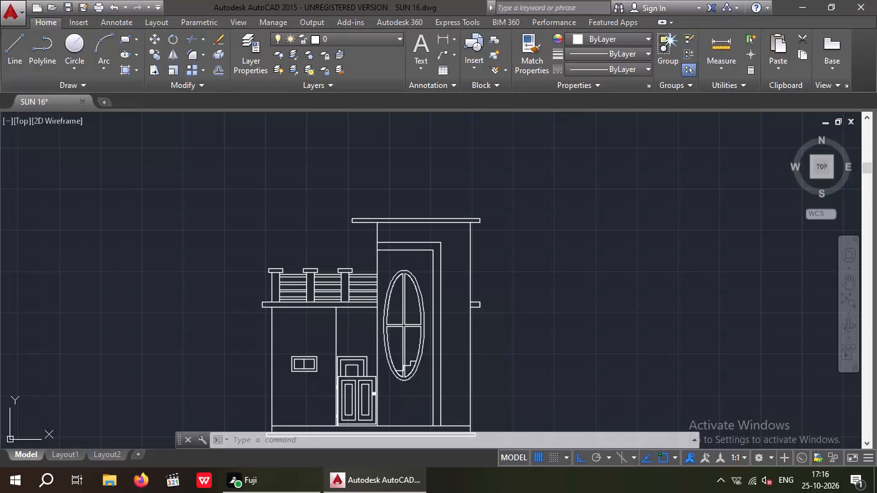
Move the whole front elevation horizontally to beneath the floor plan, aligning its left wall with the plan's left outer wall.
key(Escape)
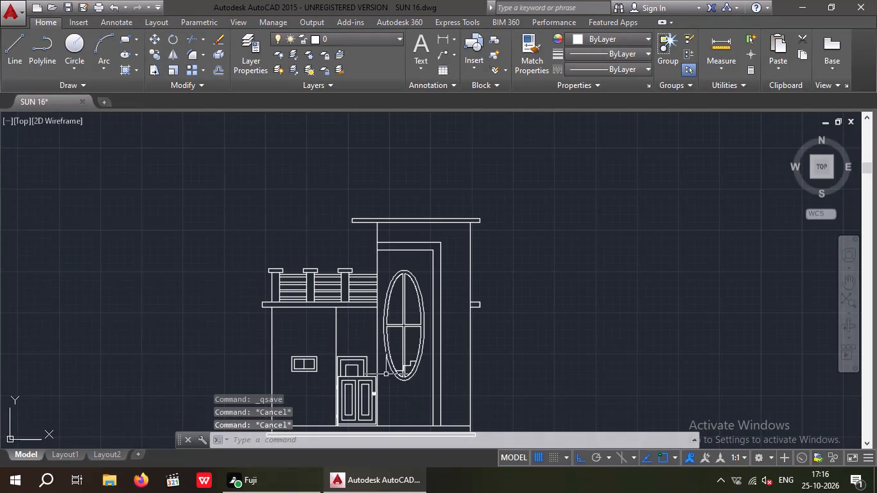
middle_drag(303, 330, 320, 288)
scroll(321, 288, down, 4)
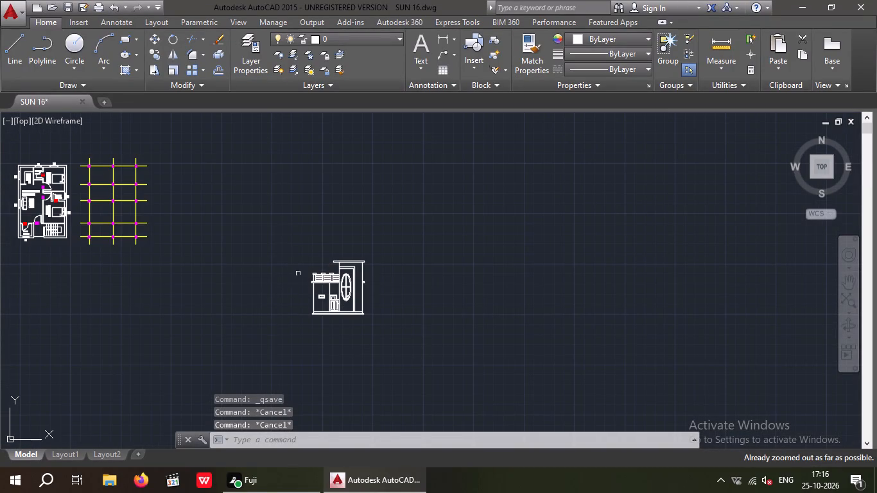
drag(279, 239, 284, 245)
click(386, 345)
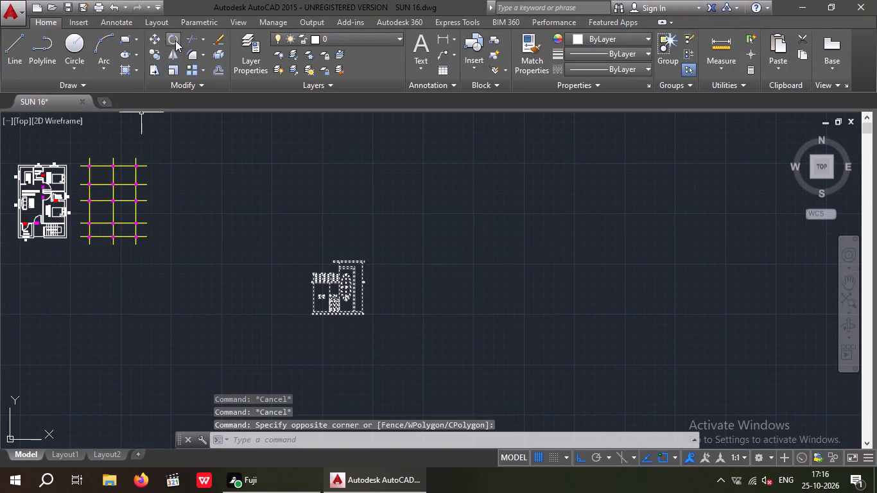
click(153, 42)
scroll(301, 289, up, 3)
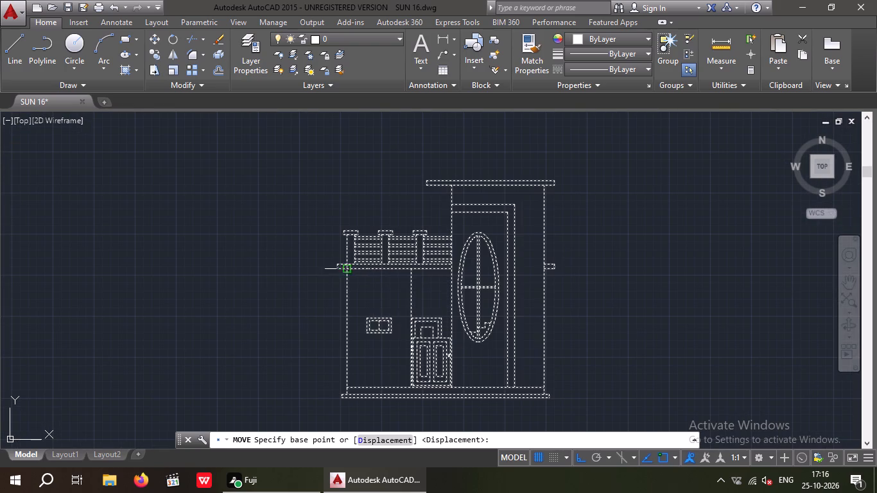
drag(349, 271, 336, 277)
middle_drag(280, 286, 516, 286)
scroll(496, 296, down, 2)
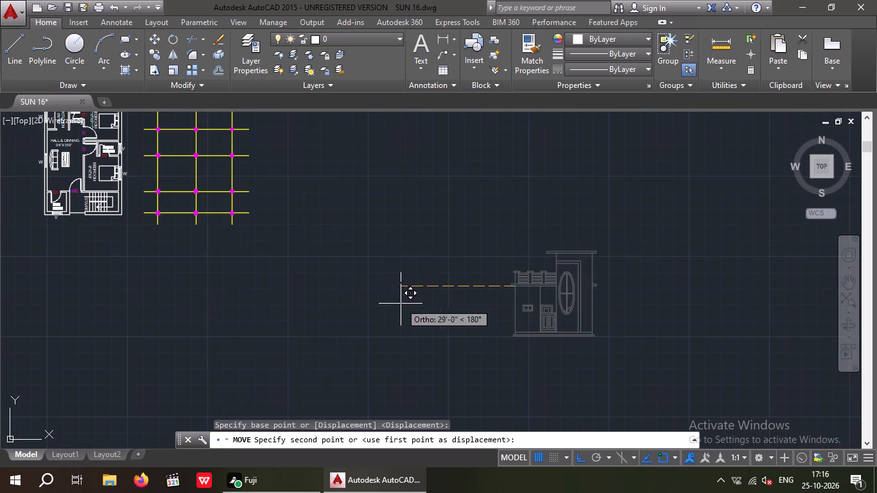
middle_drag(69, 284, 403, 320)
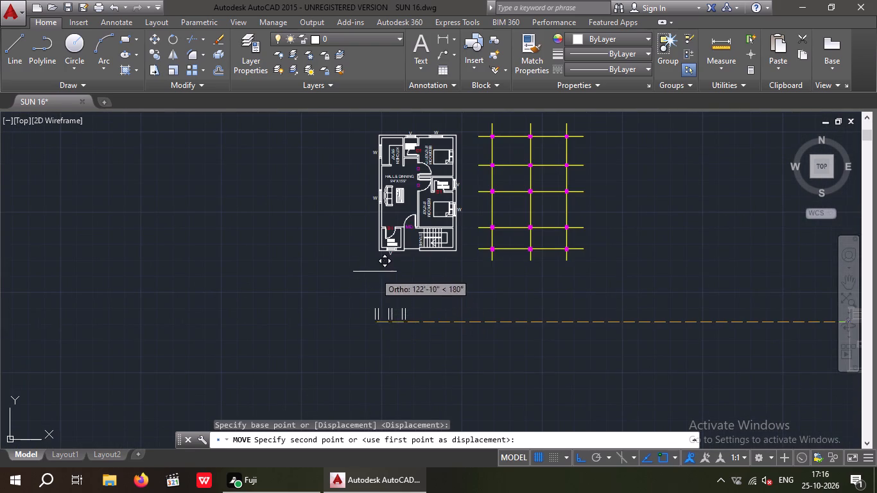
scroll(375, 257, up, 2)
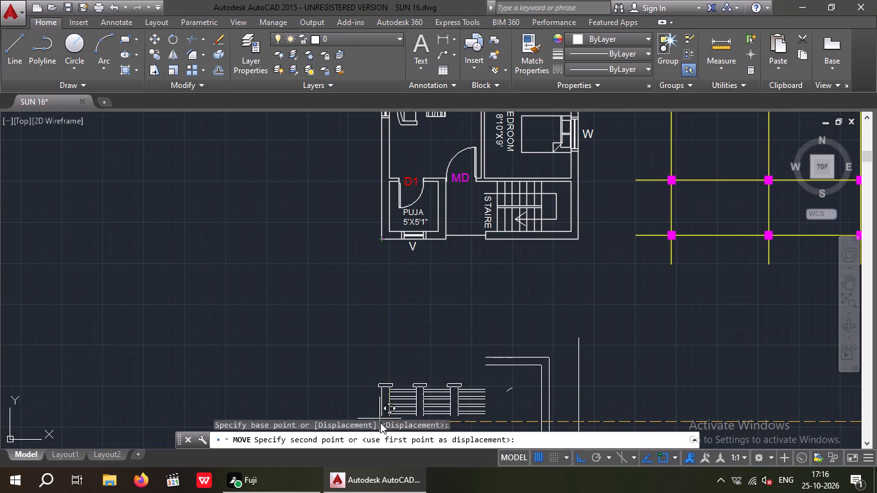
middle_drag(375, 402, 391, 327)
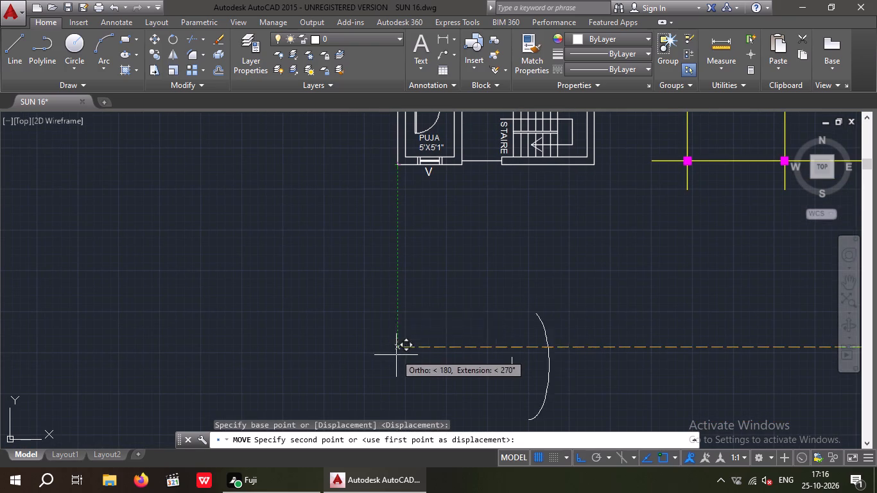
click(397, 349)
scroll(397, 311, down, 3)
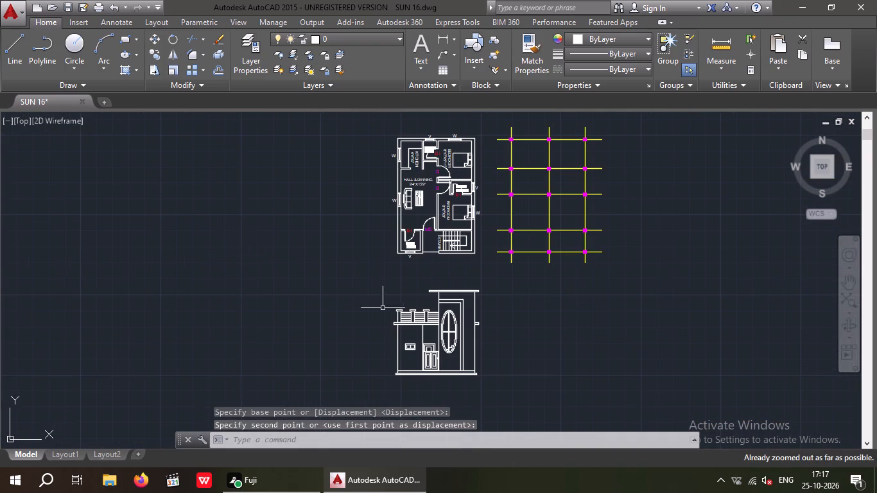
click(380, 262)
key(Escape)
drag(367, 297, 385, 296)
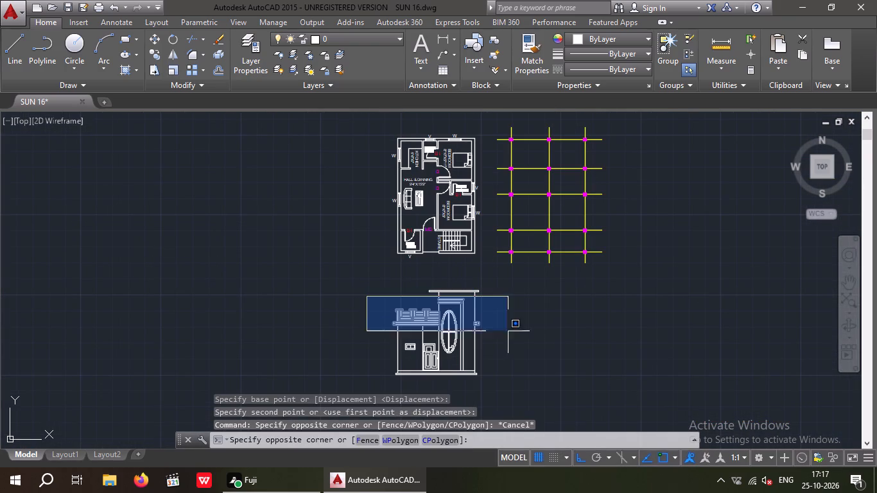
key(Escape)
Move the whole front elevation straight up, closer to the floor plan, keeping it aligned with the plan's walls.
drag(378, 273, 412, 281)
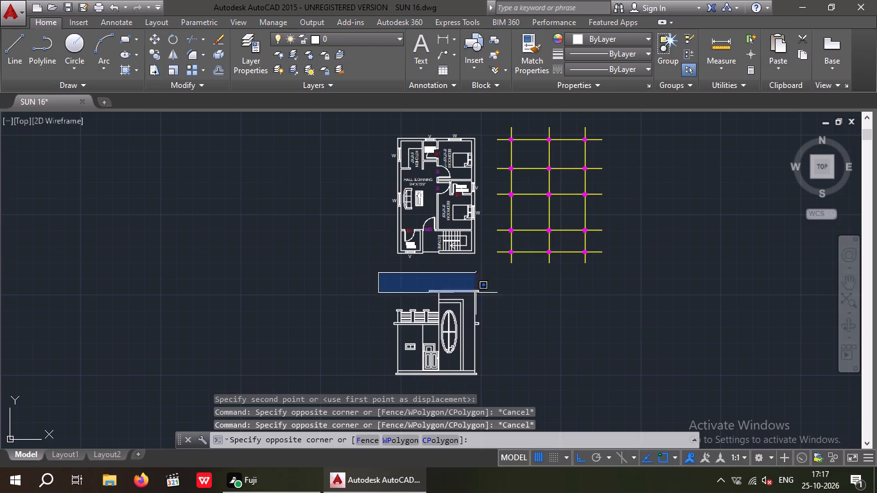
click(513, 386)
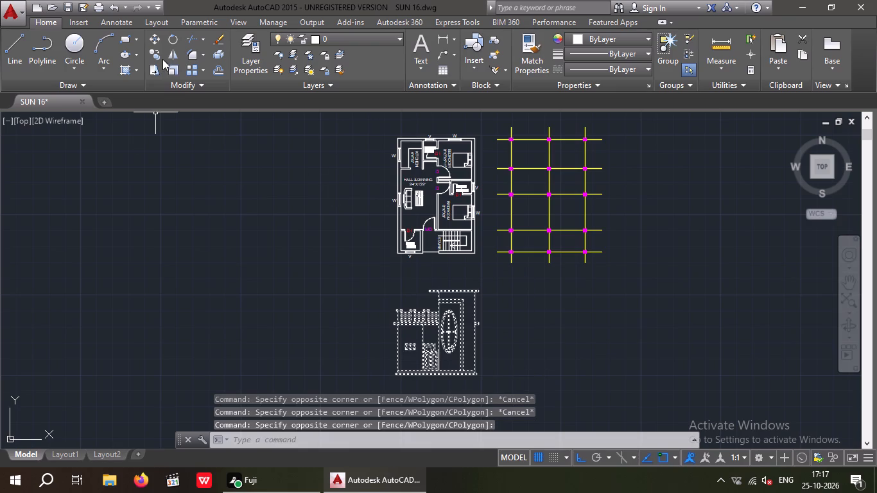
click(156, 37)
scroll(462, 274, up, 3)
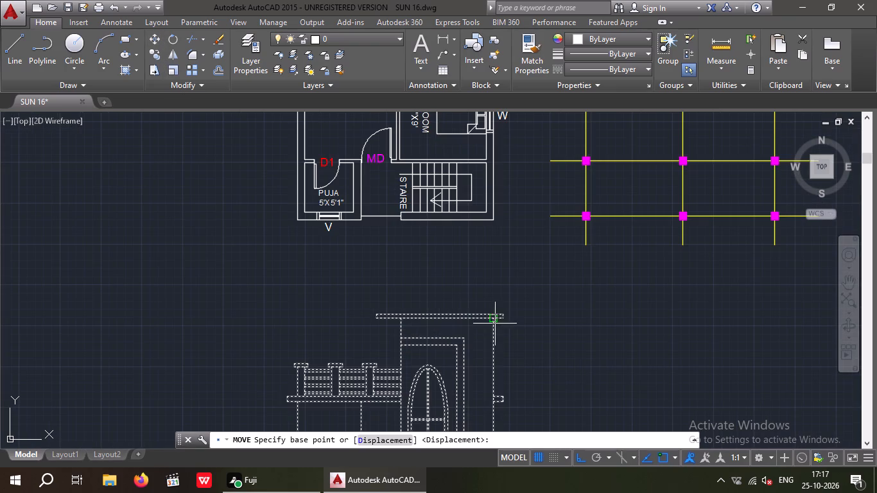
click(494, 323)
click(492, 286)
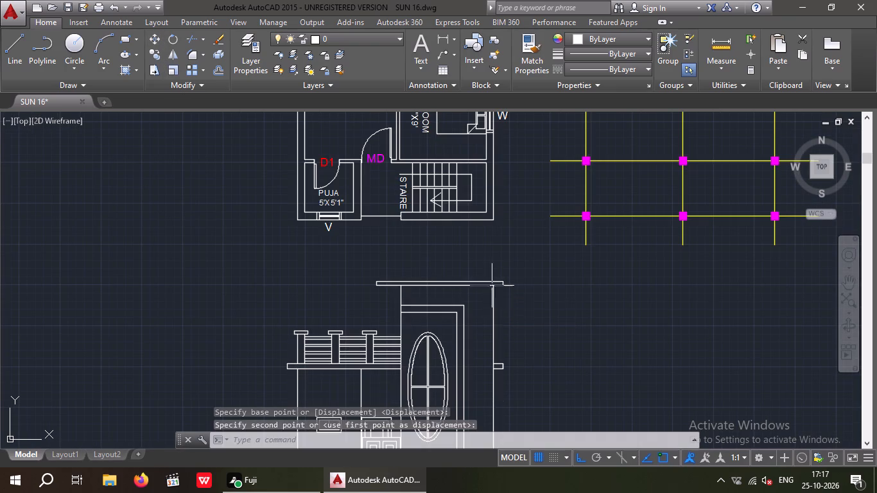
key(Escape)
Fill the thin bottom strip of the elevation's base with a solid hatch in grey 147,149,152.
scroll(513, 288, down, 2)
middle_drag(540, 336, 516, 268)
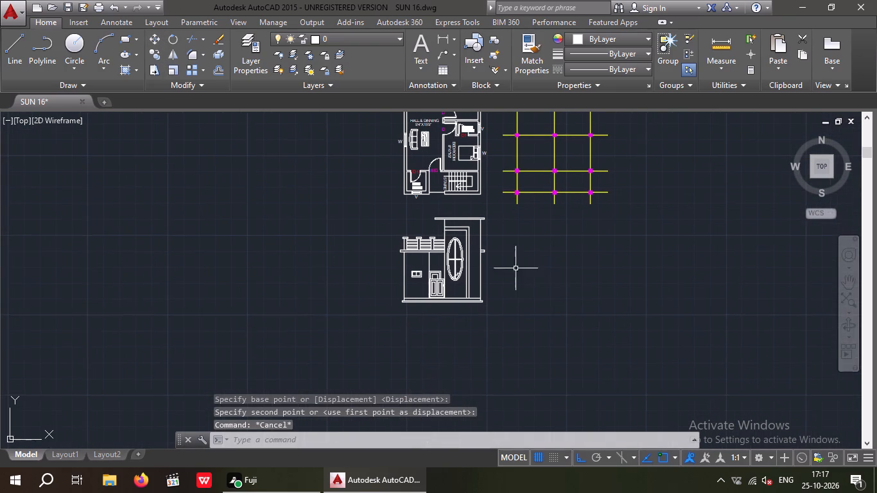
middle_drag(491, 288, 489, 316)
scroll(442, 300, up, 3)
middle_drag(440, 313, 386, 298)
scroll(379, 279, down, 1)
click(123, 69)
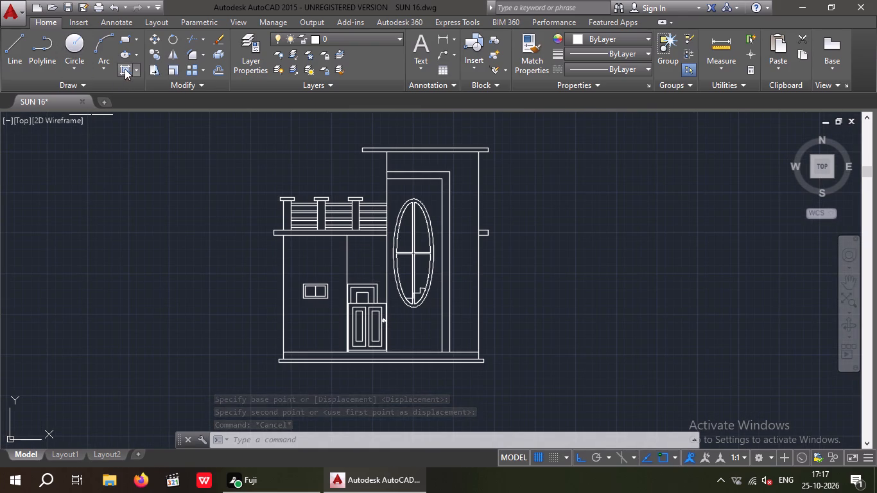
click(345, 56)
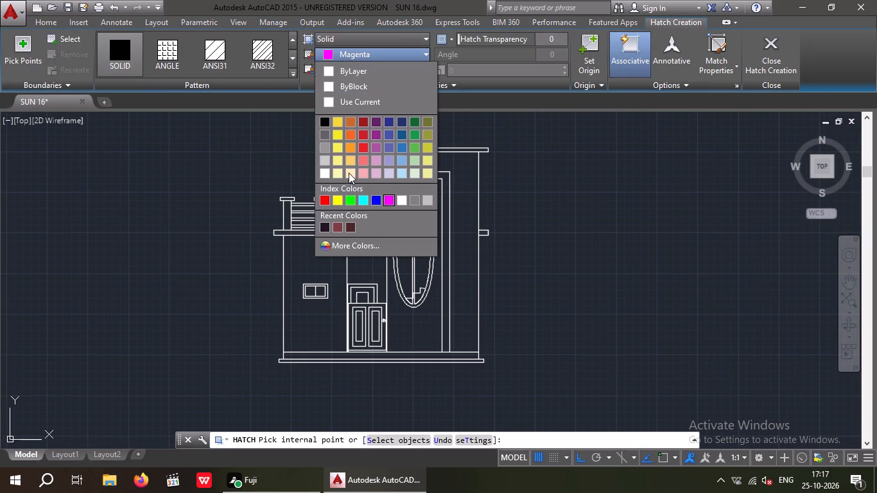
click(326, 147)
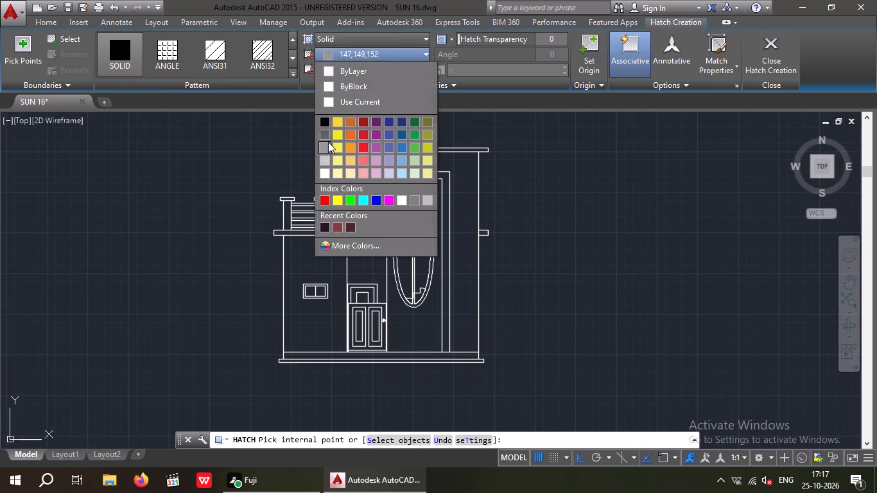
scroll(295, 389, up, 2)
click(275, 322)
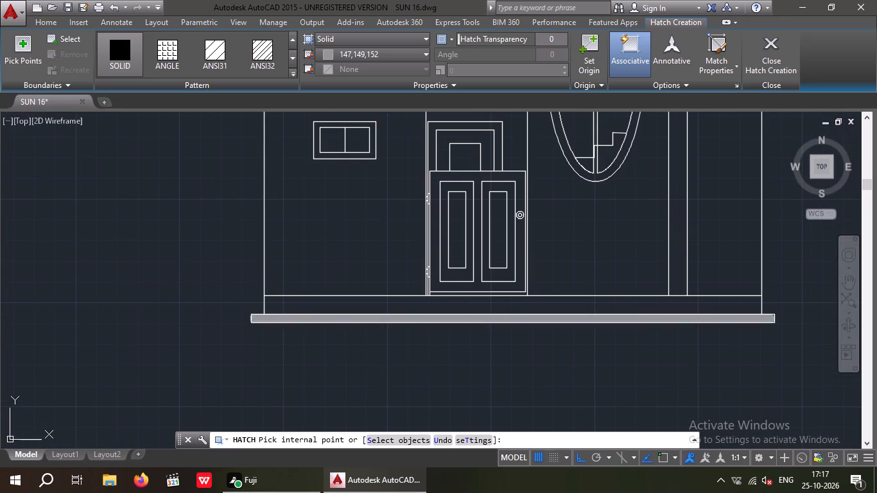
key(Escape)
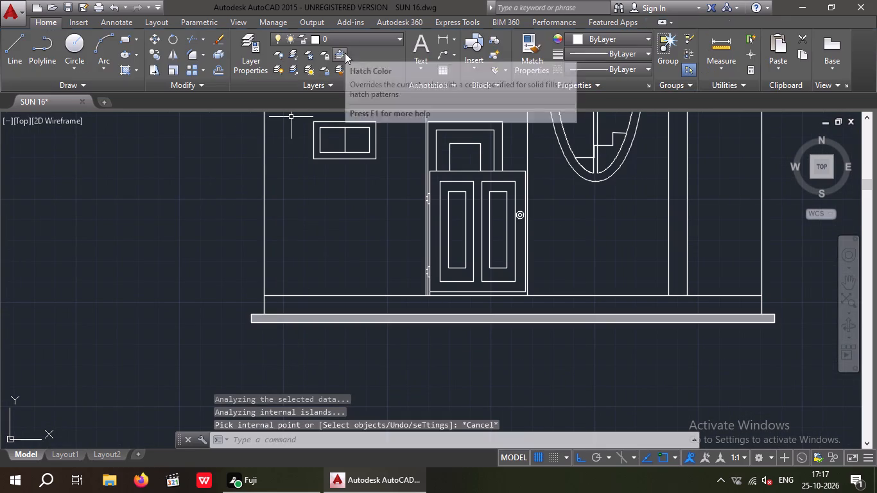
Fill the plinth band above the bottom strip with a solid hatch in dark grey 99,100,102.
click(122, 67)
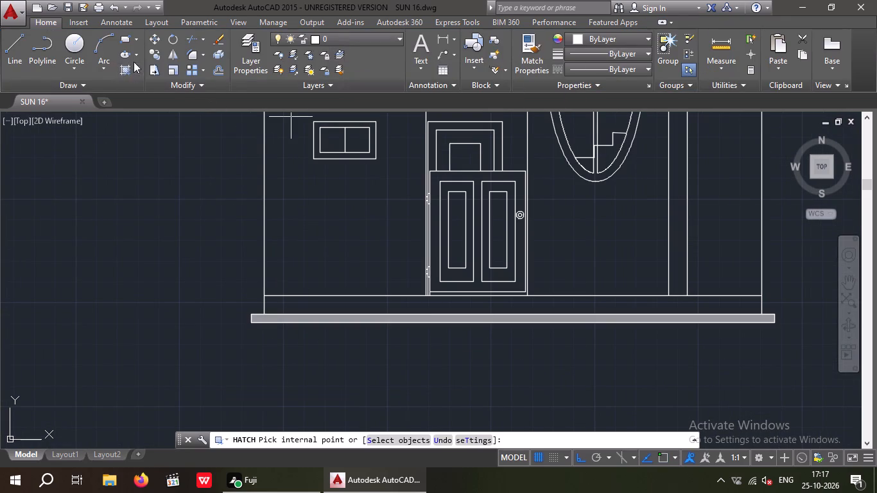
click(340, 52)
click(322, 134)
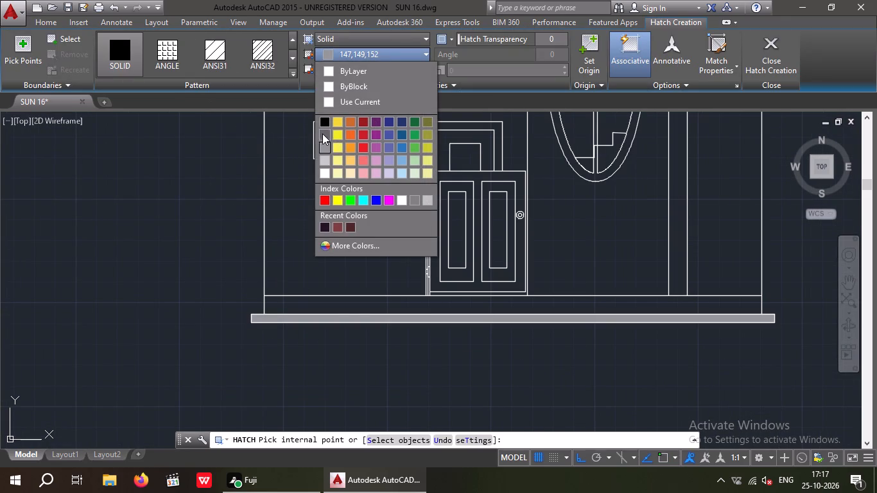
click(324, 308)
key(Escape)
Fill the main door's outer frame area around its two panels with a solid hatch in black 0,0,0.
scroll(375, 331, down, 2)
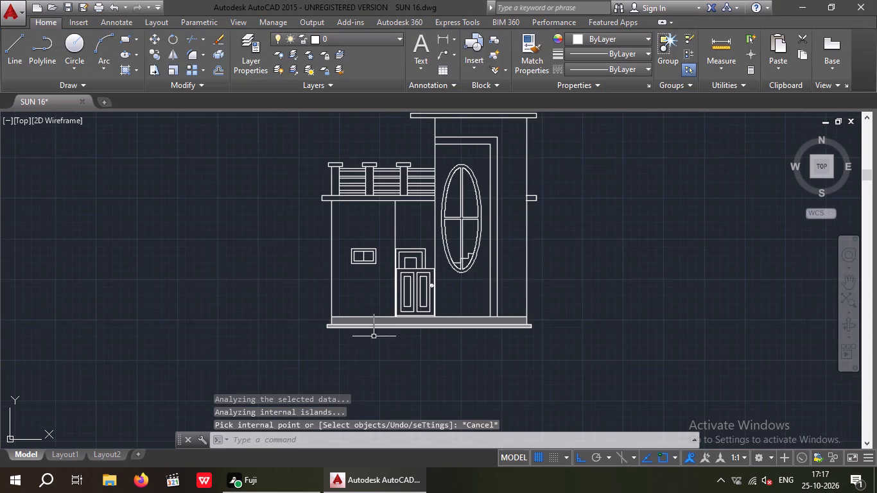
middle_drag(383, 349, 268, 340)
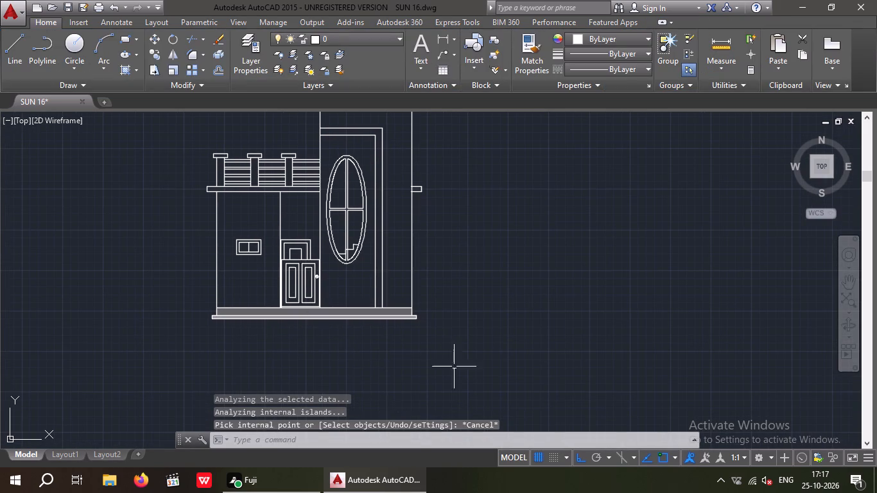
key(Escape)
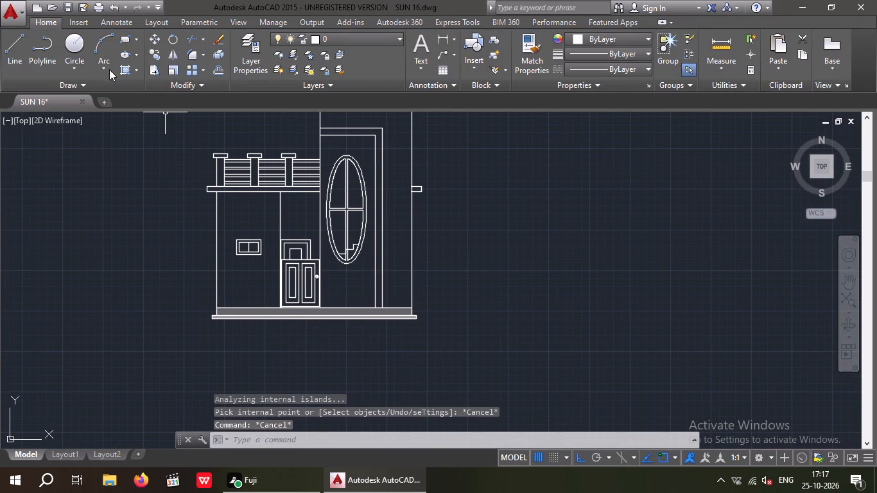
click(127, 69)
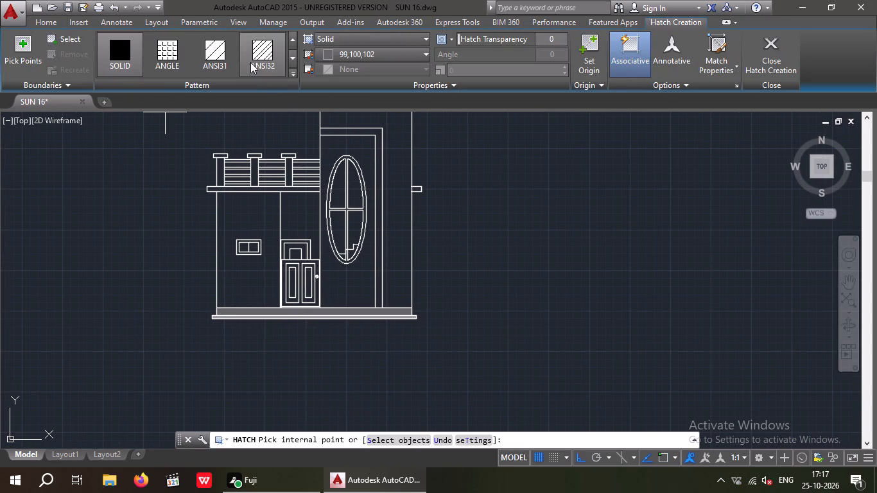
click(356, 53)
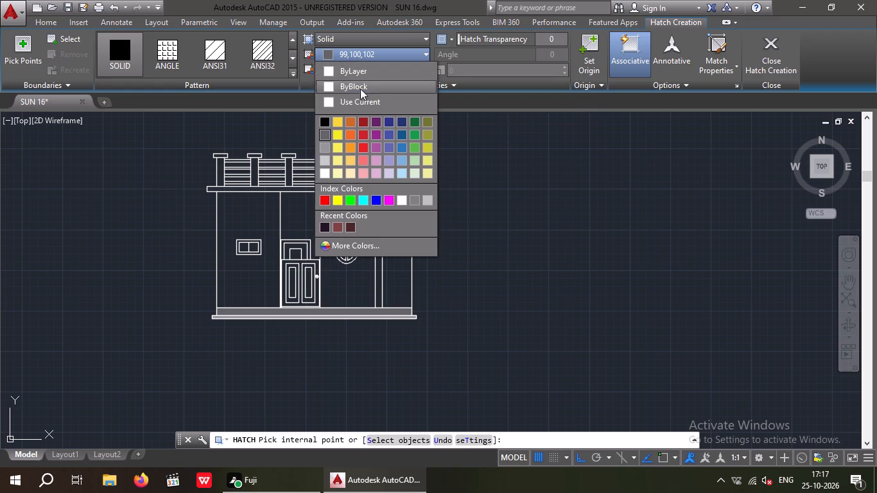
click(327, 119)
scroll(293, 283, up, 3)
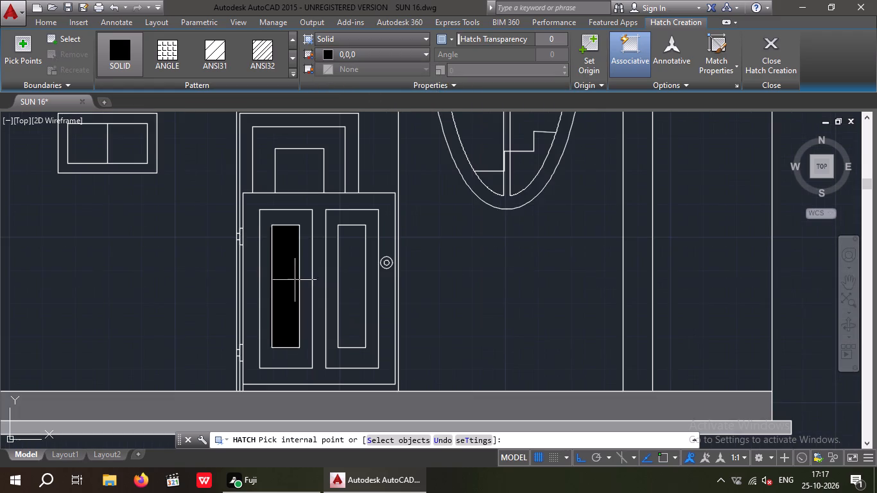
scroll(279, 216, up, 2)
click(253, 179)
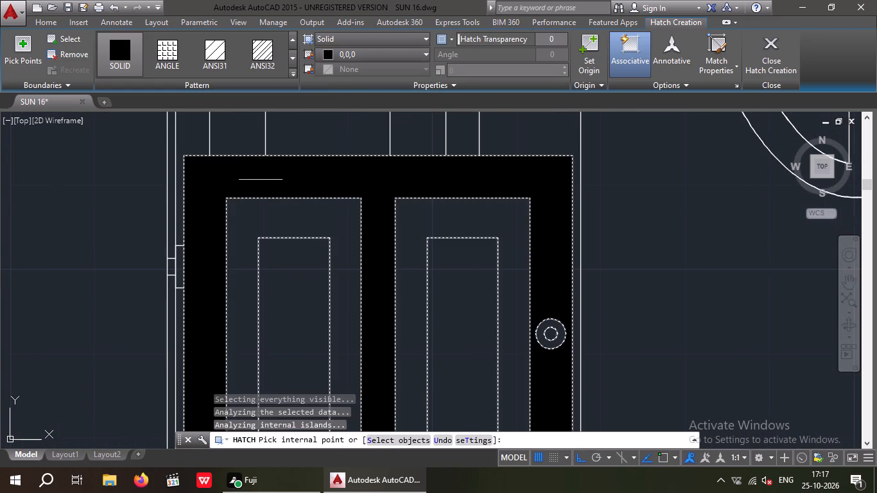
scroll(266, 178, down, 3)
click(288, 280)
scroll(287, 266, down, 2)
key(Escape)
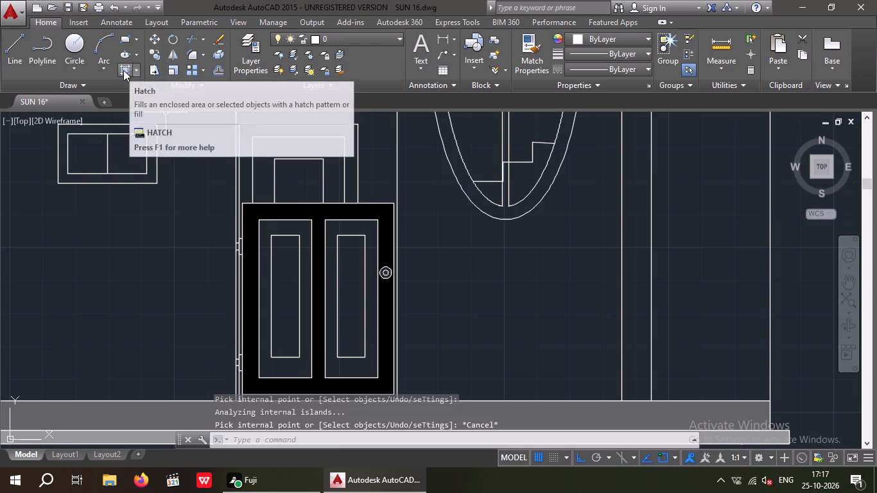
Fill both parts of the door's upper and lower hinges with a solid black 0,0,0 hatch.
click(123, 70)
scroll(247, 252, up, 2)
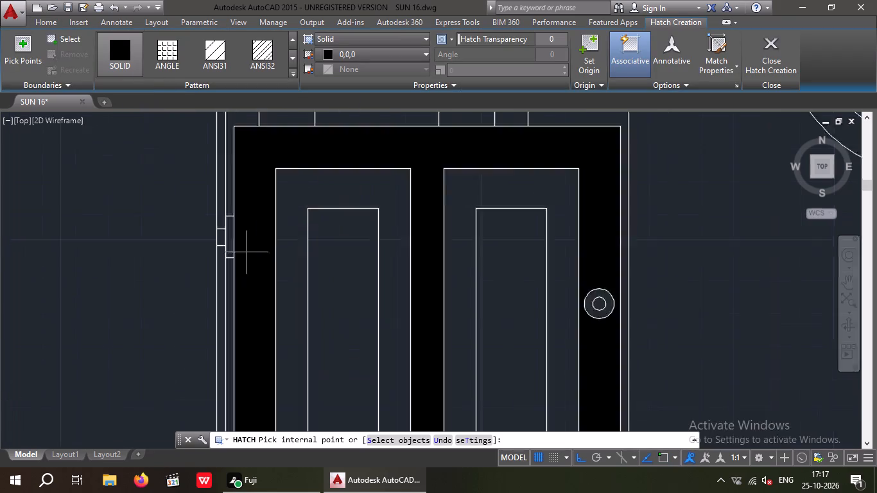
scroll(247, 252, up, 2)
click(200, 219)
click(184, 218)
scroll(184, 185, down, 5)
scroll(184, 252, up, 5)
click(219, 321)
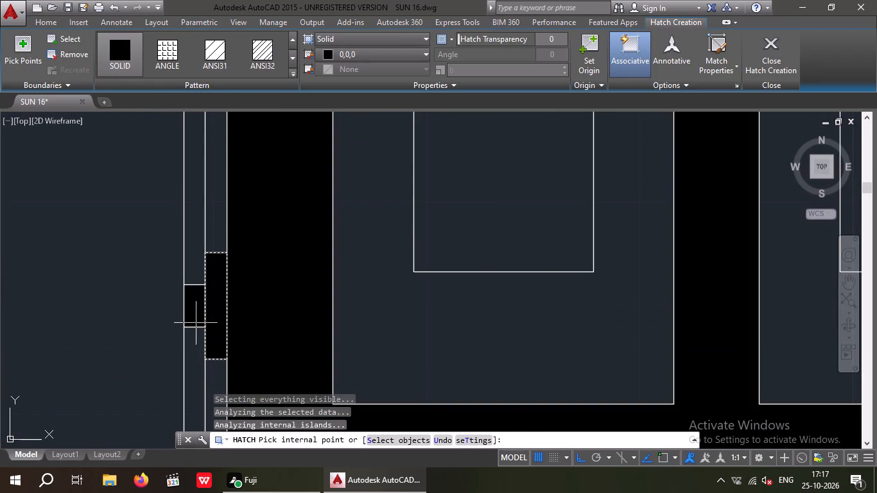
click(193, 315)
Fill the inner rectangles of the door's two panels with a solid black 0,0,0 hatch.
scroll(182, 268, down, 5)
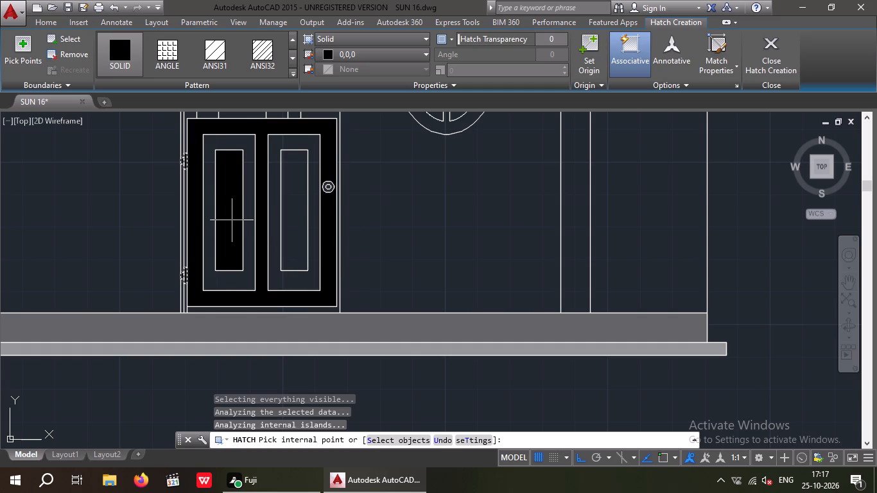
click(232, 220)
click(294, 232)
key(Escape)
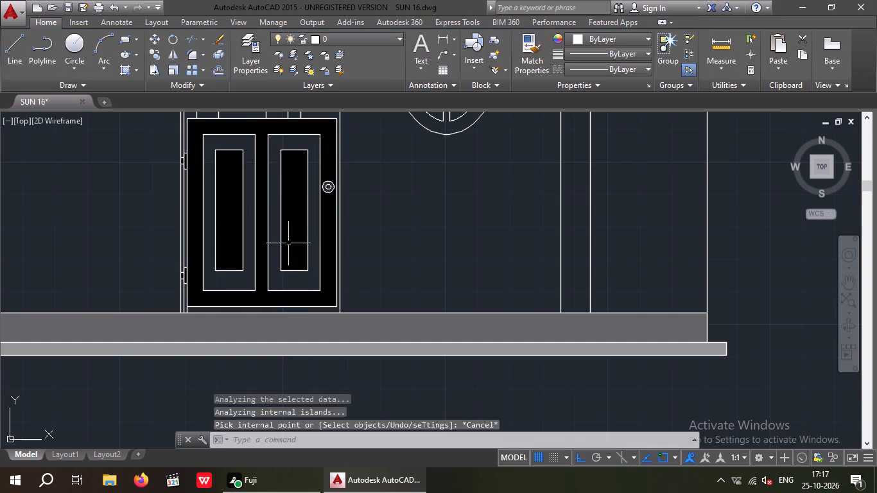
key(Escape)
key(Escape)
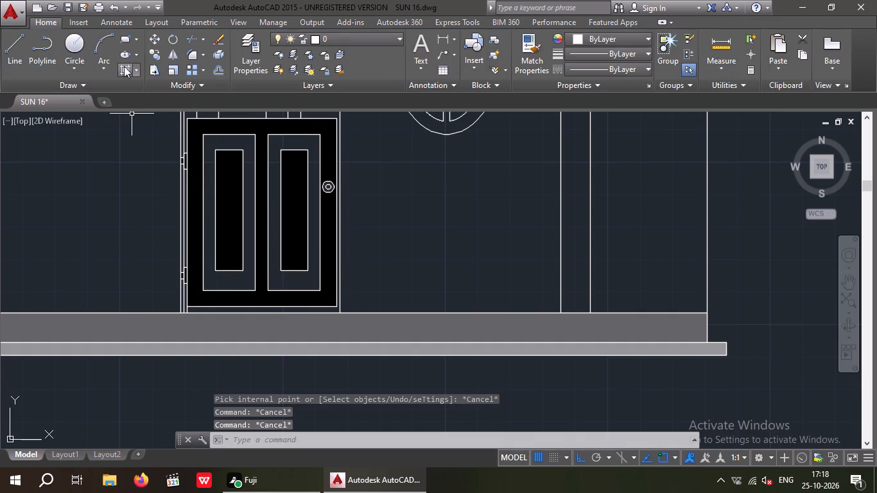
Fill the door's two panel surrounds and the doorknob's outer ring with a solid hatch in light grey 147,149,152.
click(124, 66)
click(322, 58)
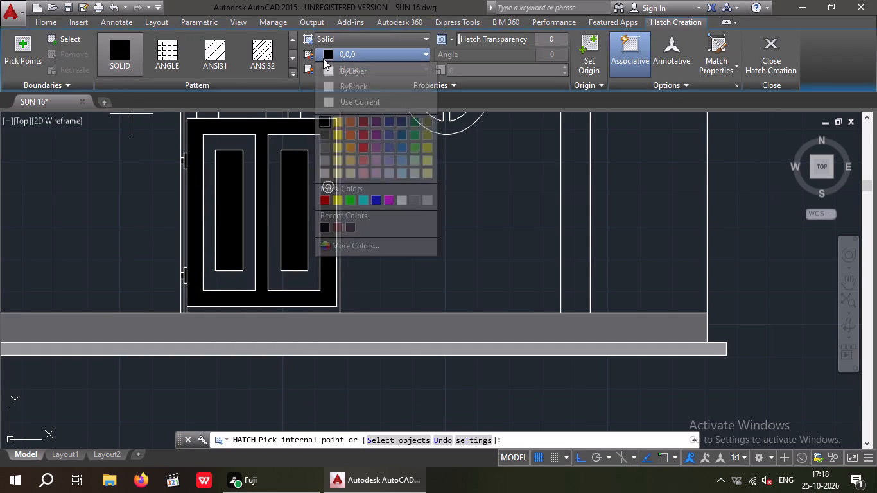
click(326, 146)
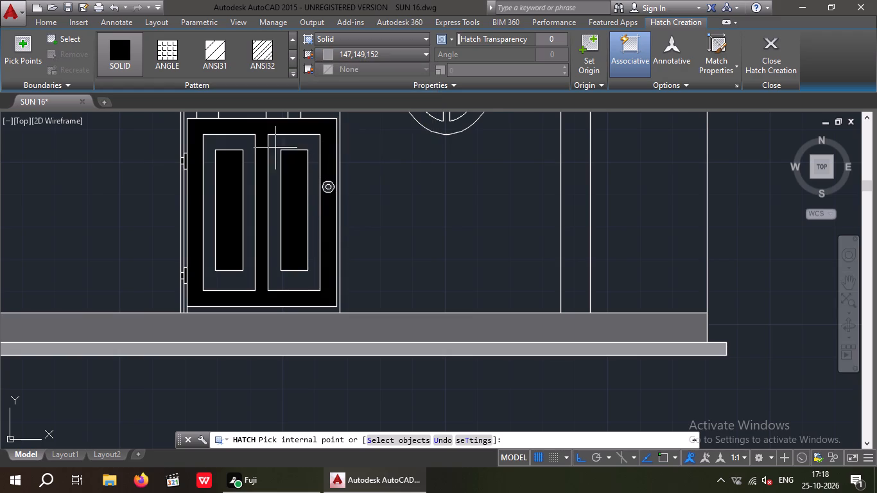
click(275, 146)
click(216, 141)
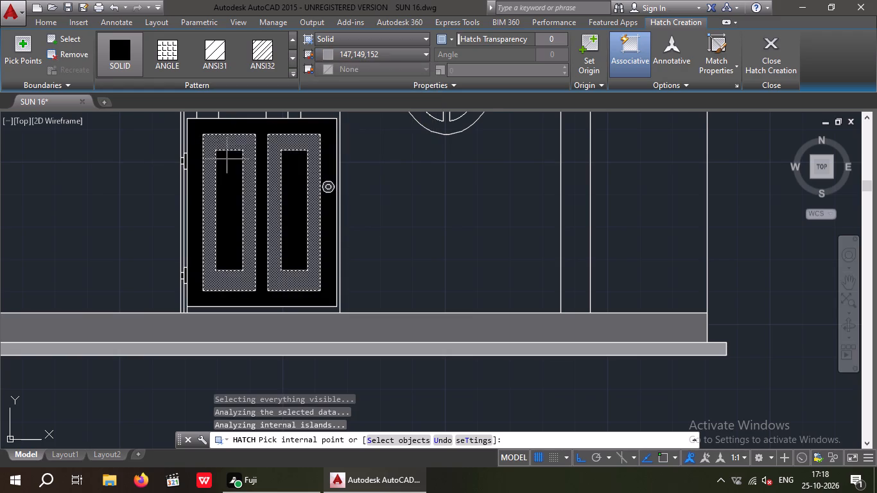
scroll(335, 178, up, 4)
click(275, 211)
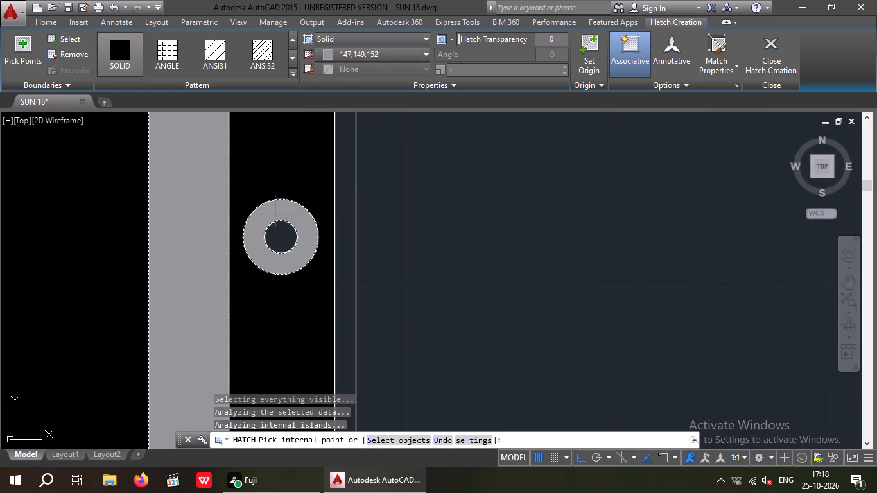
key(Escape)
Fill the doorknob's inner circle with a solid hatch in dark grey 99,100,102.
click(125, 71)
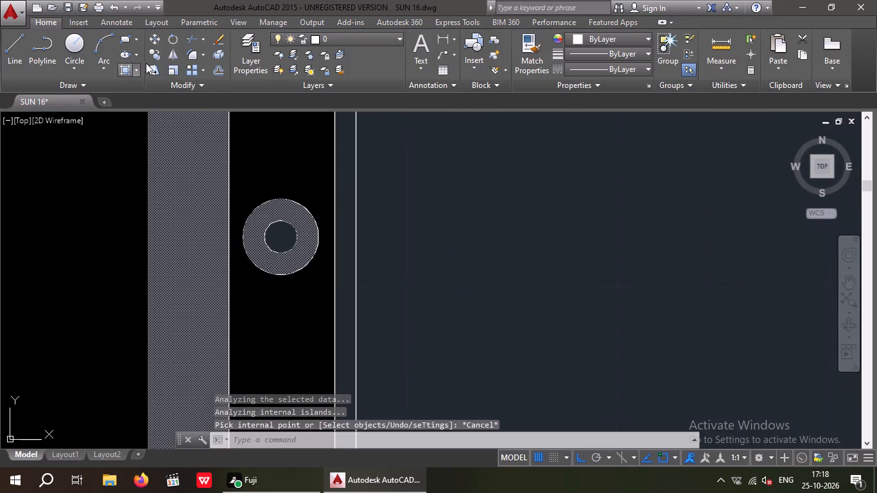
click(370, 56)
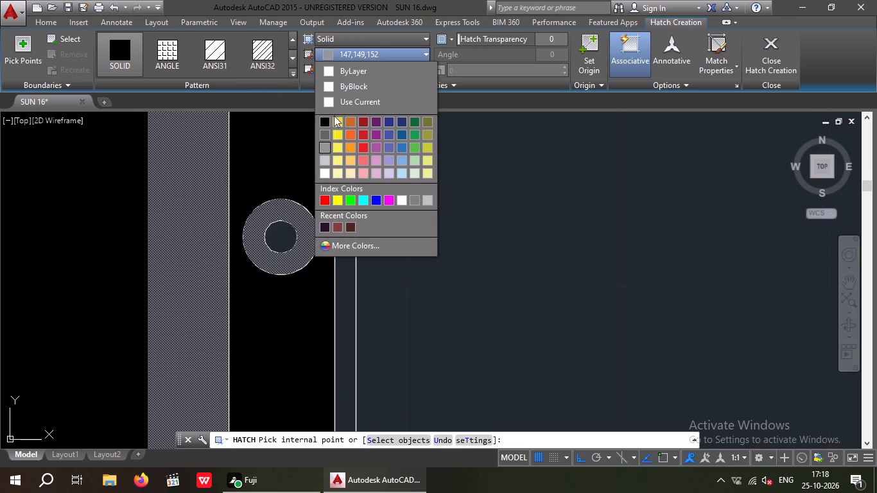
click(324, 132)
click(281, 241)
key(Escape)
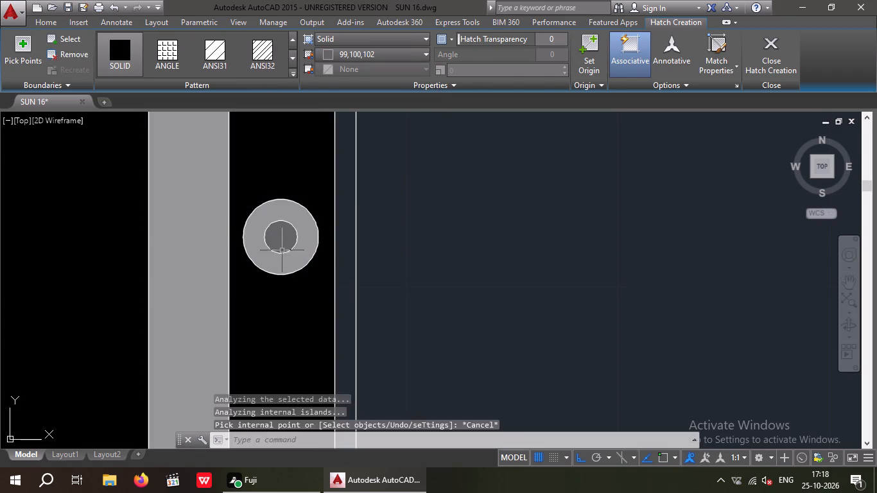
Fill the outer frame and the innermost rectangle of the stepped shape above the door with a solid hatch in colour 17.
scroll(374, 236, down, 4)
middle_drag(443, 272, 427, 296)
key(Escape)
key(Escape)
scroll(429, 271, down, 2)
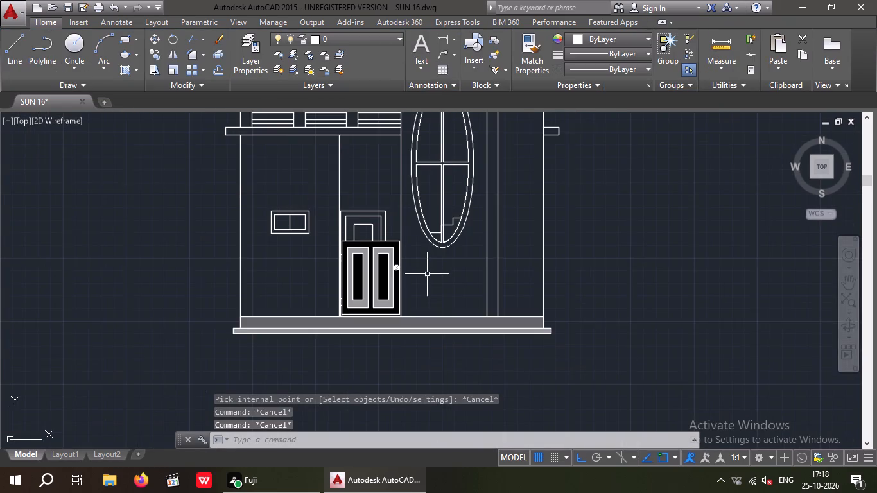
middle_drag(427, 275, 415, 301)
middle_drag(422, 310, 414, 298)
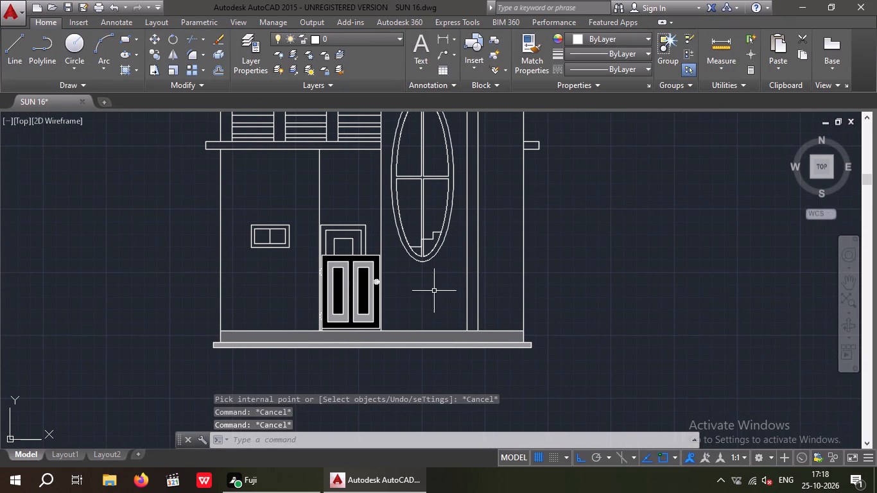
middle_drag(418, 305, 398, 334)
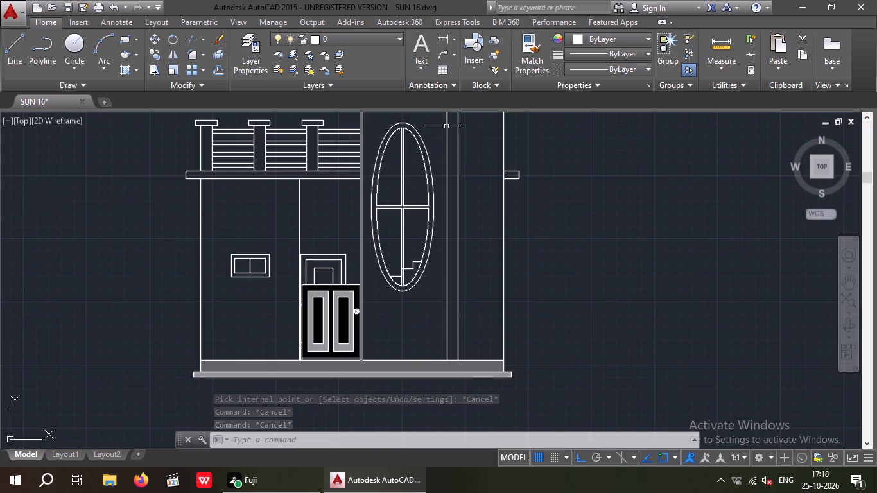
click(125, 70)
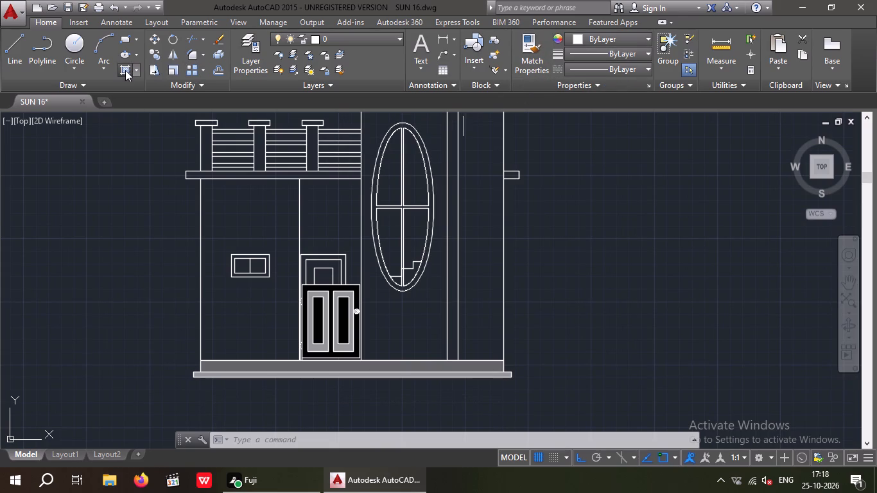
click(395, 58)
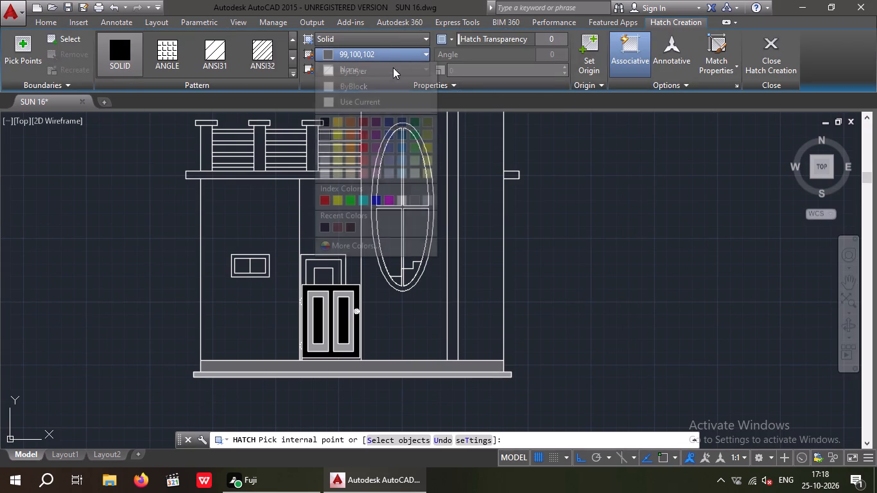
click(324, 229)
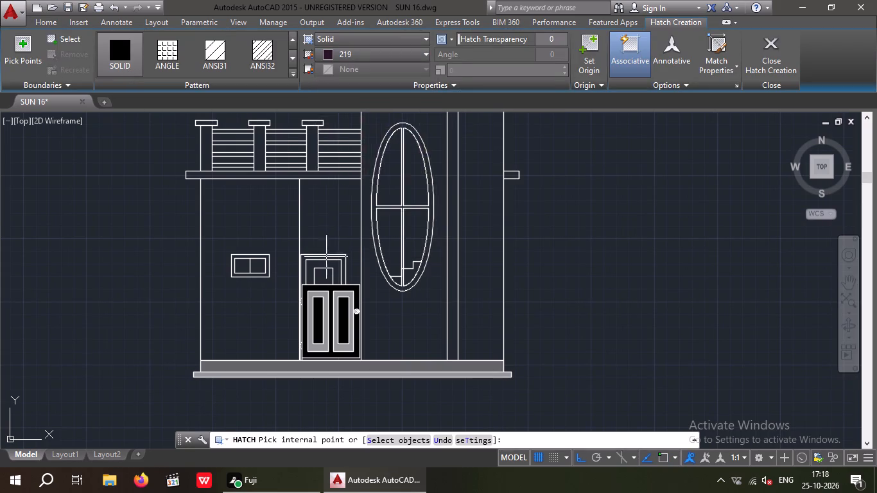
scroll(324, 257, up, 3)
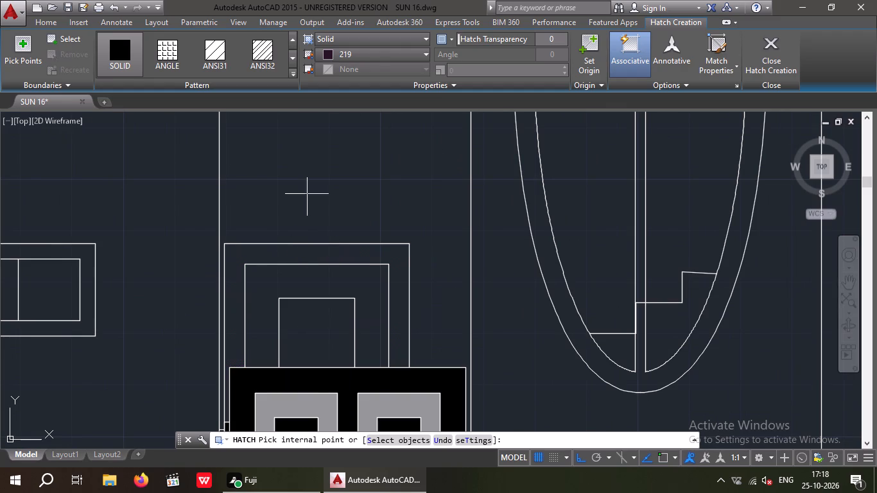
click(375, 55)
click(352, 229)
click(307, 252)
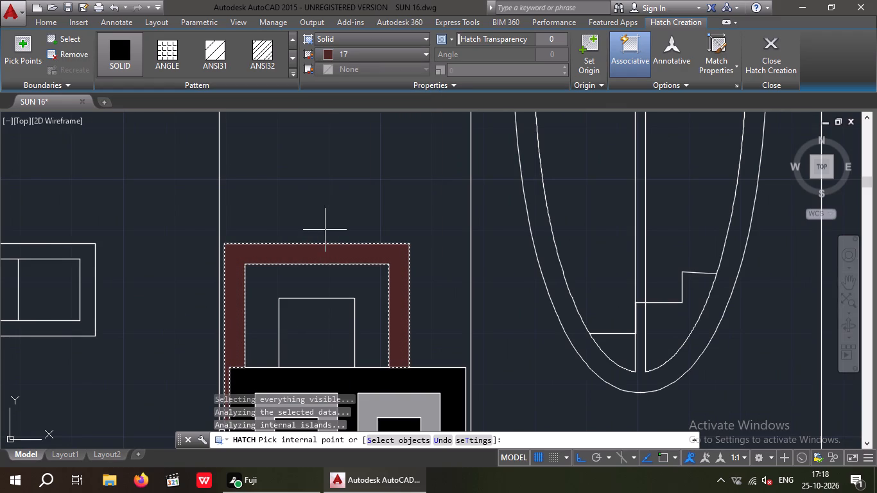
click(323, 325)
key(Escape)
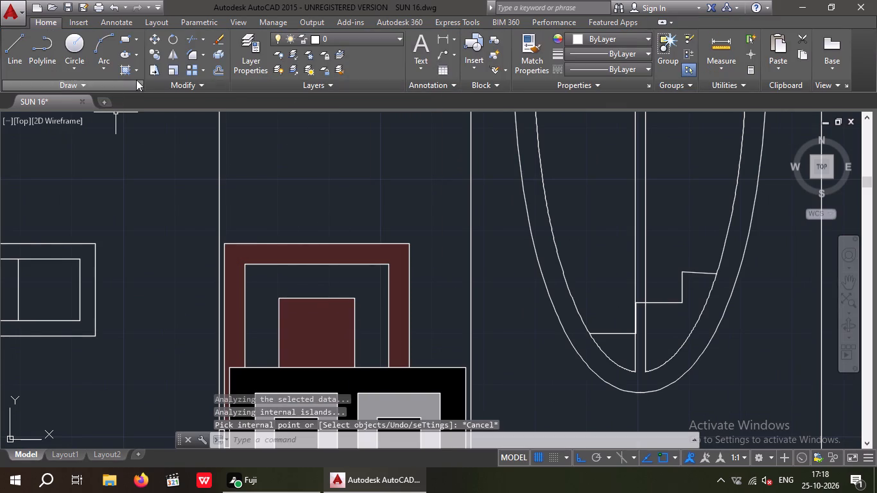
Fill the middle band of the stepped shape above the door with a solid hatch in colour 15.
click(125, 72)
click(373, 52)
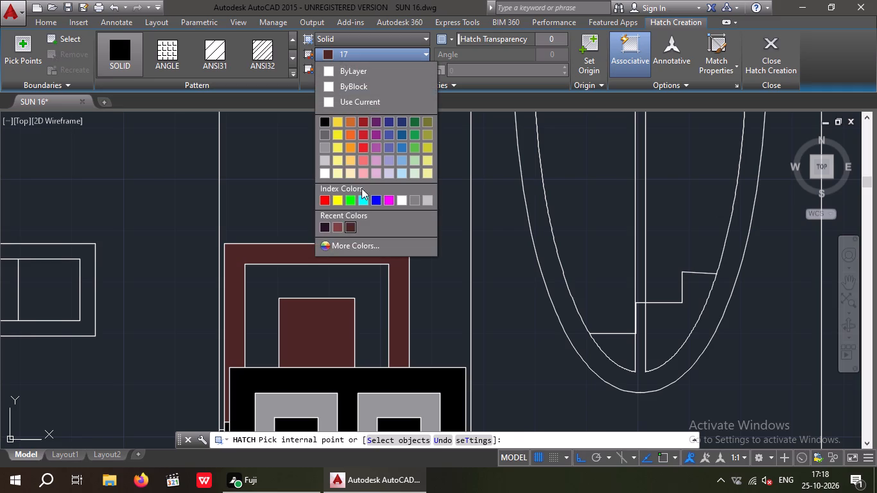
click(336, 227)
click(308, 285)
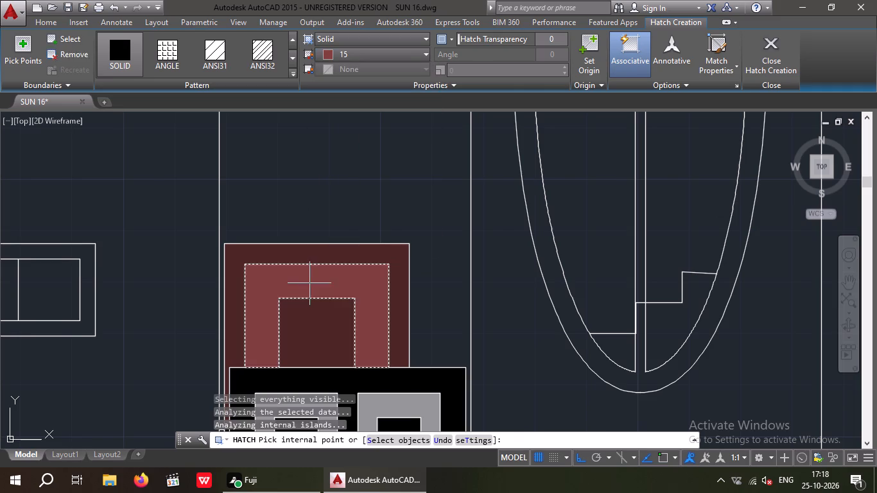
key(Escape)
Fill the narrow strip beside the door, between the hinges and below the lower hinge, with a solid hatch in colour 17.
scroll(337, 204, down, 3)
scroll(317, 291, up, 4)
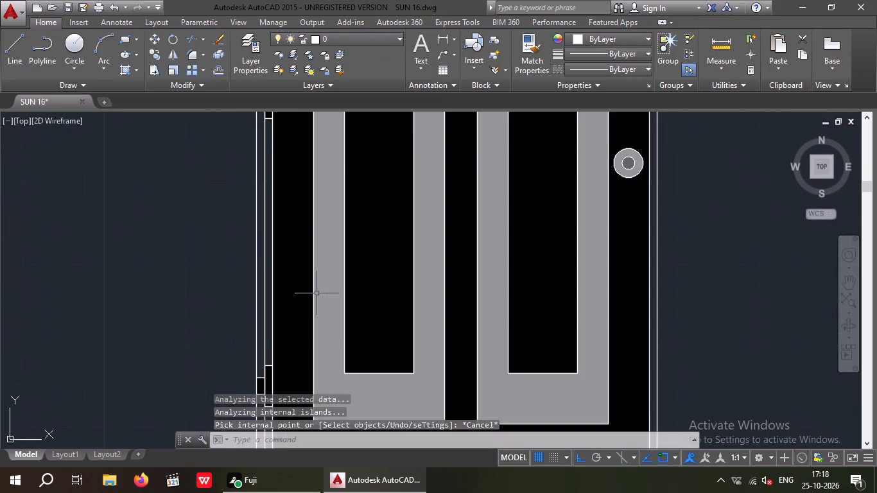
scroll(277, 250, down, 2)
scroll(268, 240, up, 2)
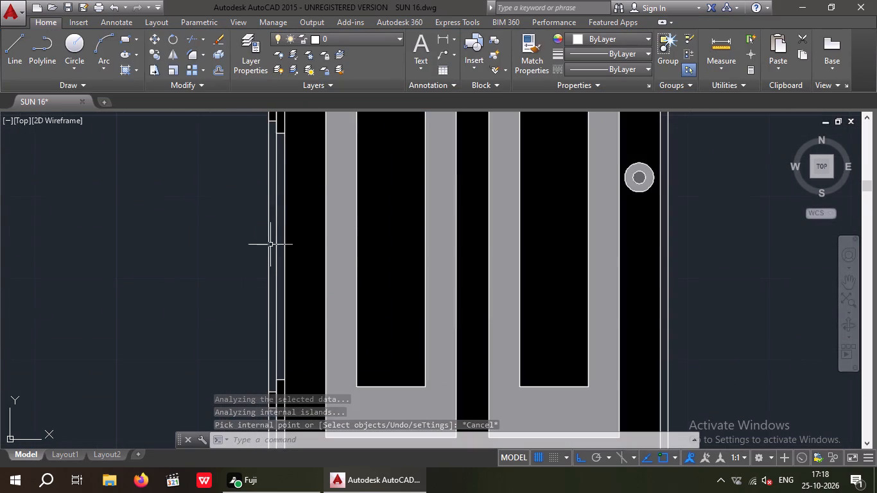
scroll(249, 246, down, 3)
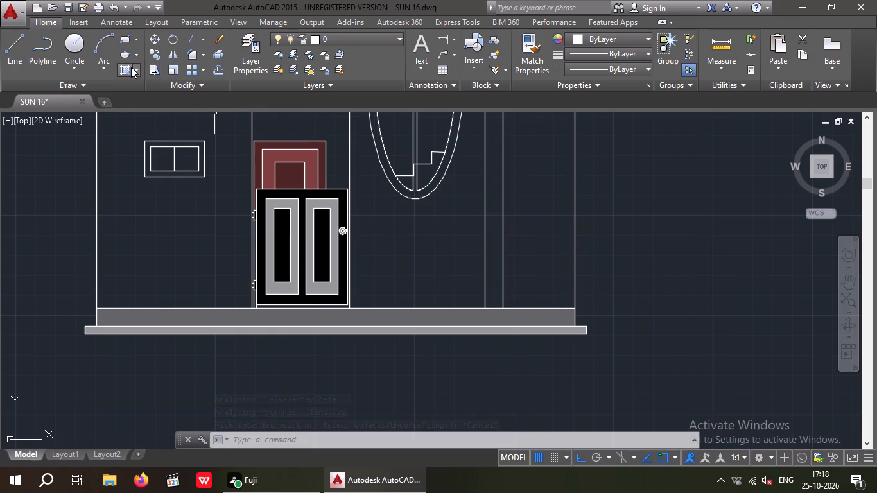
click(129, 67)
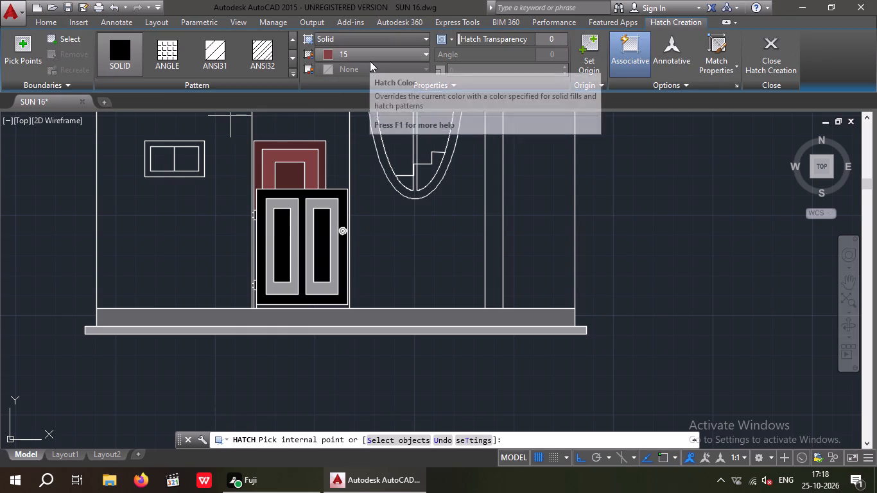
click(370, 58)
click(350, 227)
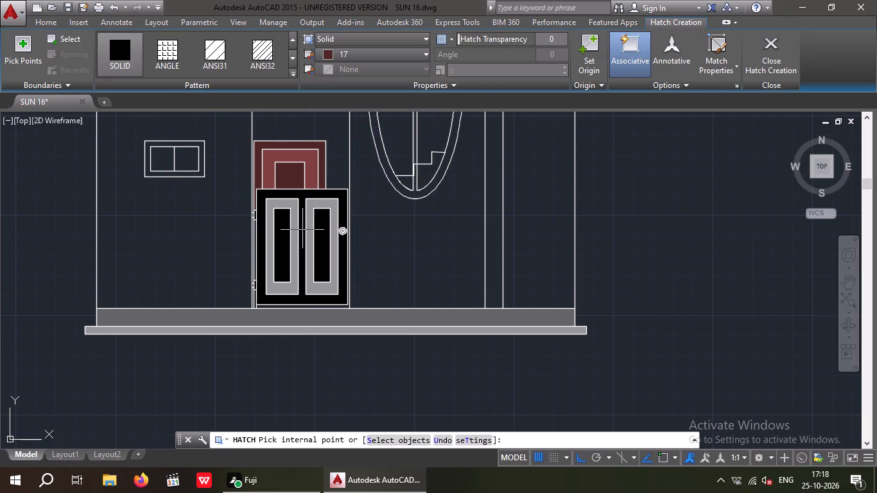
scroll(266, 222, up, 3)
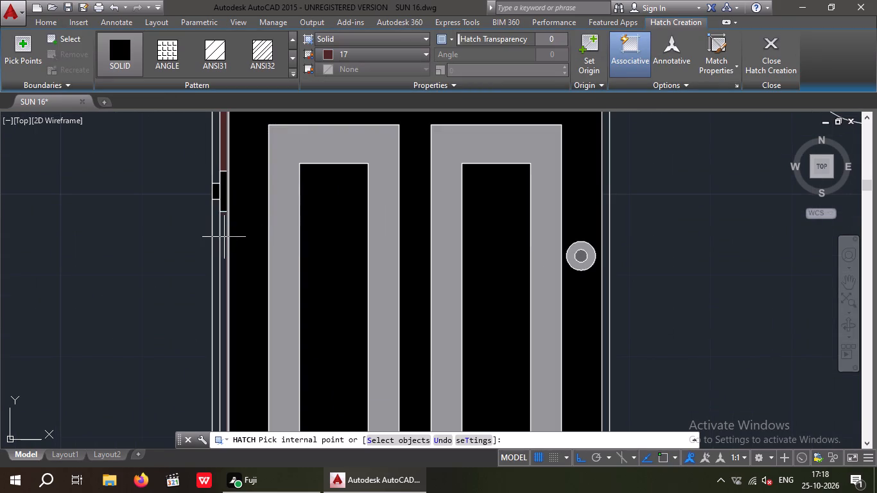
scroll(221, 241, up, 1)
click(224, 241)
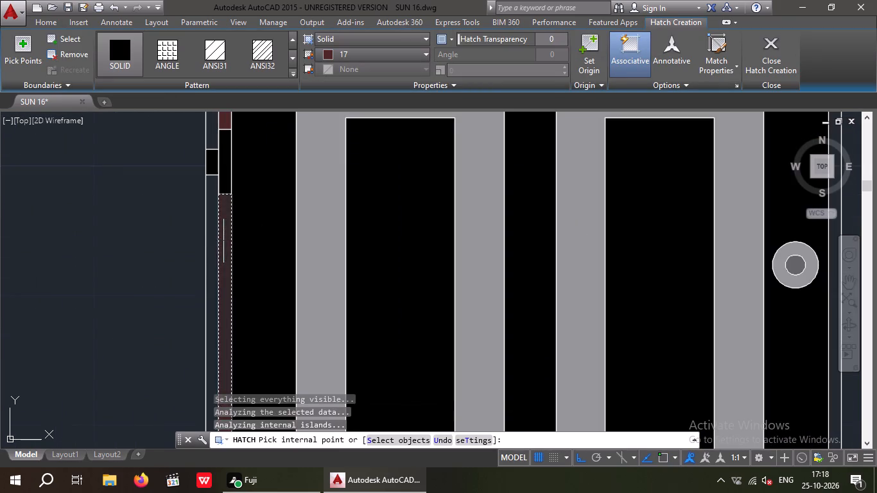
scroll(224, 238, down, 4)
scroll(223, 318, up, 4)
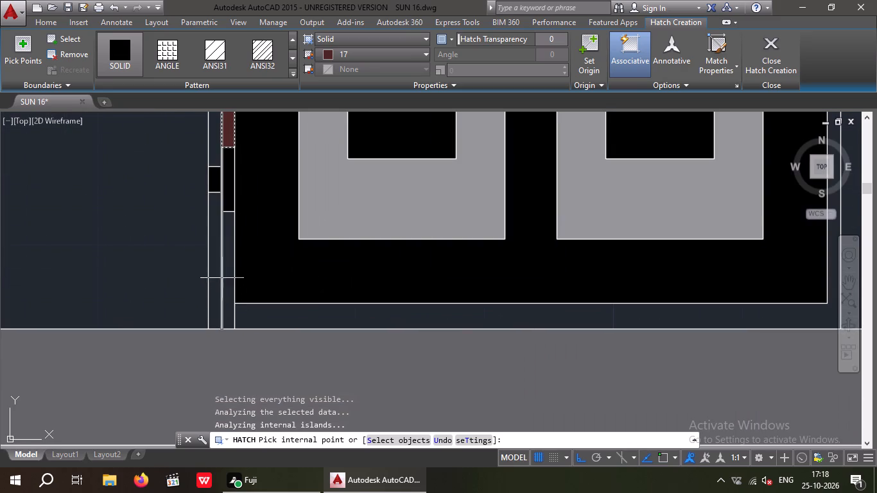
click(229, 268)
scroll(184, 278, down, 3)
key(Escape)
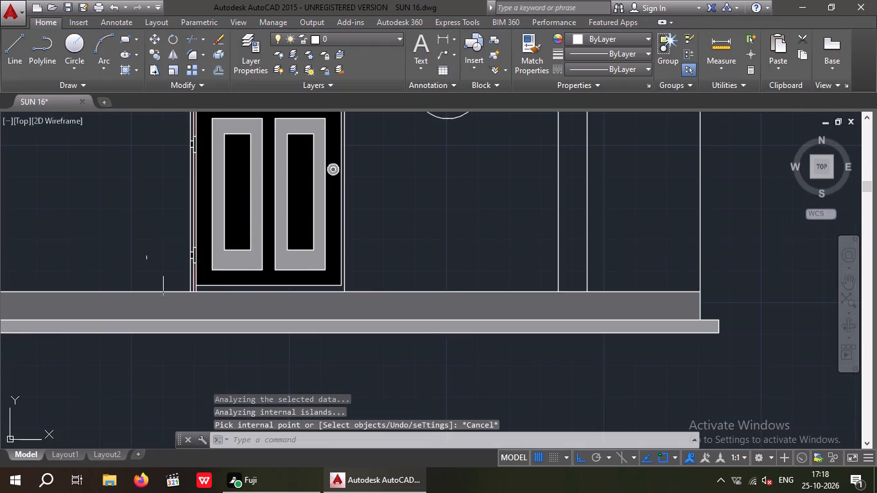
Fill the oval window's frame and crossbars with a solid hatch in black 0,0,0.
scroll(140, 234, down, 1)
middle_drag(140, 234, 152, 307)
middle_drag(178, 284, 186, 321)
scroll(196, 275, down, 2)
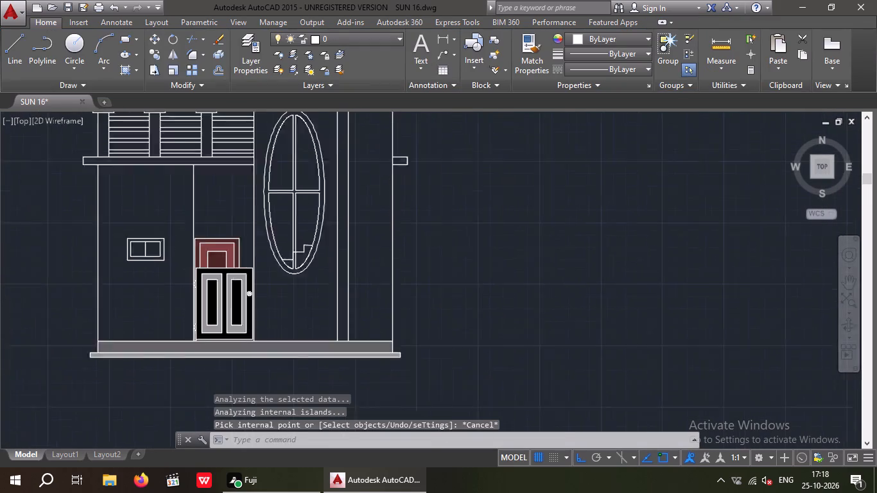
middle_drag(195, 286, 175, 328)
key(Escape)
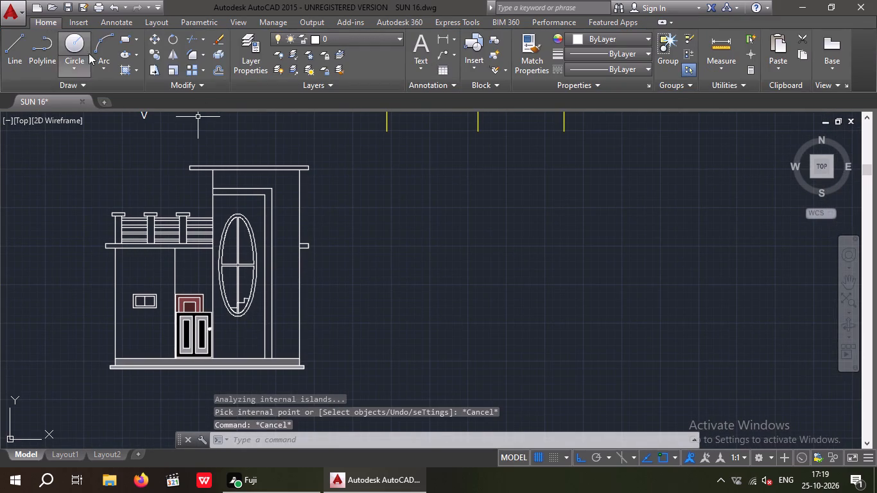
click(123, 71)
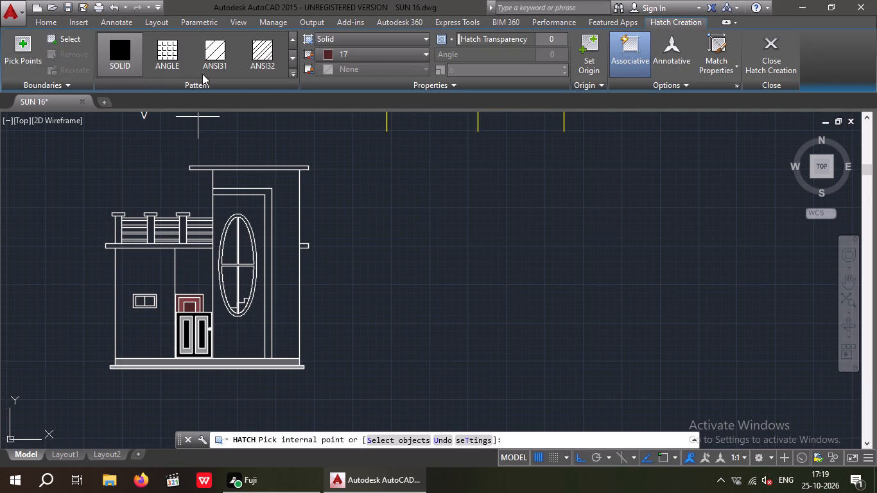
click(351, 58)
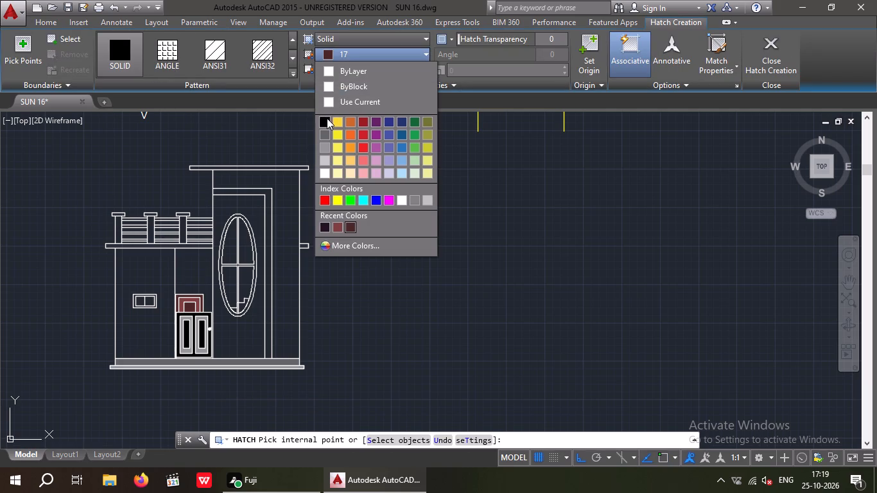
click(327, 118)
scroll(227, 220, up, 4)
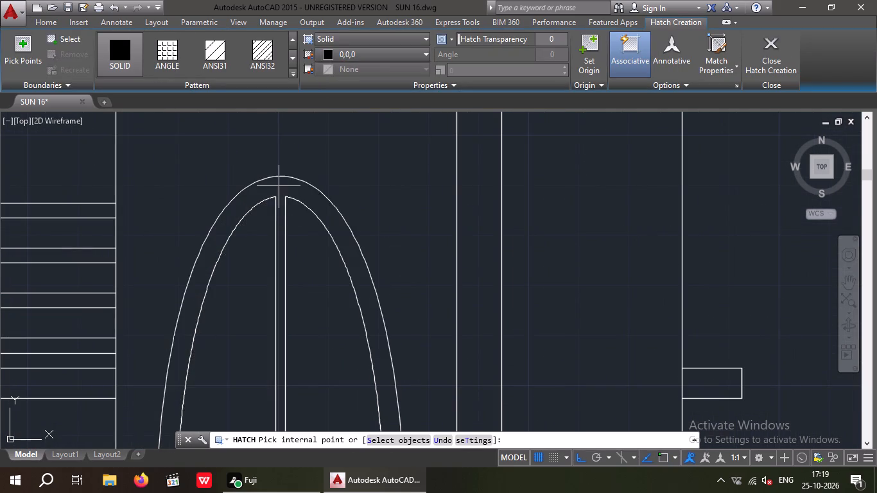
click(279, 186)
Fill the frame of the small rectangular window beside the door with a solid hatch in black 0,0,0.
scroll(279, 186, down, 4)
scroll(275, 238, down, 2)
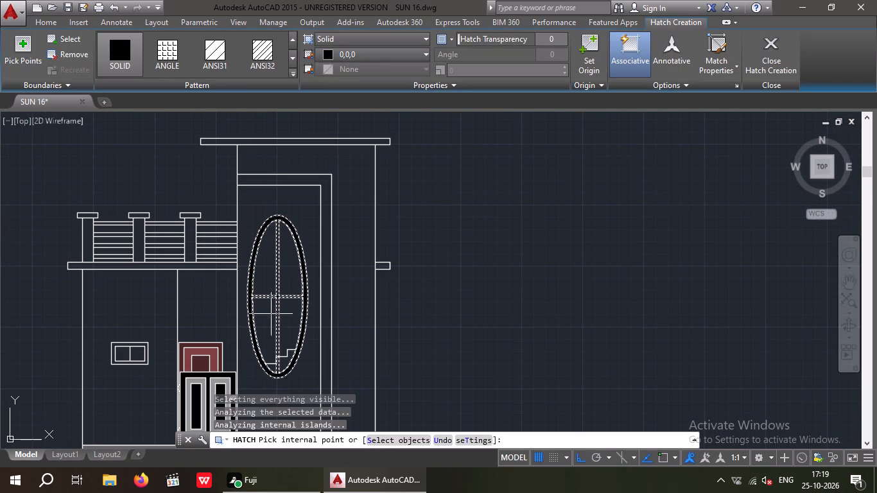
middle_drag(255, 320, 335, 252)
scroll(183, 276, up, 4)
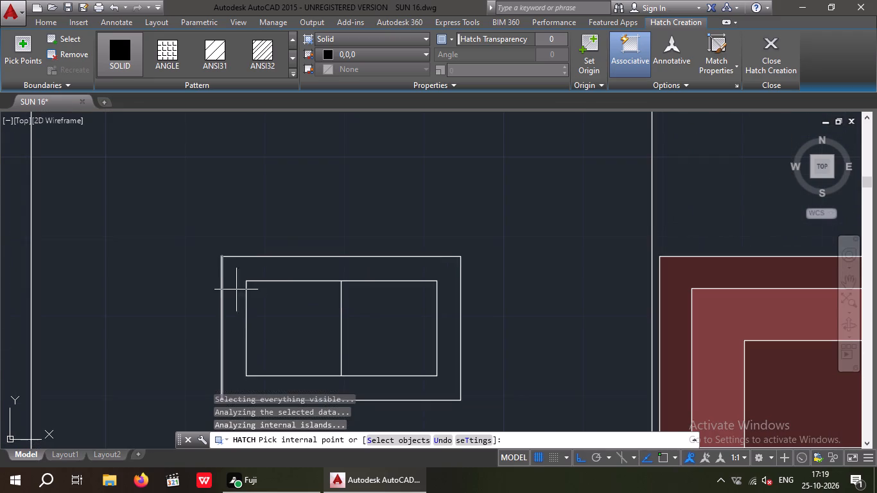
click(234, 281)
key(Escape)
Fill both panes of the small rectangular window with a solid hatch in light blue 173,221,247.
scroll(173, 224, down, 4)
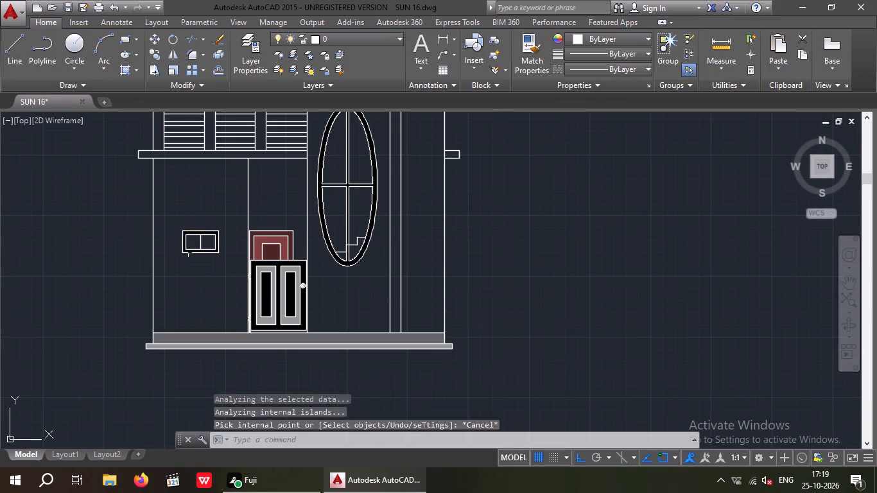
middle_drag(195, 279, 199, 293)
middle_drag(244, 268, 238, 283)
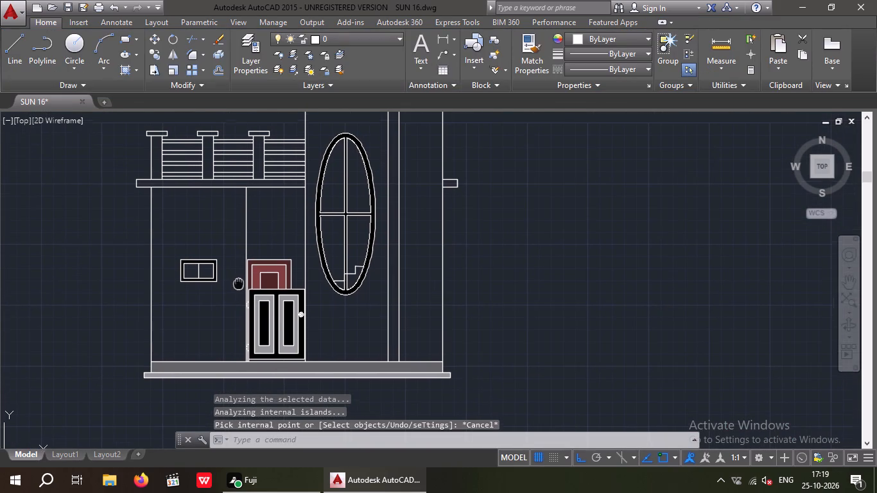
click(125, 70)
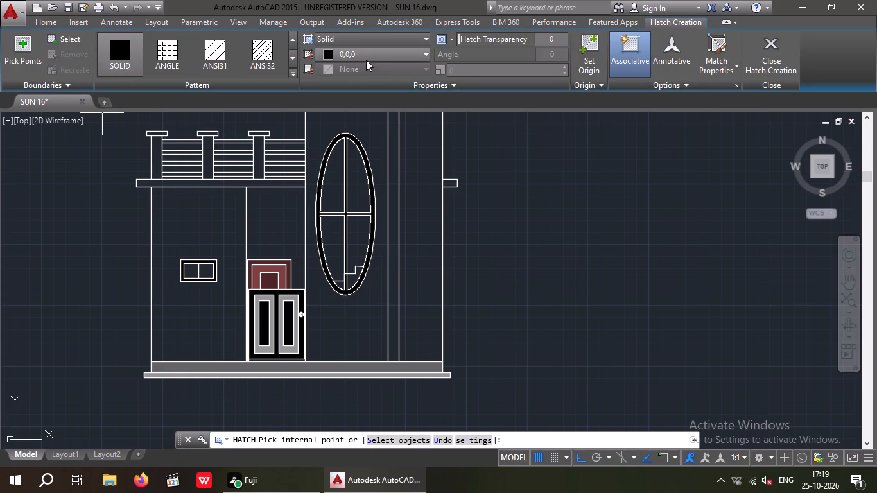
click(366, 59)
click(401, 175)
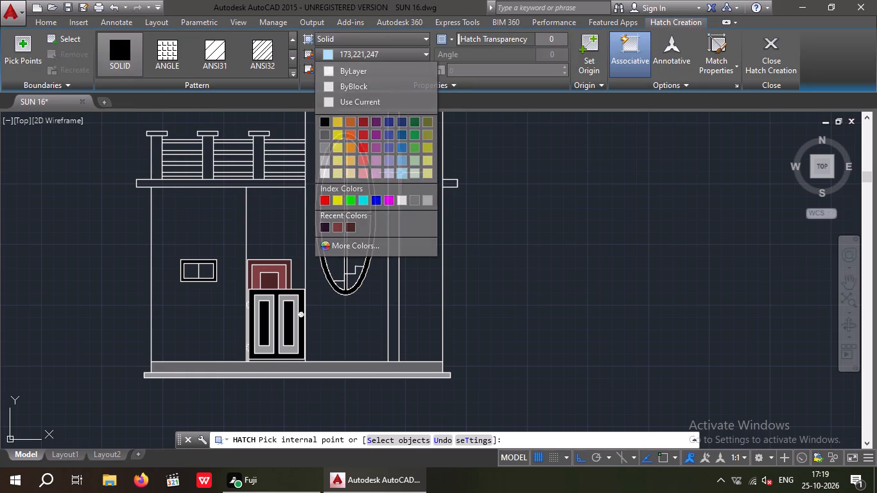
scroll(193, 266, up, 2)
click(188, 278)
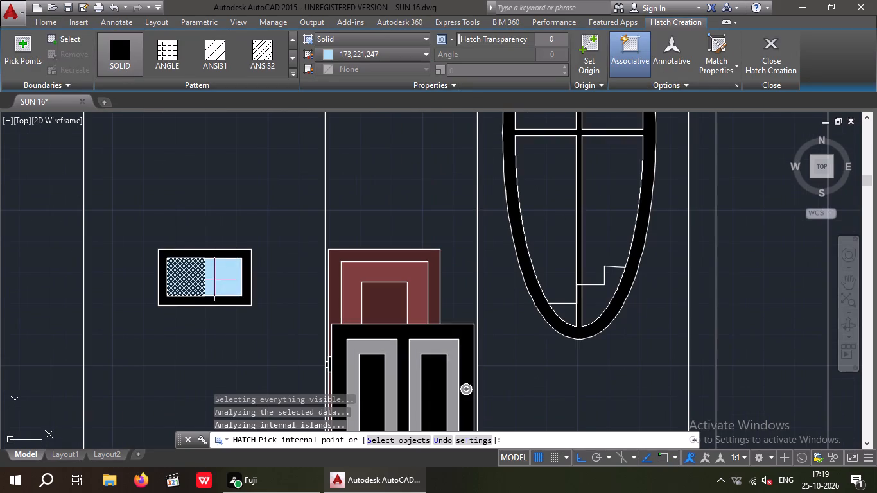
click(229, 277)
Fill all panes of the oval window, including the pieces below the stepped line, with a light blue 173,221,247 solid hatch.
scroll(229, 277, down, 3)
scroll(311, 221, up, 3)
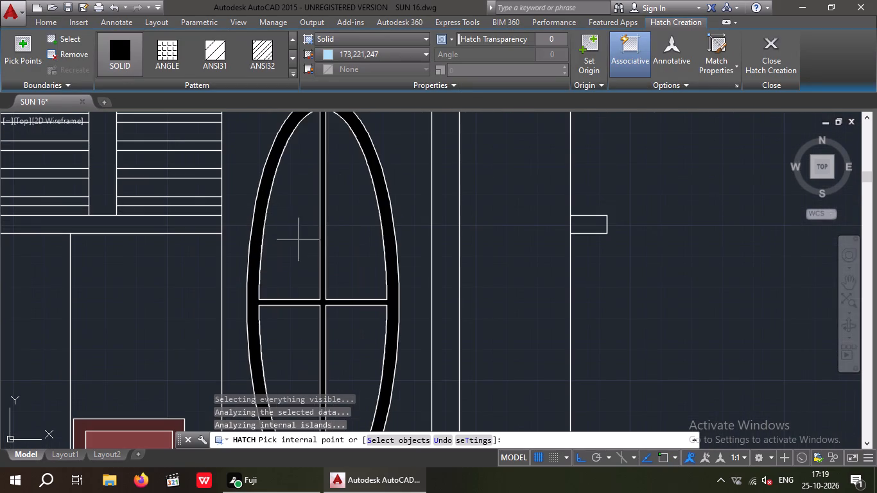
click(299, 239)
click(349, 236)
click(343, 336)
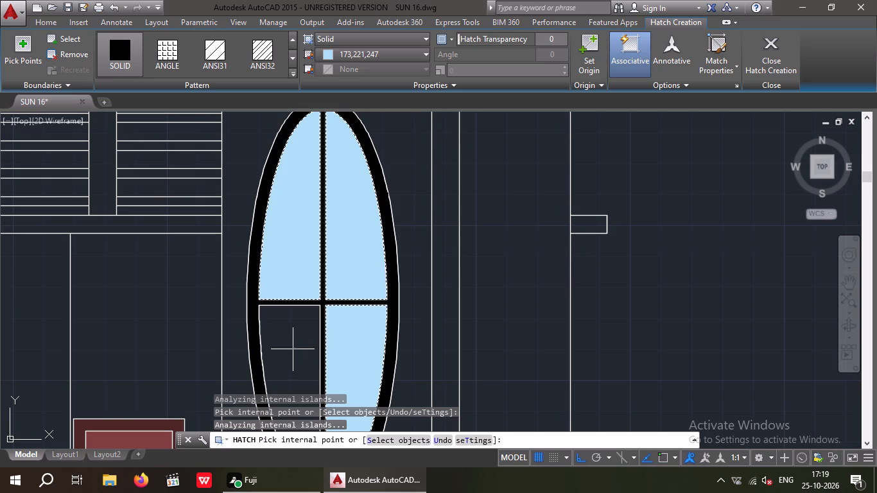
click(293, 349)
scroll(285, 311, down, 3)
scroll(294, 359, up, 4)
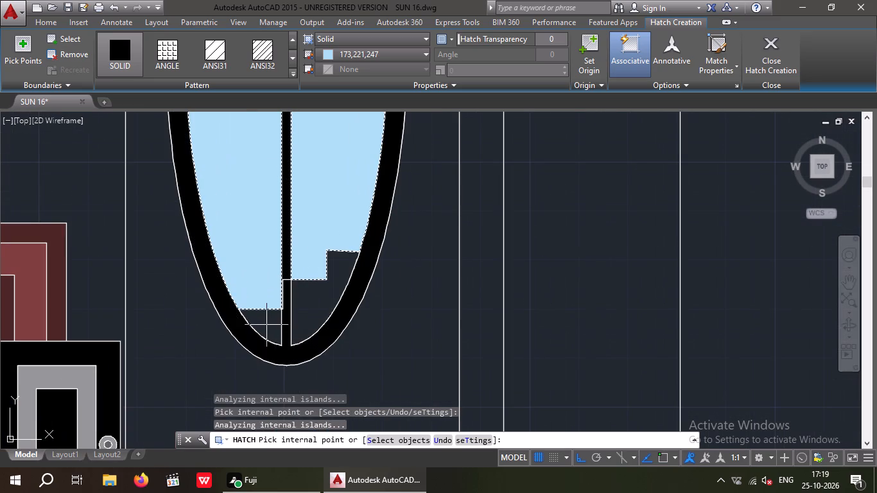
click(267, 324)
click(304, 316)
scroll(338, 302, down, 3)
key(Escape)
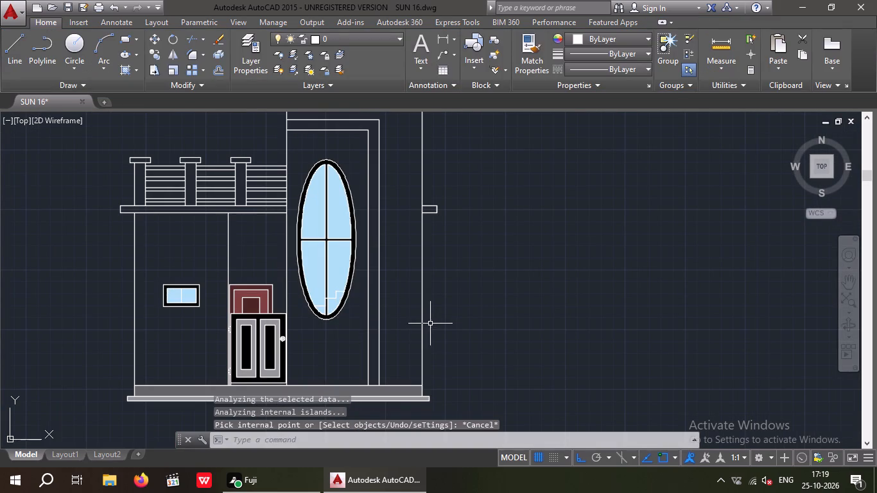
Fill the wall section above and around the door with a solid hatch in light green 175,217,170.
middle_drag(474, 336, 476, 369)
middle_drag(479, 318, 479, 310)
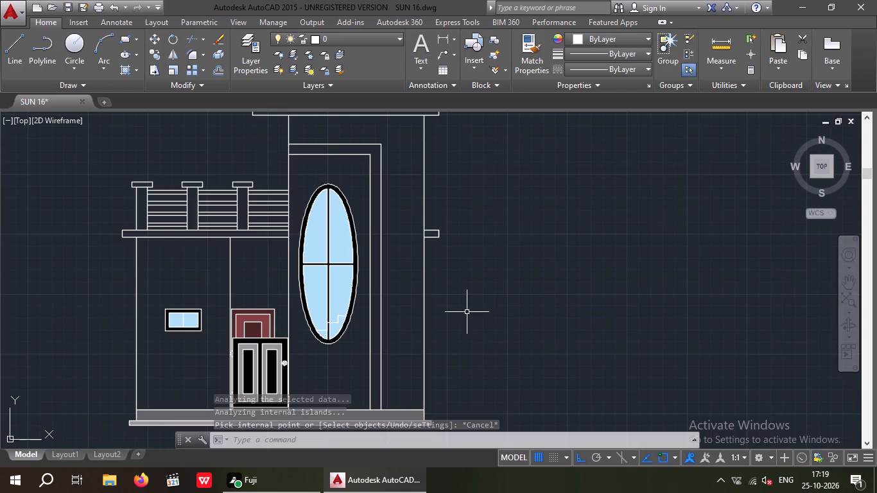
scroll(467, 315, down, 1)
middle_drag(467, 319, 462, 340)
middle_drag(461, 334, 467, 332)
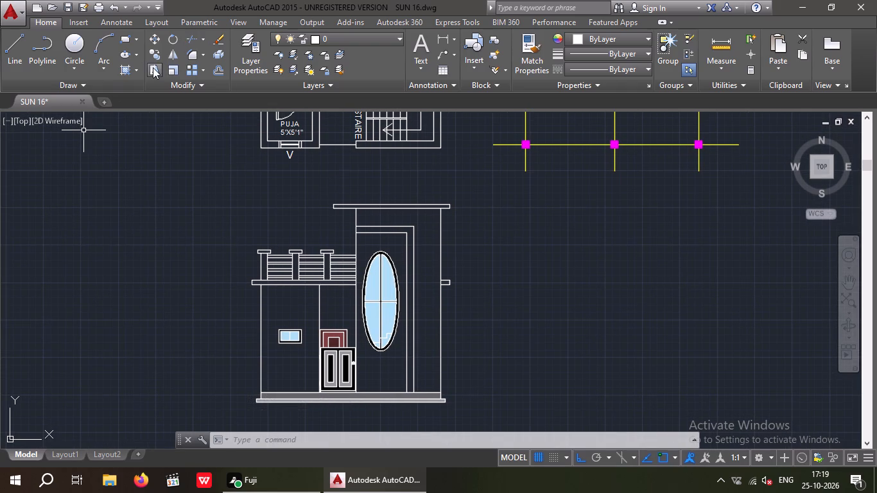
click(125, 71)
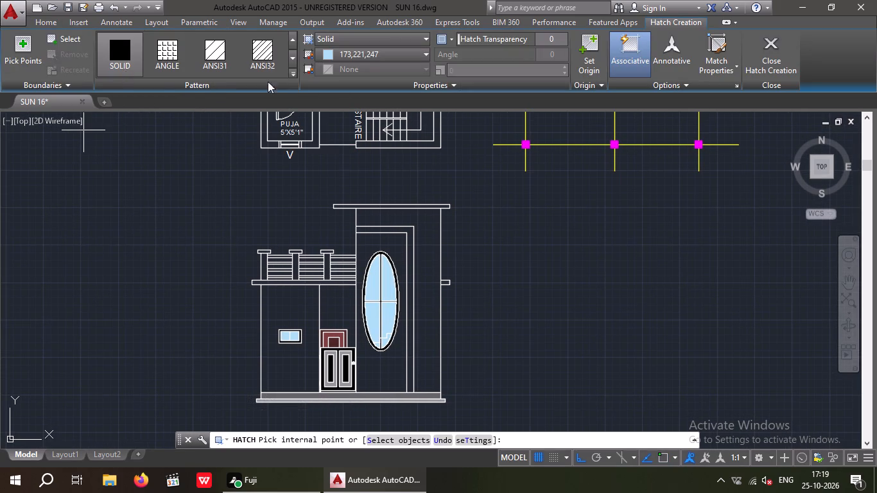
click(343, 55)
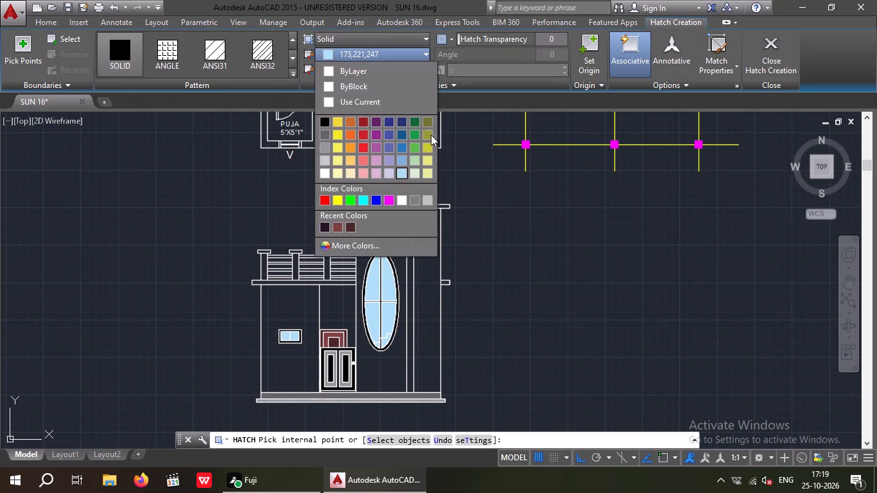
click(415, 160)
click(336, 297)
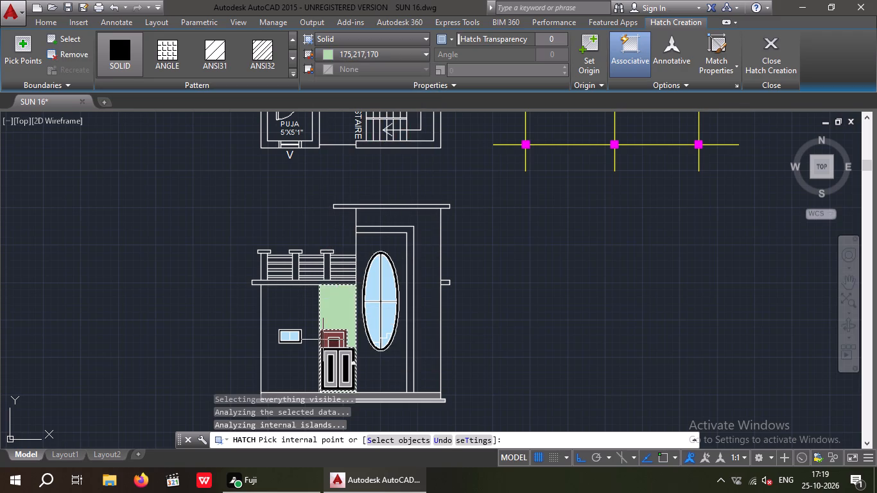
scroll(316, 359, up, 4)
scroll(313, 331, down, 3)
scroll(312, 371, up, 3)
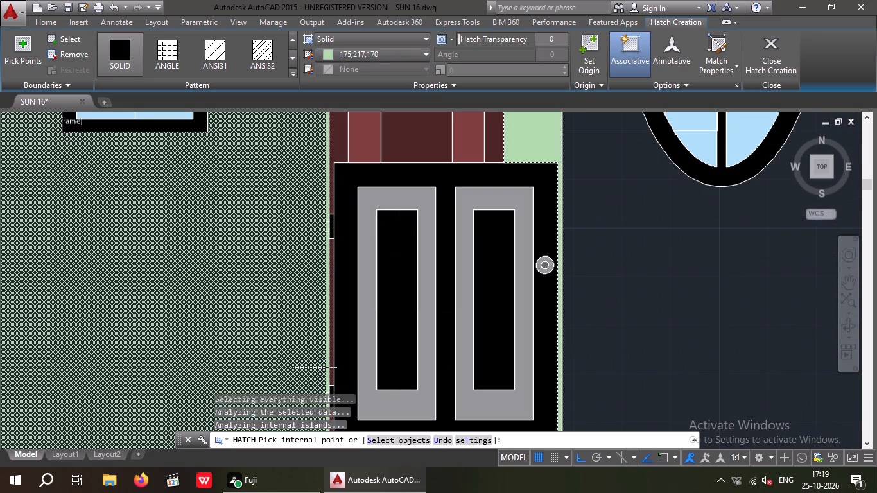
middle_drag(325, 333, 313, 222)
scroll(309, 300, down, 4)
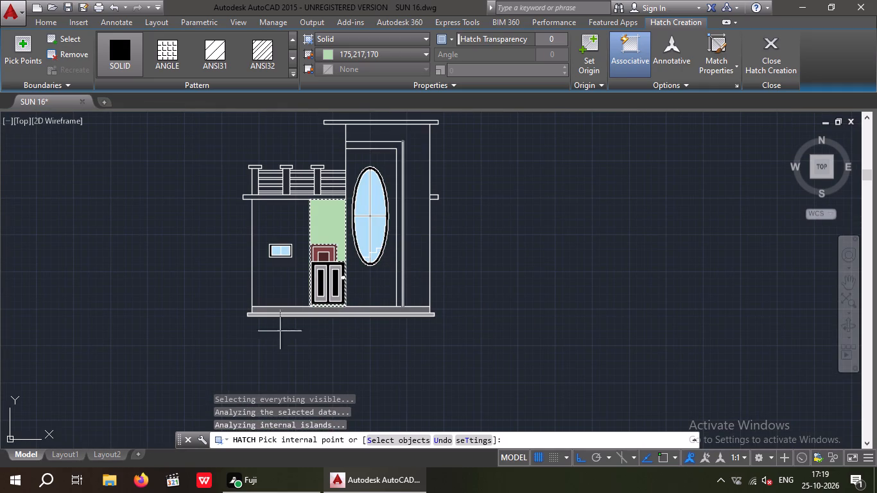
key(Escape)
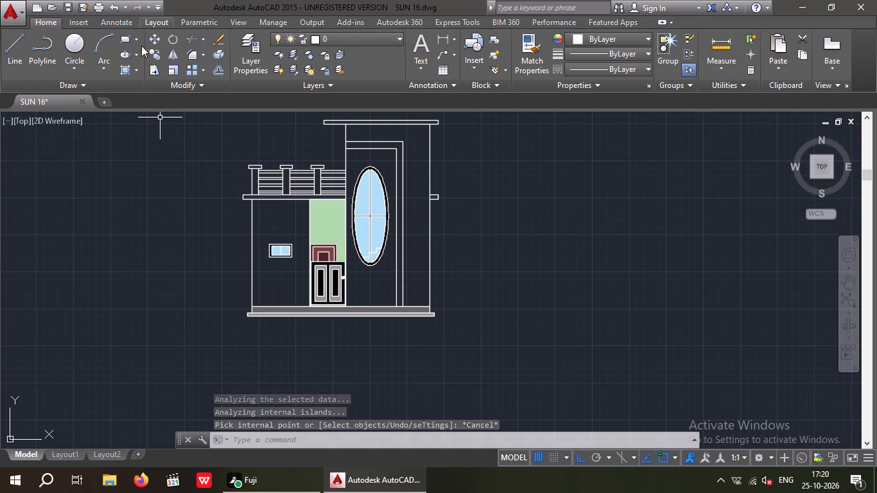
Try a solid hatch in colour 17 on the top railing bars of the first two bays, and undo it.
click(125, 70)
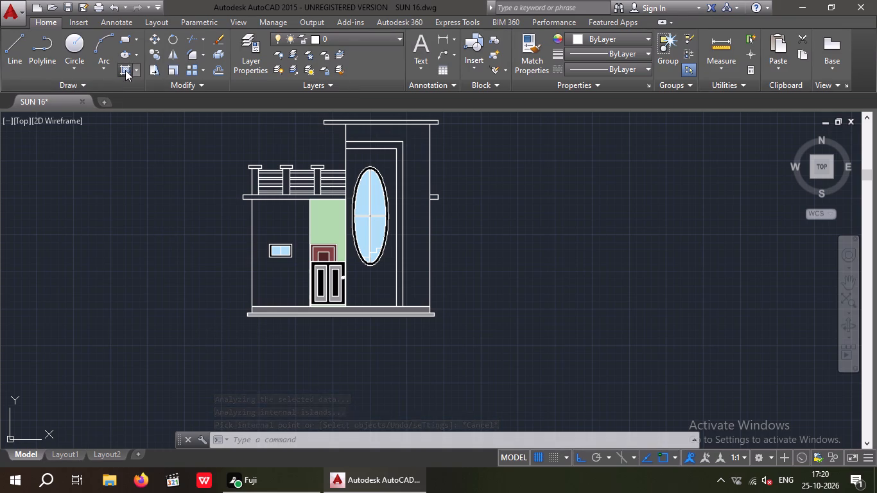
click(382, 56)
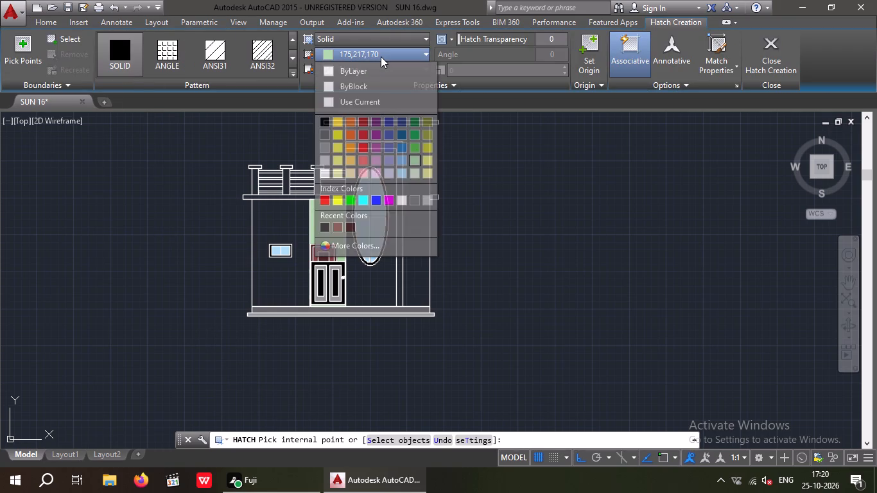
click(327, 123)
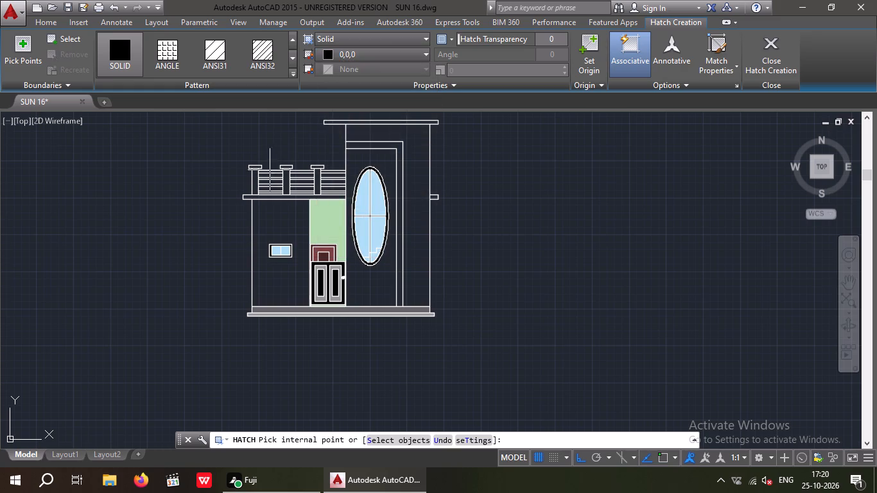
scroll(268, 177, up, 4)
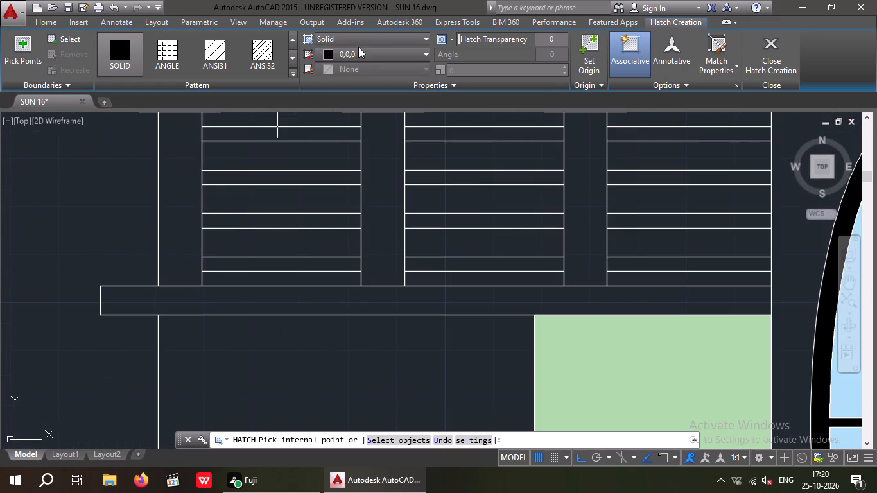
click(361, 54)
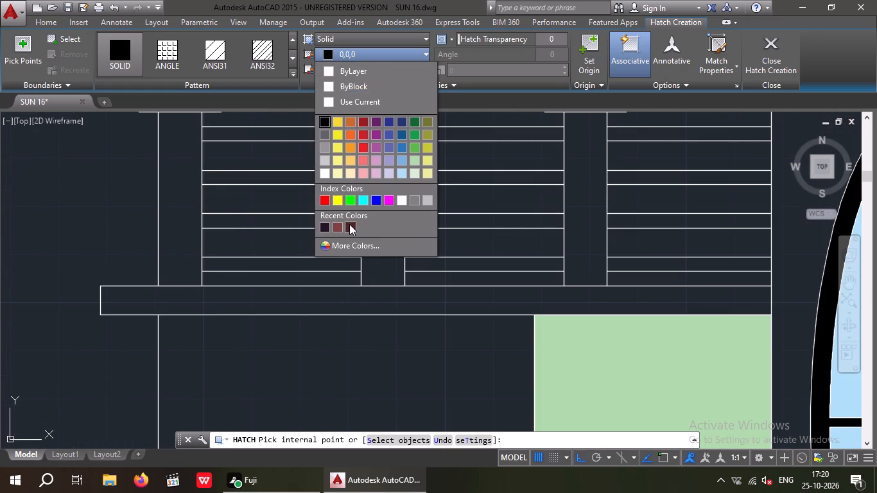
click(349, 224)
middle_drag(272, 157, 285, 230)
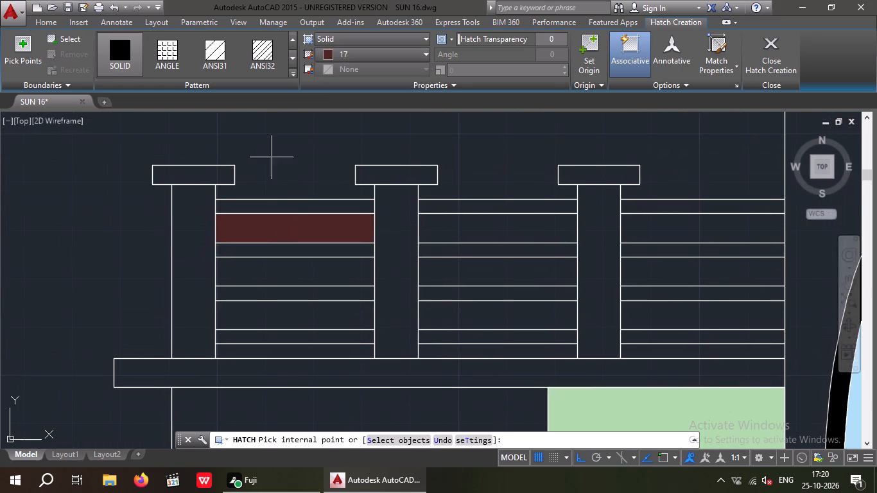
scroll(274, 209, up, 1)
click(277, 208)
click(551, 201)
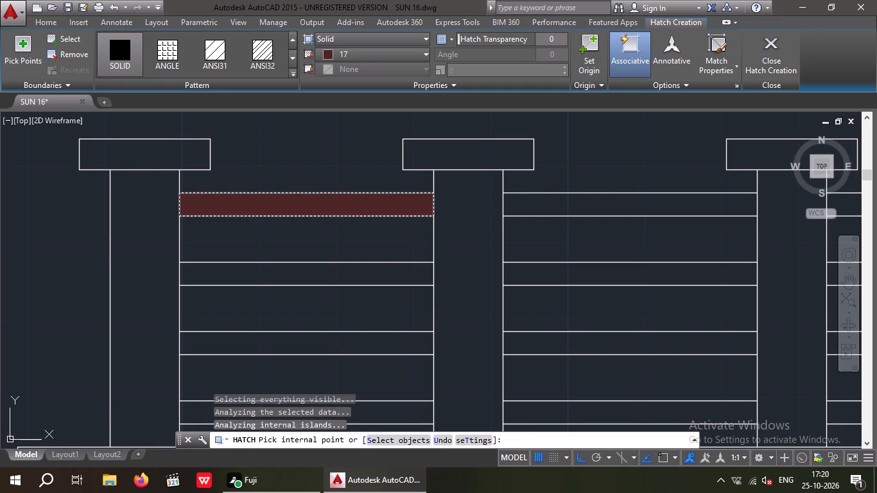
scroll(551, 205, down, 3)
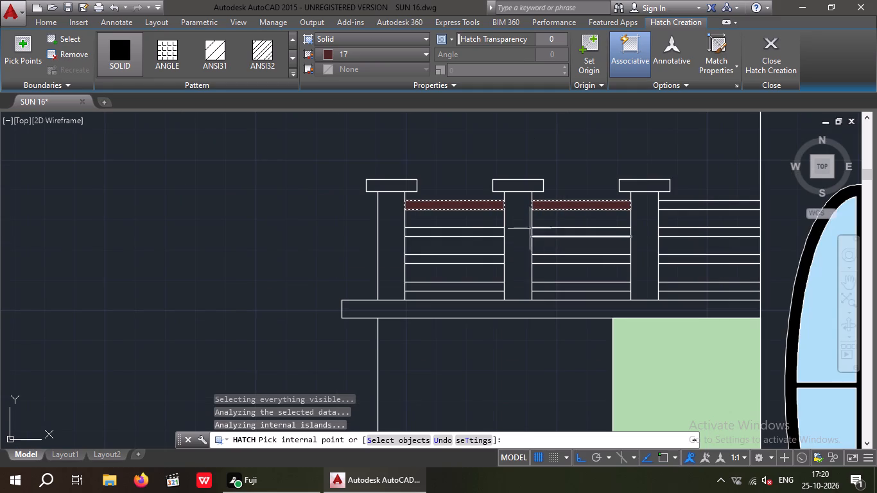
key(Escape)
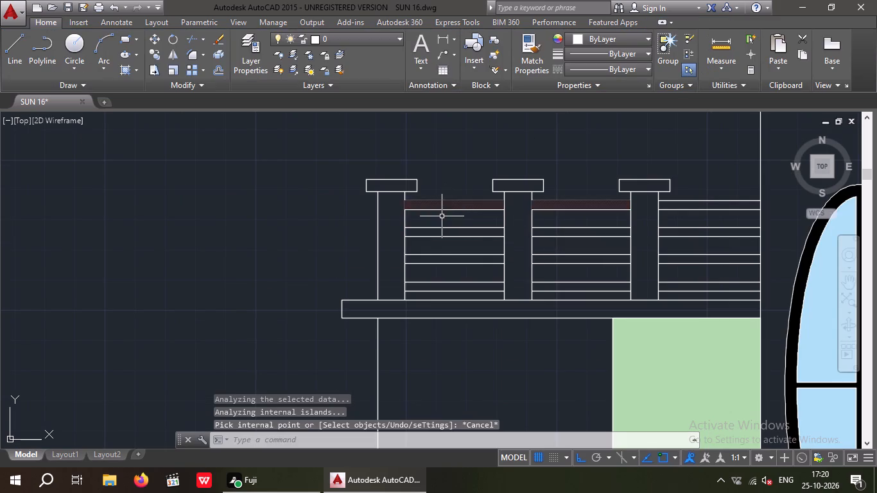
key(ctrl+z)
Fill the top railing bars of all three bays with a solid hatch in grey 147,149,152.
scroll(274, 177, up, 4)
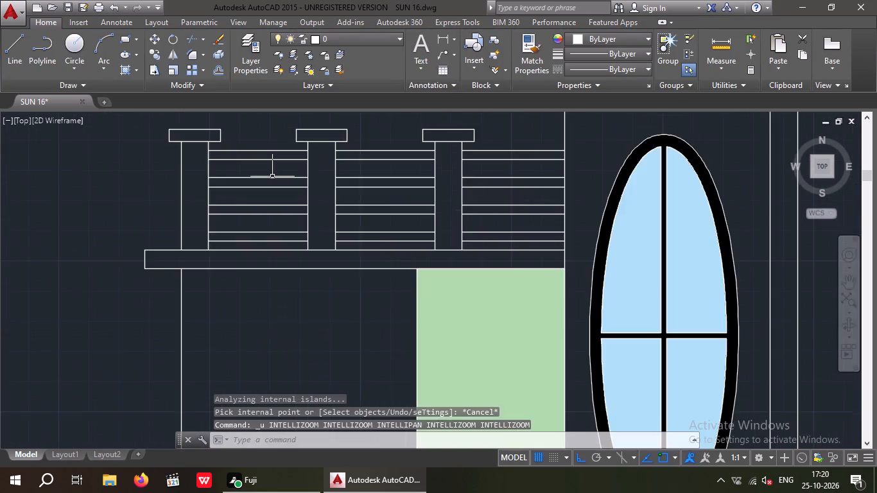
middle_drag(275, 207, 285, 266)
click(123, 70)
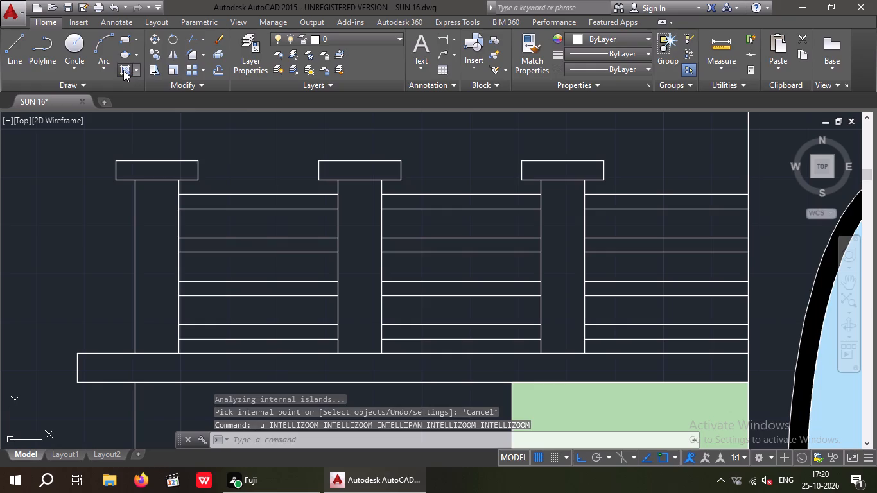
click(341, 56)
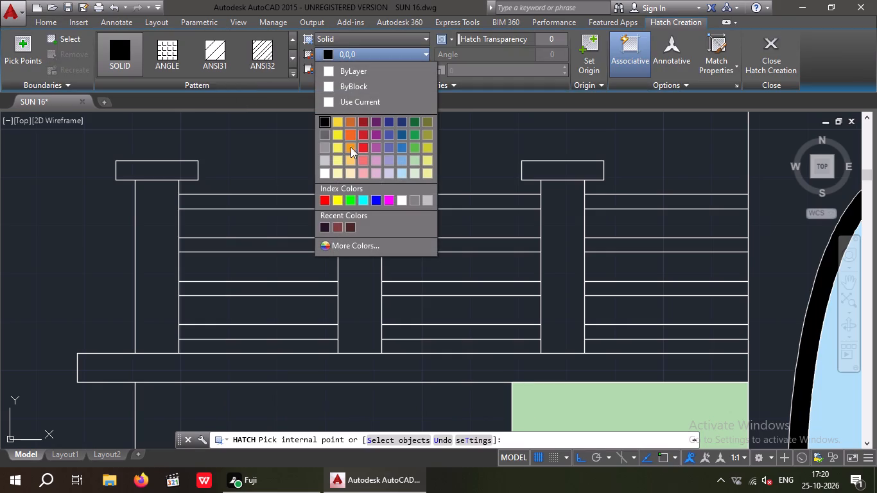
click(323, 150)
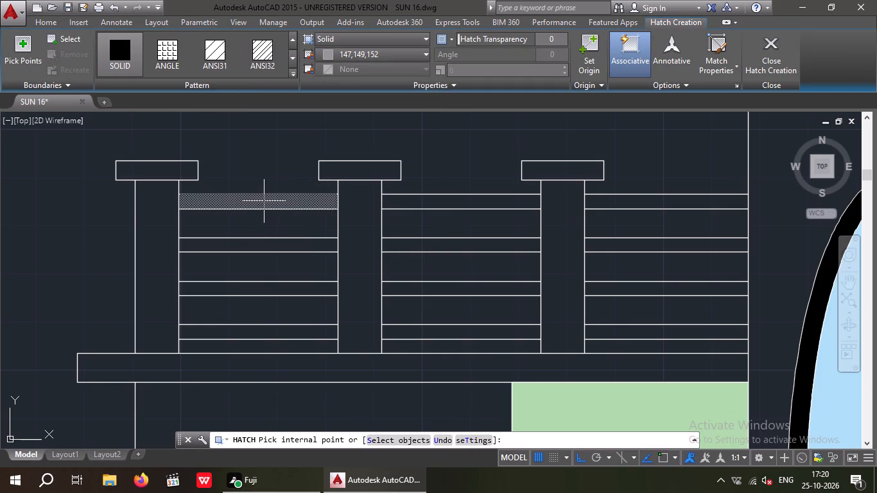
click(264, 201)
click(445, 203)
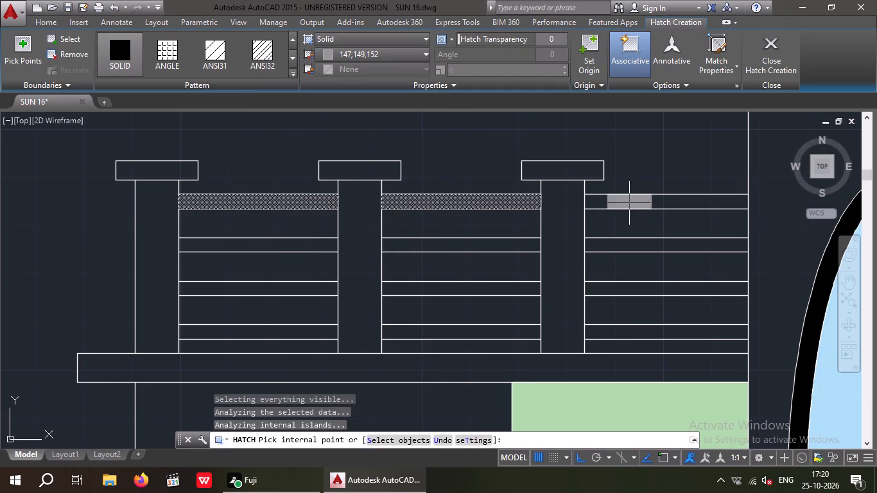
click(630, 202)
Add the three lower railing bars of every bay to the same grey solid hatch and finish it.
click(643, 247)
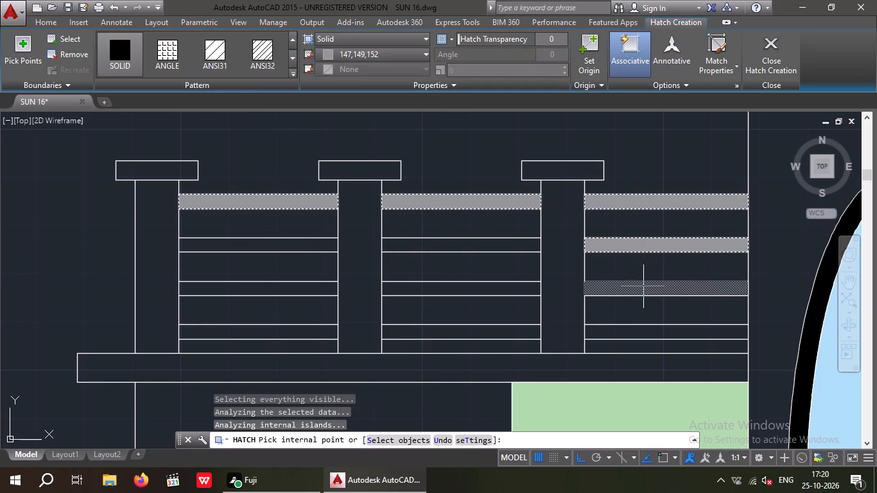
click(643, 286)
click(621, 329)
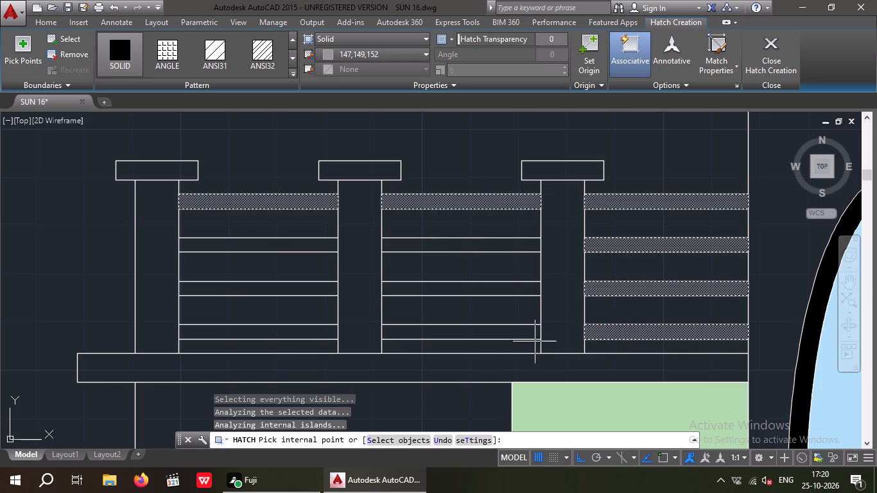
click(495, 332)
click(482, 287)
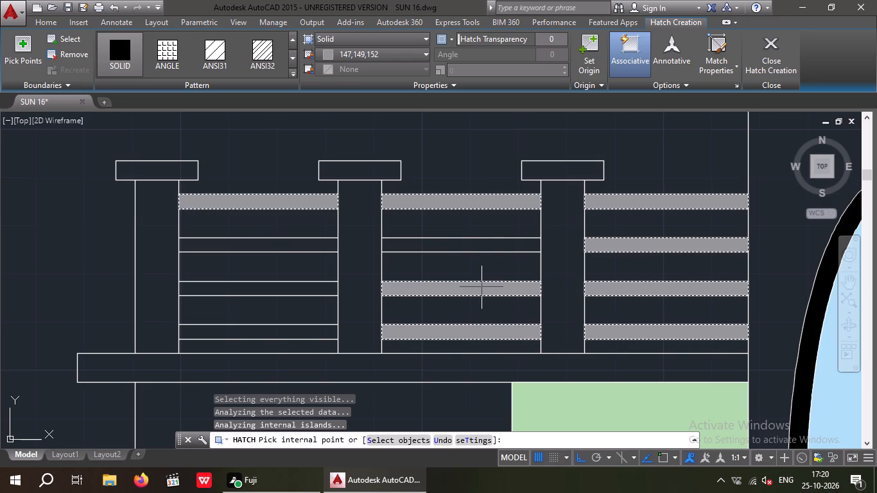
click(473, 244)
click(256, 245)
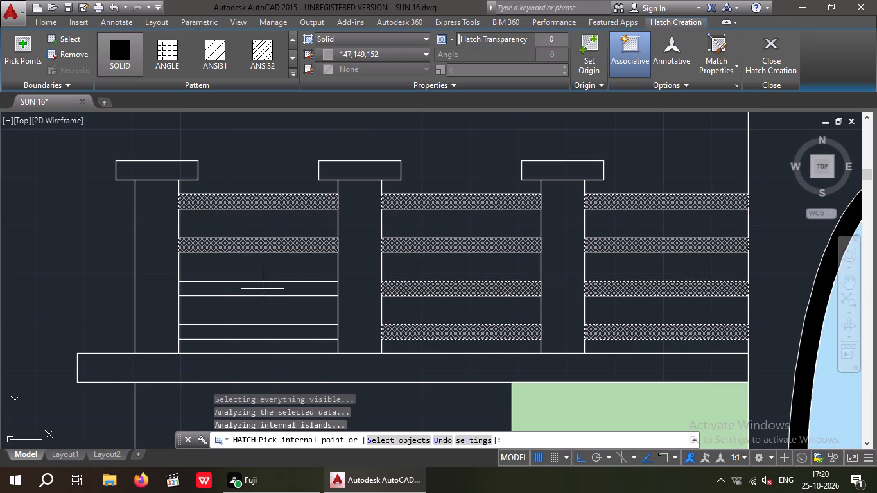
drag(266, 287, 265, 294)
click(257, 332)
key(Escape)
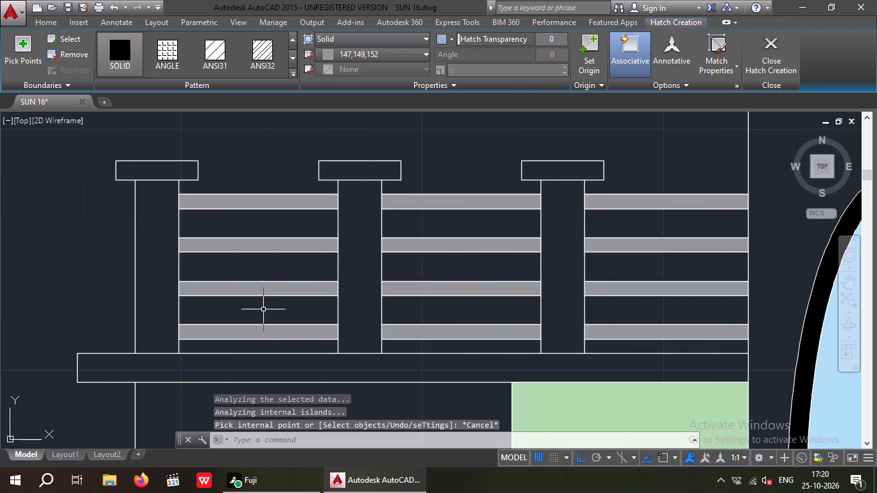
Change the railing bars' hatch colour to black 0,0,0.
click(245, 200)
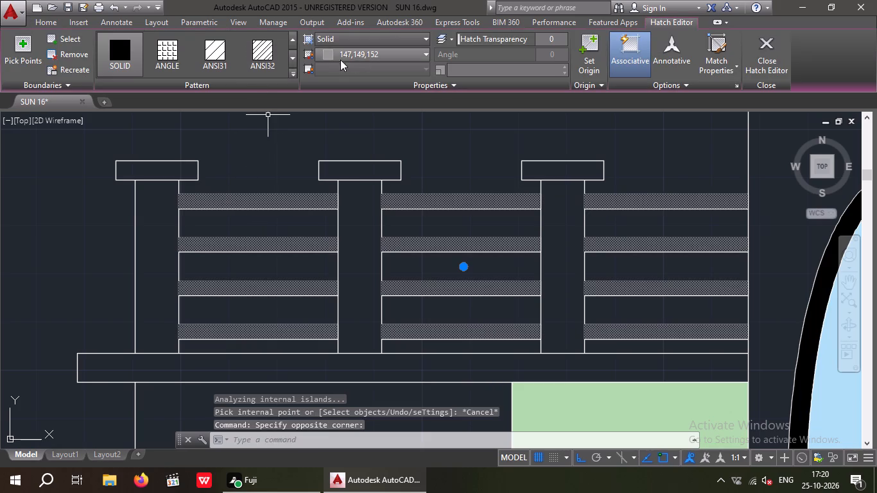
click(345, 55)
click(327, 105)
key(Escape)
scroll(300, 181, down, 2)
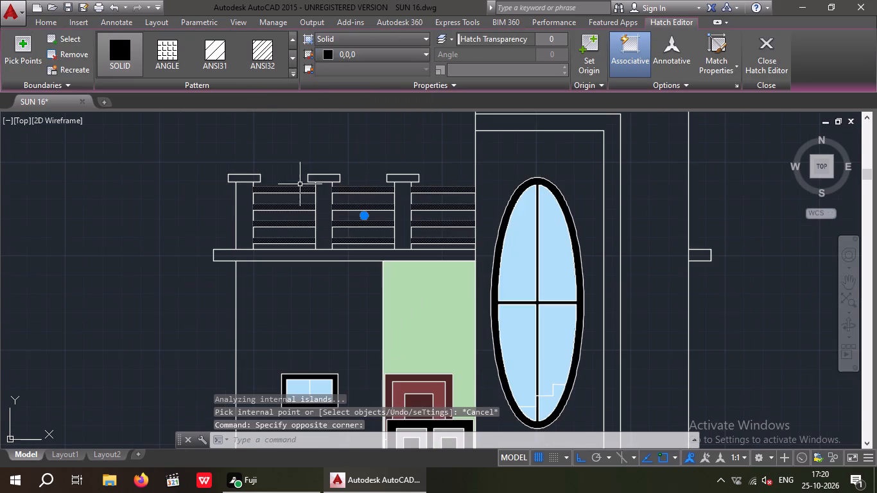
key(Escape)
Hatch the L-shaped band around the oval window with the AR-CONC pattern in colour 219.
middle_drag(202, 214, 171, 246)
scroll(194, 227, down, 1)
middle_drag(170, 266, 171, 265)
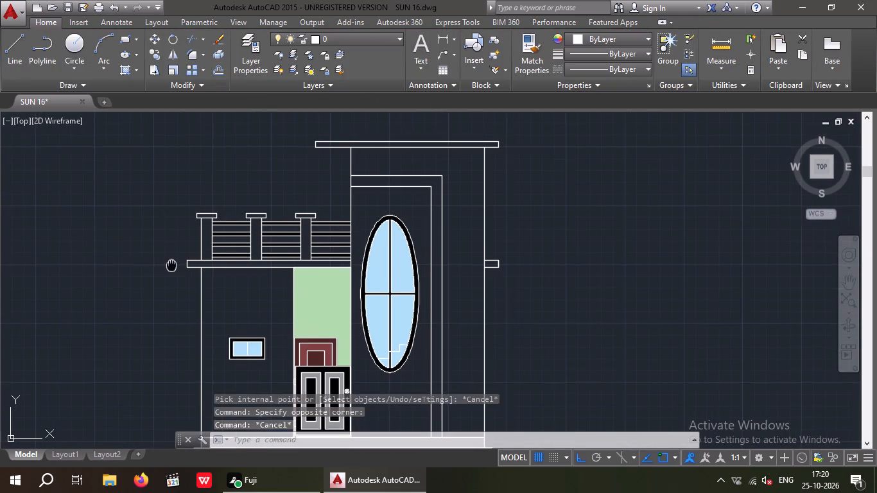
middle_drag(171, 265, 175, 257)
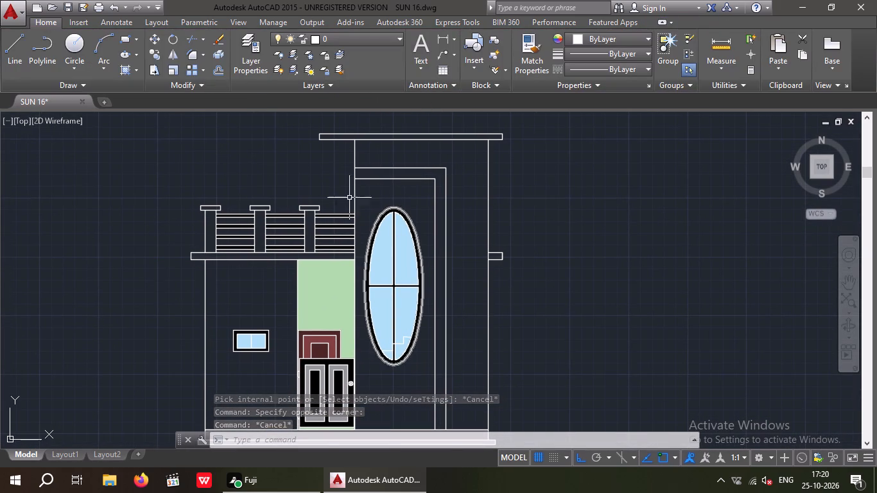
click(126, 69)
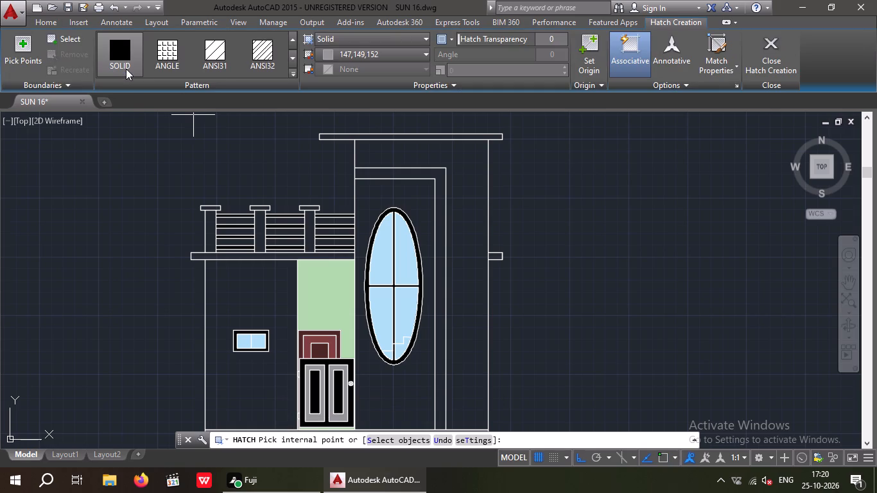
click(294, 71)
click(263, 193)
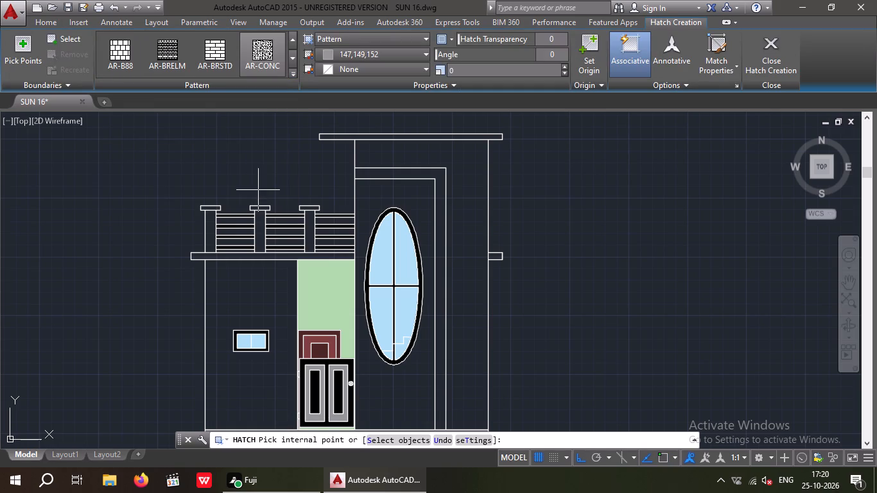
click(372, 51)
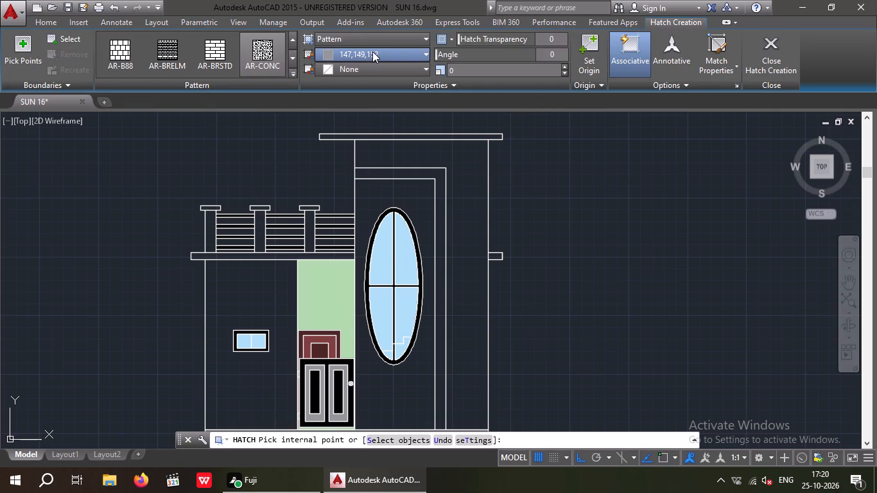
click(324, 230)
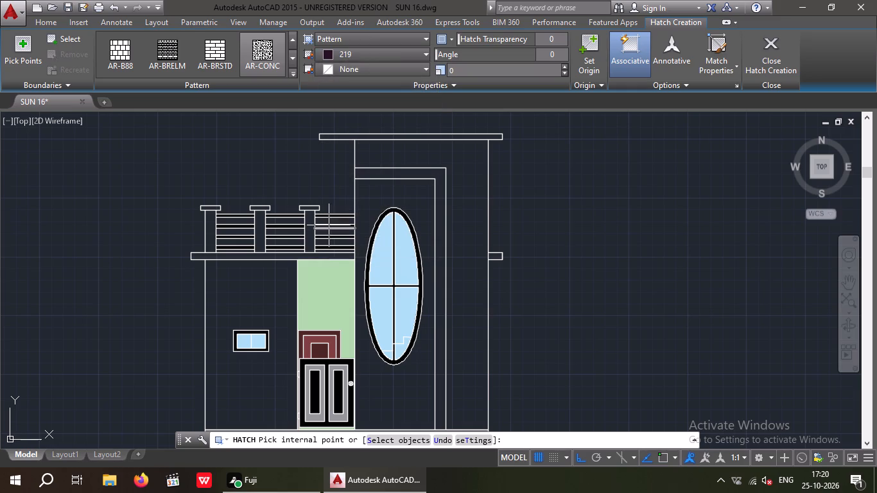
click(442, 196)
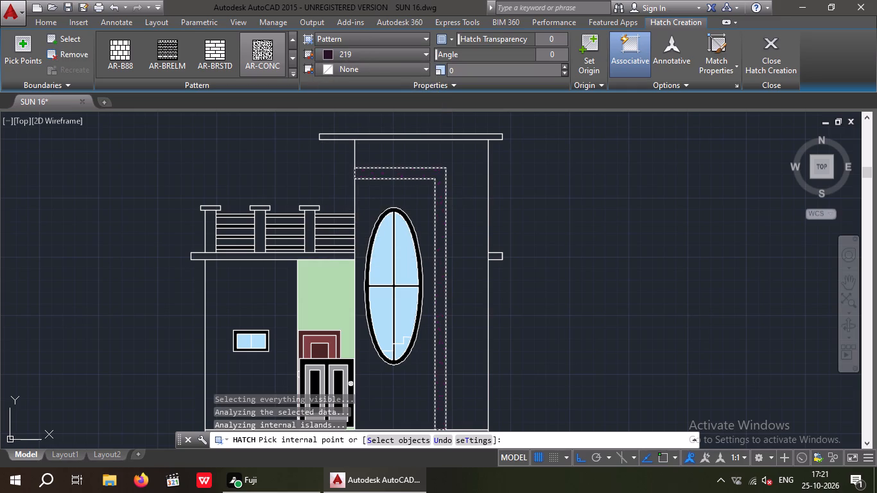
Add the slab under the railing, the short slab projection beyond the outer wall and the roof slab to the AR-CONC hatch.
scroll(230, 258, up, 2)
click(225, 255)
scroll(233, 256, down, 3)
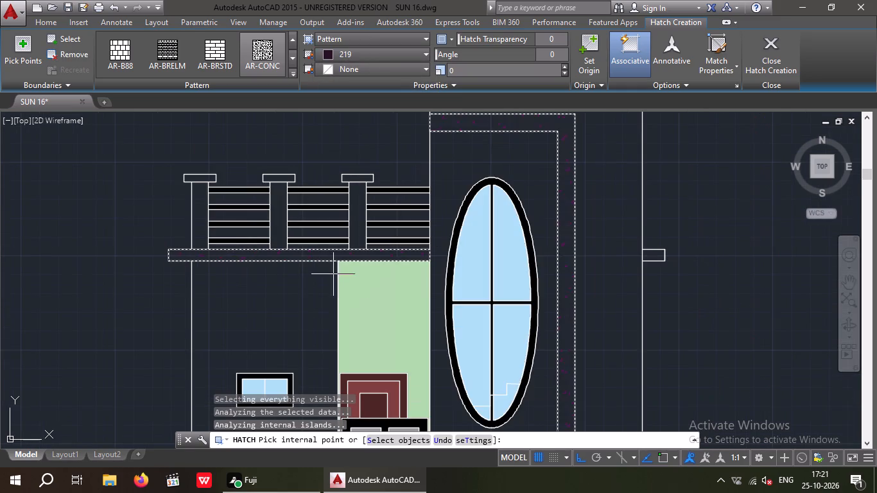
scroll(451, 273, down, 2)
scroll(539, 264, up, 3)
click(508, 271)
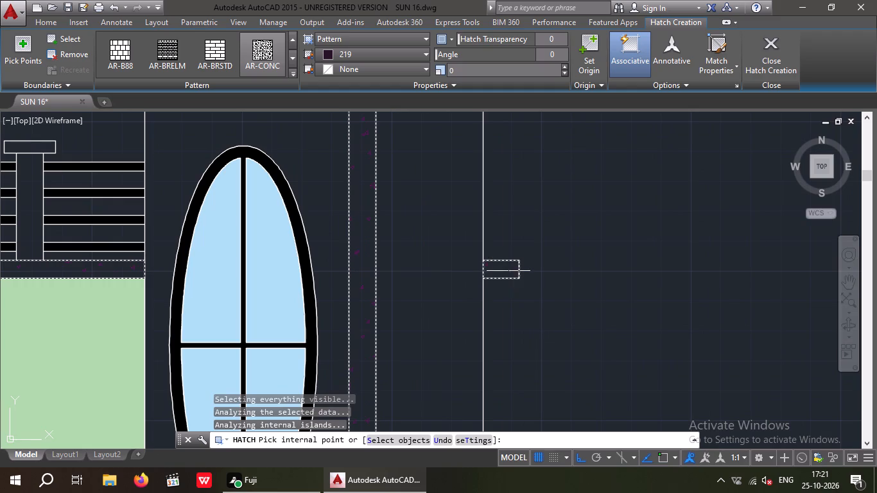
scroll(509, 277, down, 3)
scroll(393, 154, up, 2)
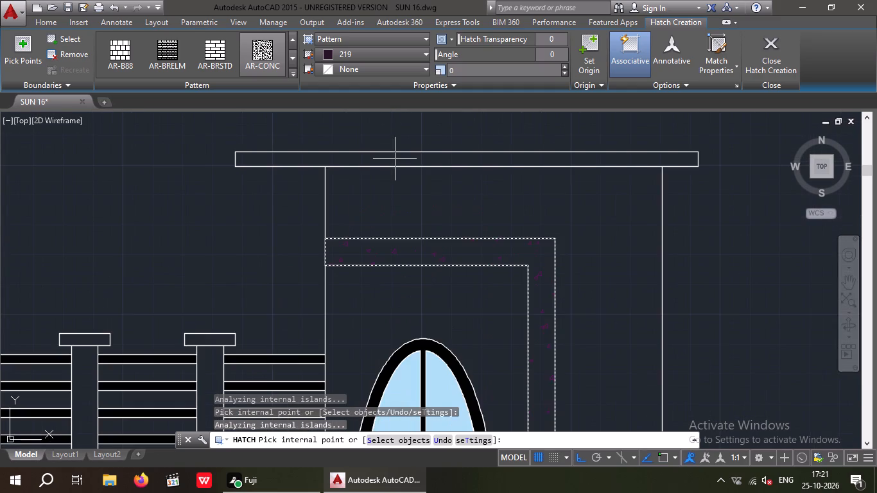
click(395, 158)
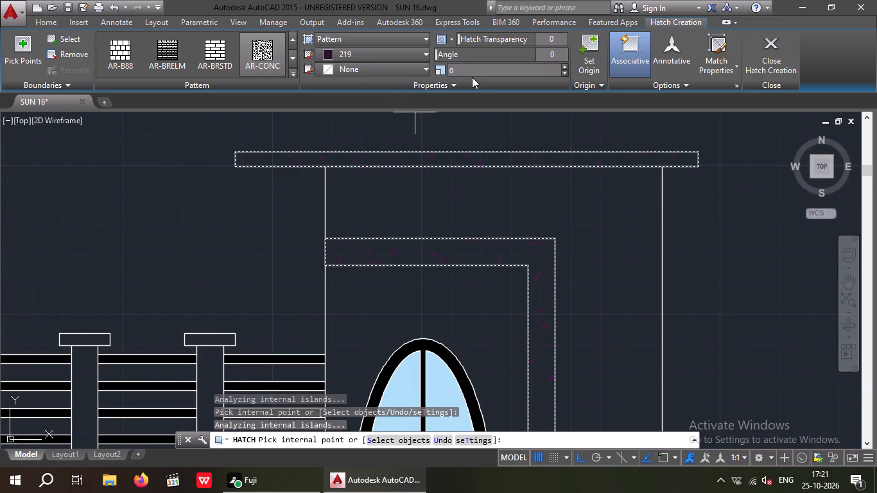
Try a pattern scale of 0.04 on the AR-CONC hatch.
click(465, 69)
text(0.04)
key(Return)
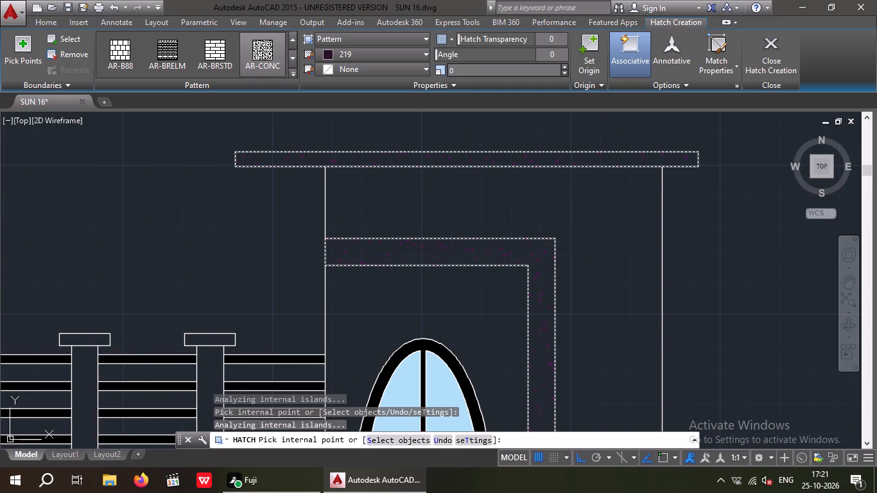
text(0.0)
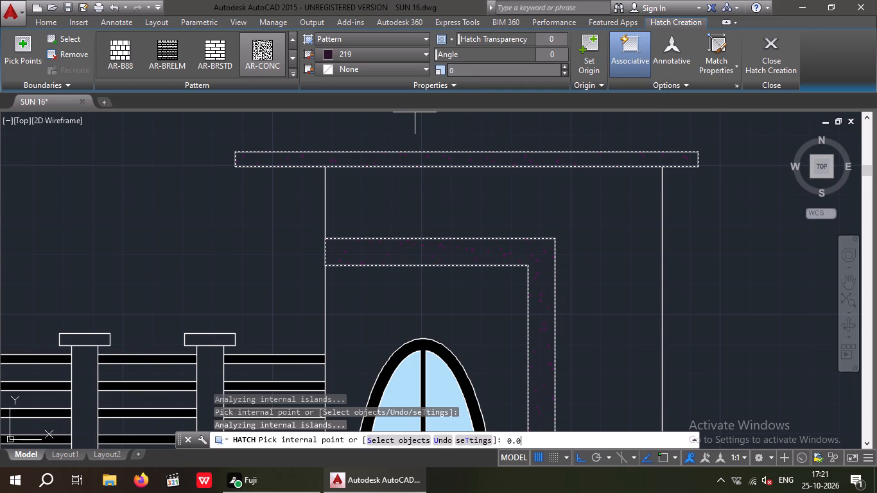
Set the AR-CONC hatch's pattern scale to 0.02 and finish the hatch.
click(463, 74)
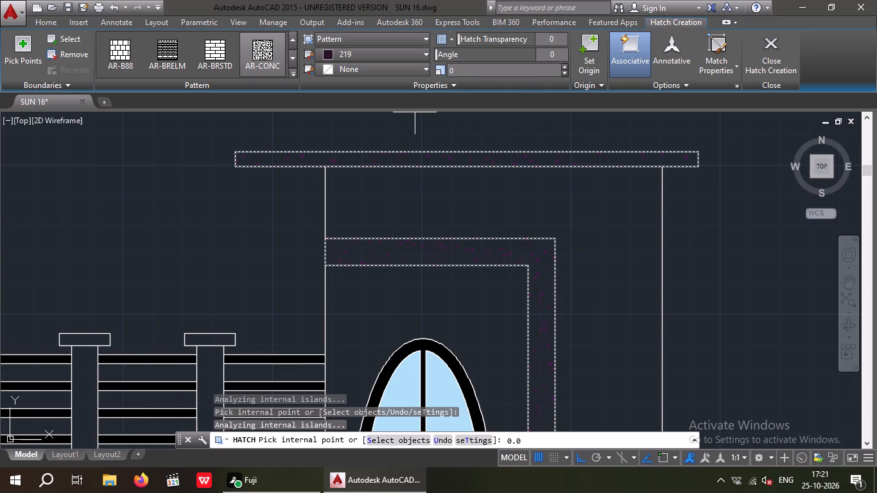
click(457, 71)
text(0.02)
key(Return)
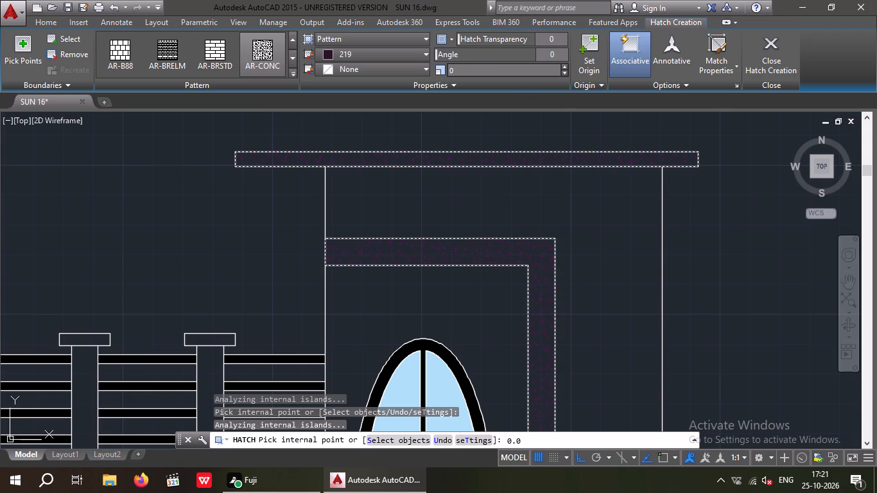
scroll(245, 261, down, 3)
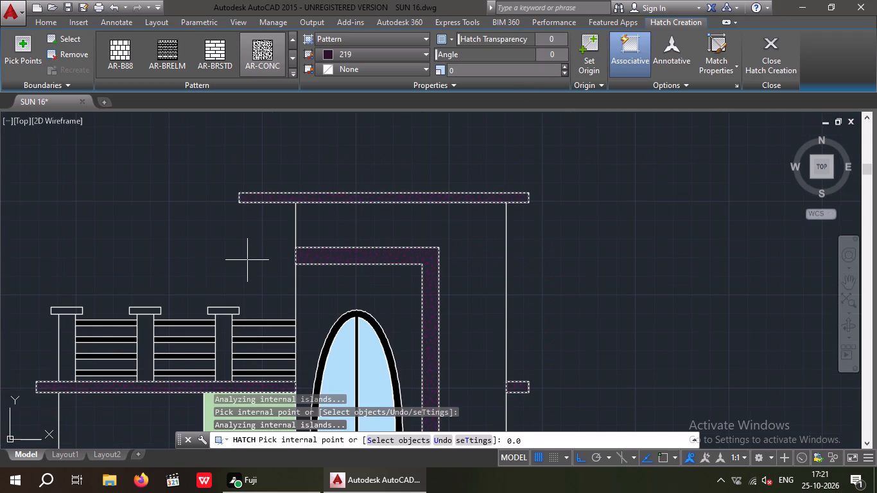
key(Escape)
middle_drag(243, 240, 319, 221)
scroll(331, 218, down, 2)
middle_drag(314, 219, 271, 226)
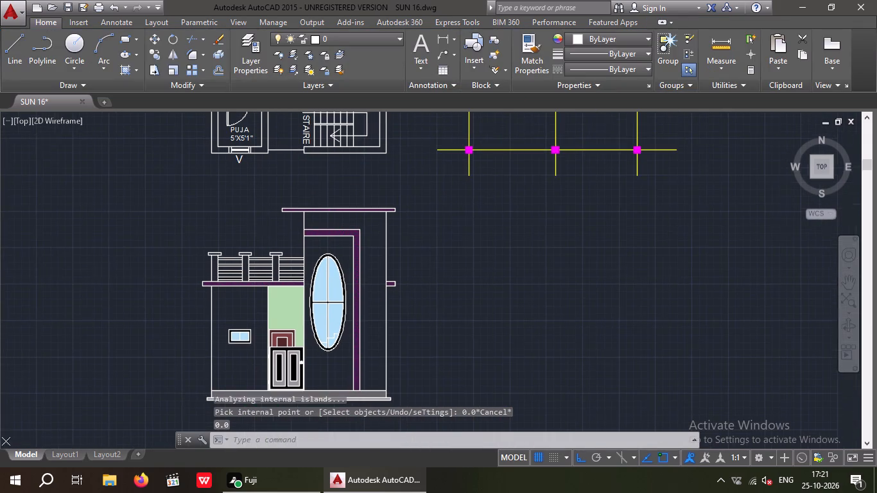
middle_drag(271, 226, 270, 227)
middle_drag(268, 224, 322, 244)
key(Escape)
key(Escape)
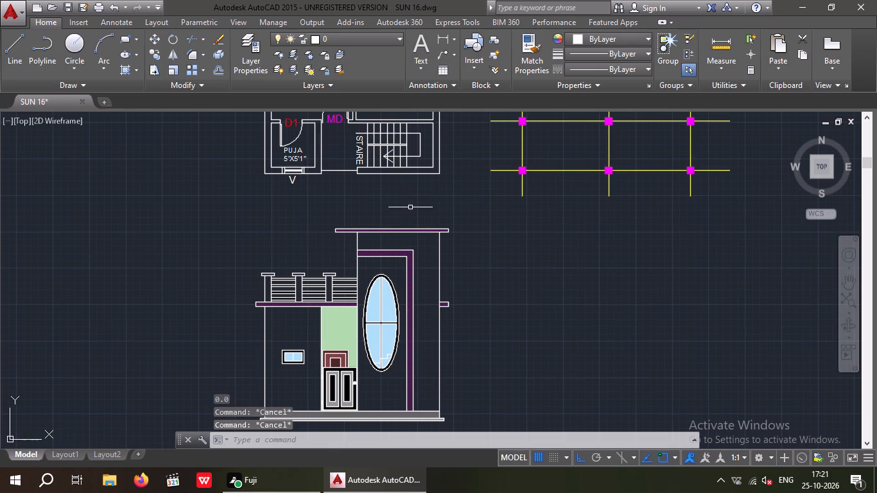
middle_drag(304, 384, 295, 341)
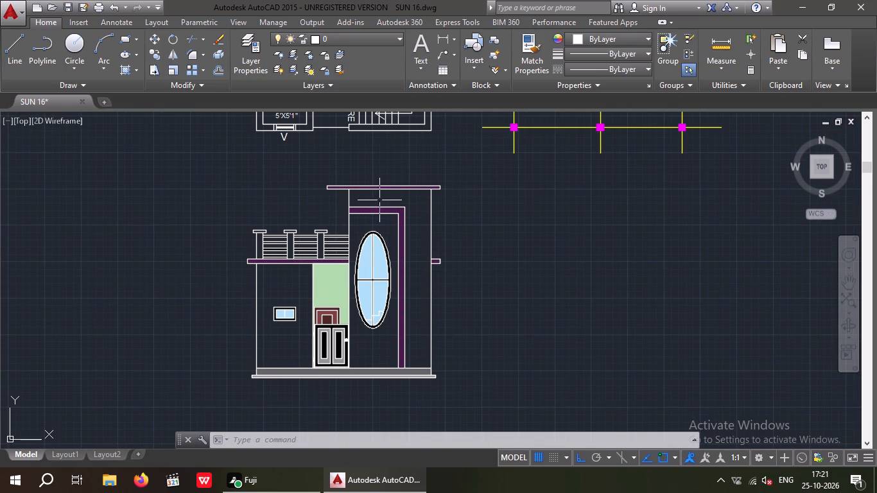
Fill the caps of the three railing posts with a solid hatch in colour 219.
click(126, 71)
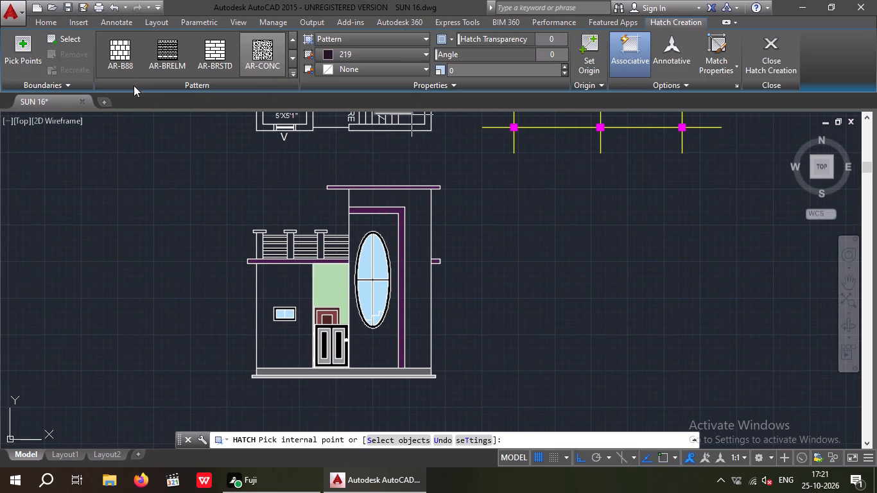
scroll(256, 237, up, 4)
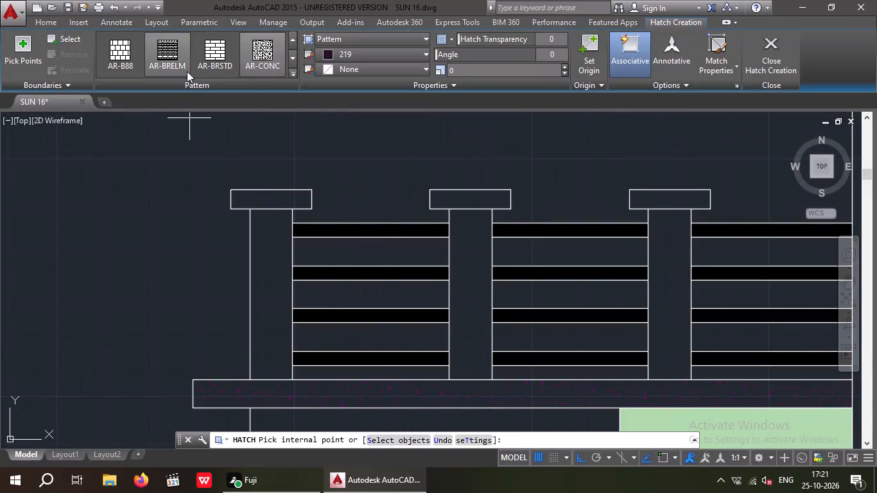
scroll(145, 69, up, 7)
click(128, 49)
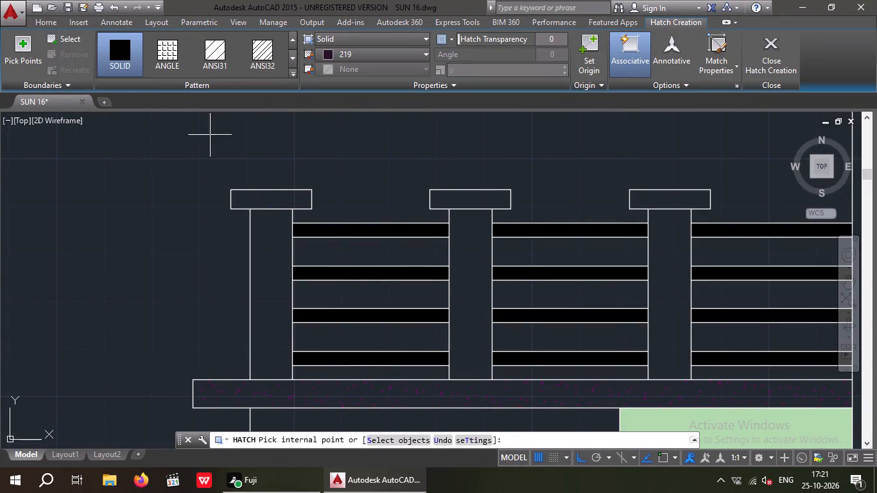
click(263, 202)
click(460, 202)
scroll(465, 188, down, 3)
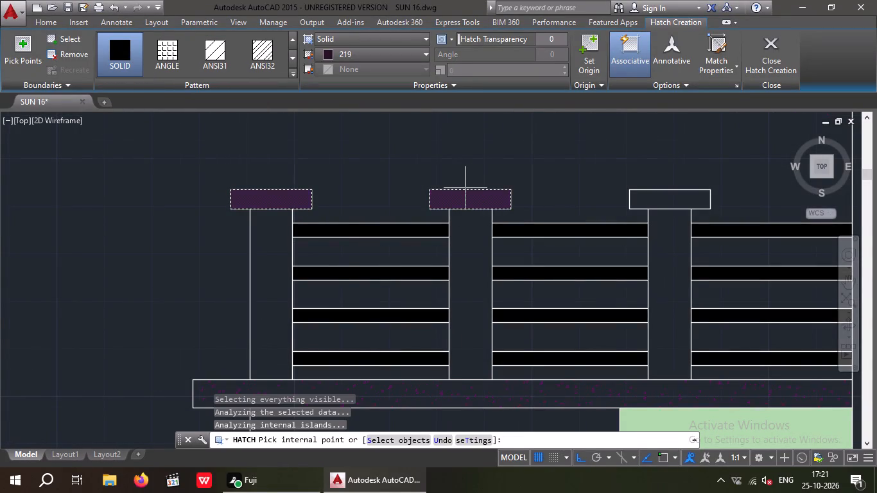
click(598, 193)
scroll(567, 173, down, 1)
middle_drag(567, 173, 402, 203)
scroll(399, 173, down, 3)
scroll(421, 316, up, 3)
middle_drag(424, 340, 412, 490)
scroll(424, 425, down, 1)
middle_drag(424, 446, 417, 480)
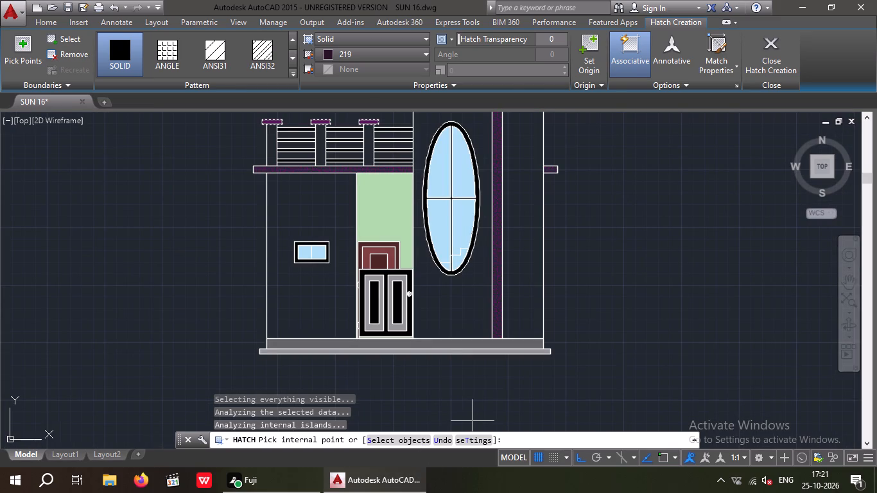
key(Escape)
key(Escape)
Fill the wall around the oval window with a solid hatch in colour 242,113,114.
middle_drag(424, 366, 410, 404)
scroll(411, 387, down, 2)
middle_drag(522, 349, 485, 326)
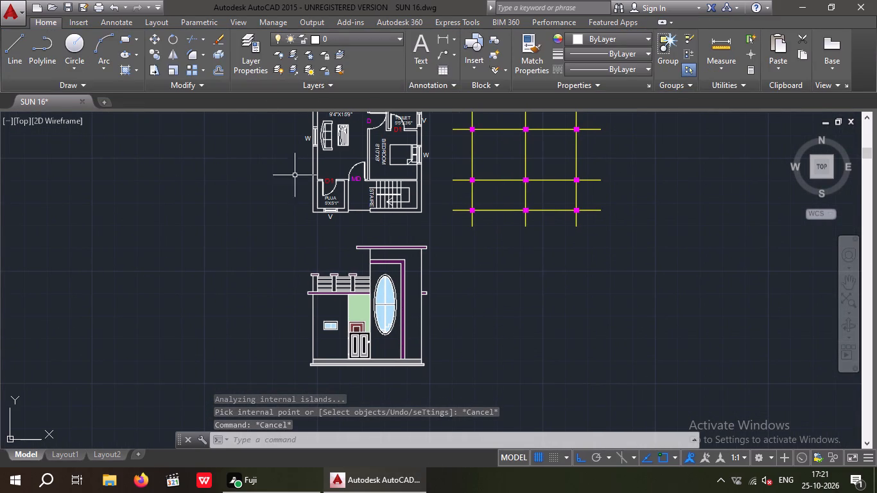
click(125, 69)
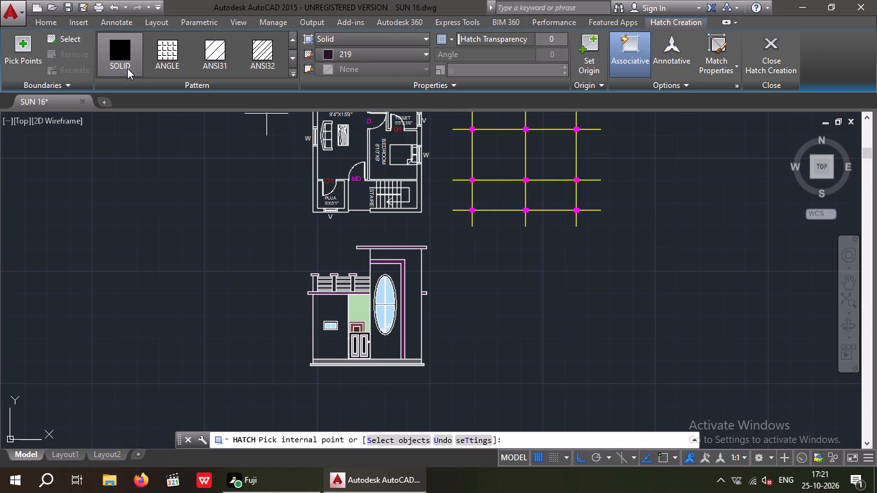
click(397, 53)
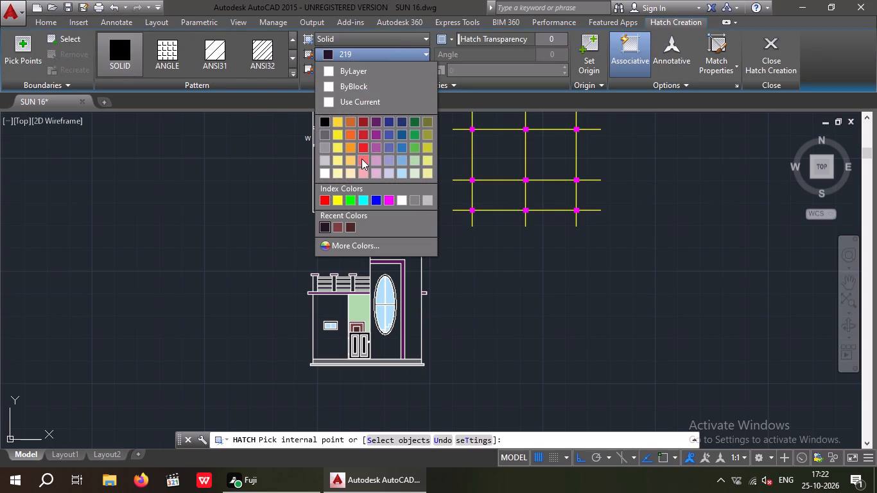
click(363, 159)
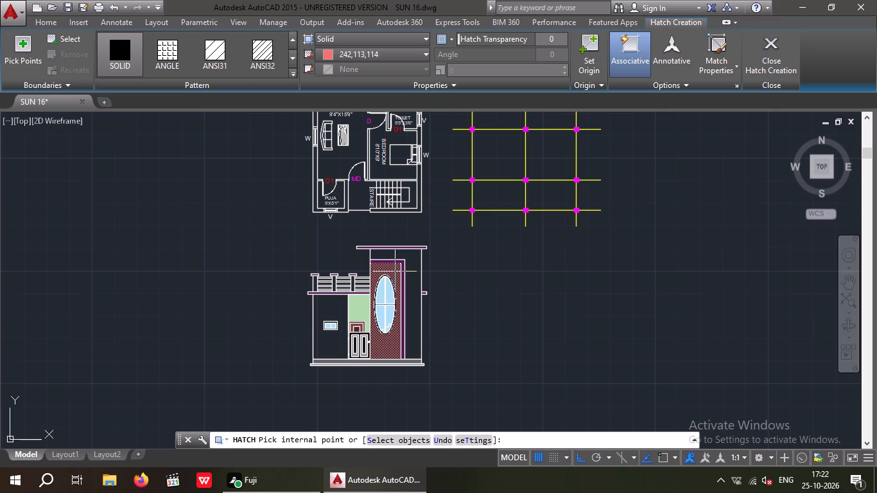
click(395, 272)
key(Escape)
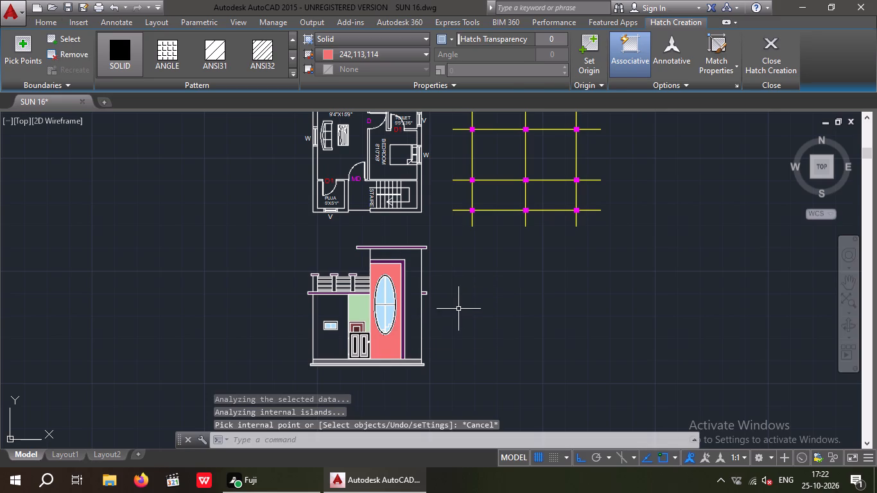
Fill the wall around the small rectangular window with a solid hatch in colour 242,113,114.
middle_drag(457, 315, 438, 334)
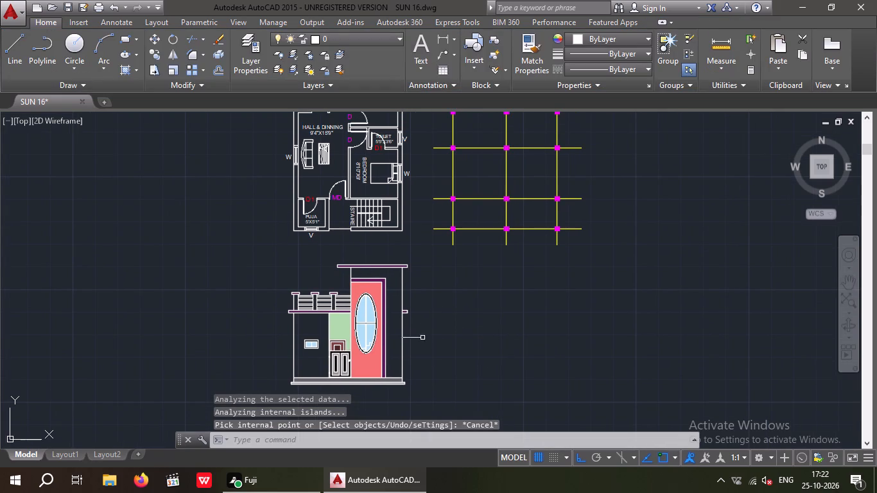
click(125, 70)
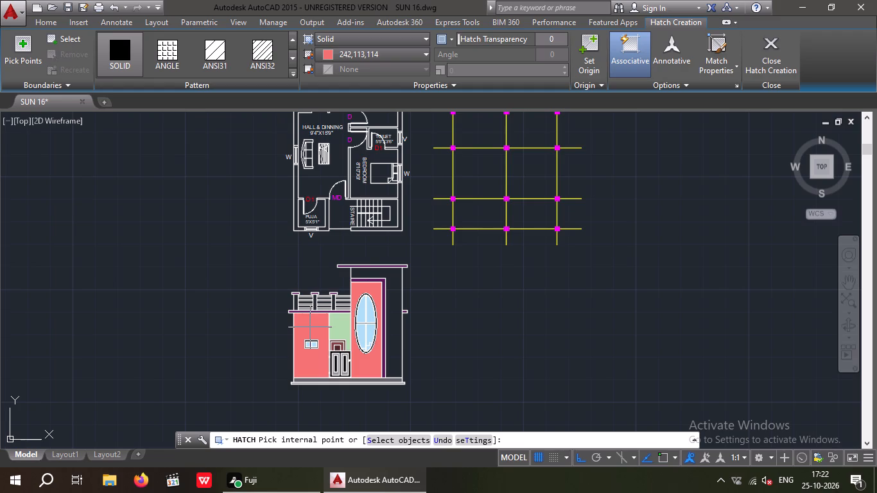
click(317, 325)
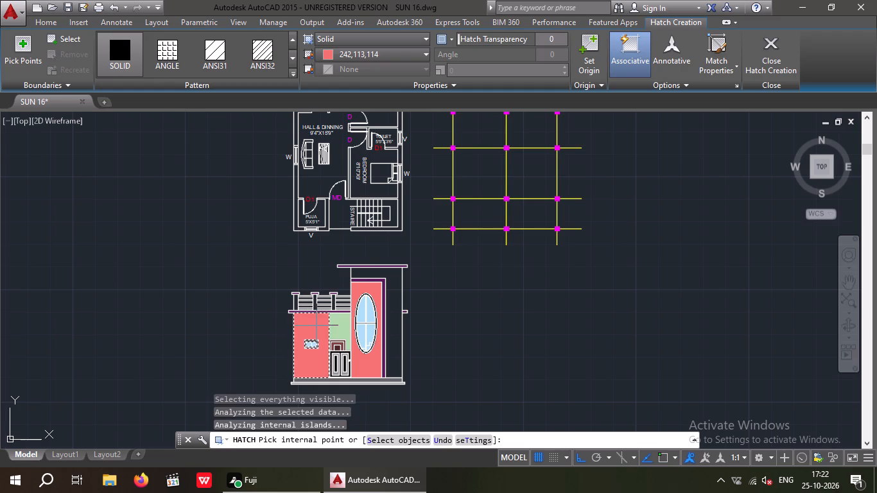
key(Escape)
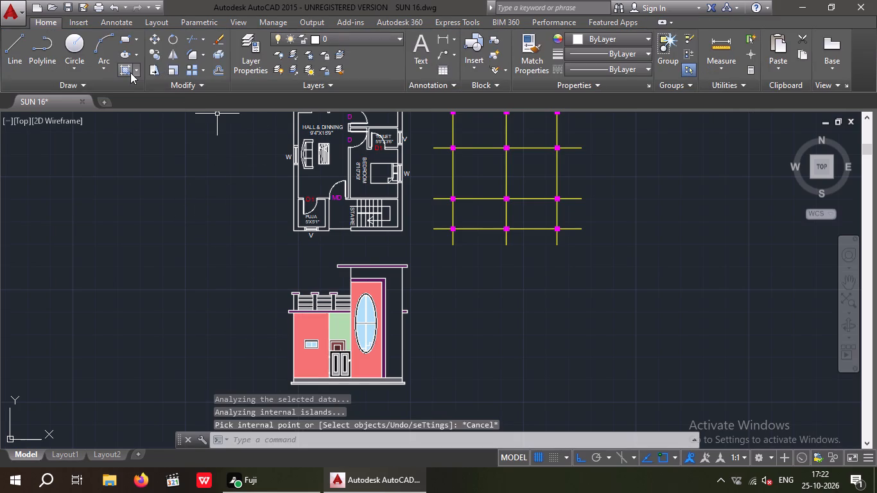
Fill the outer L-shaped wall beneath the roof slab with a solid hatch in colour 94,103,175.
click(126, 73)
click(354, 60)
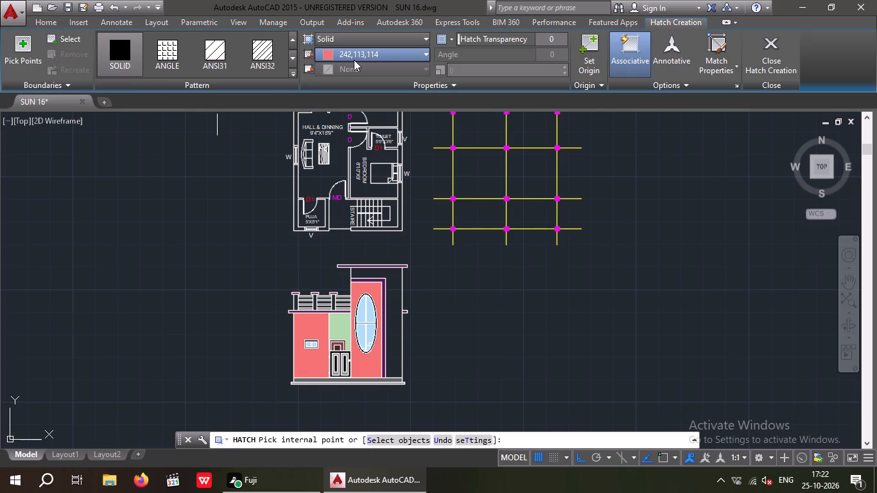
click(388, 135)
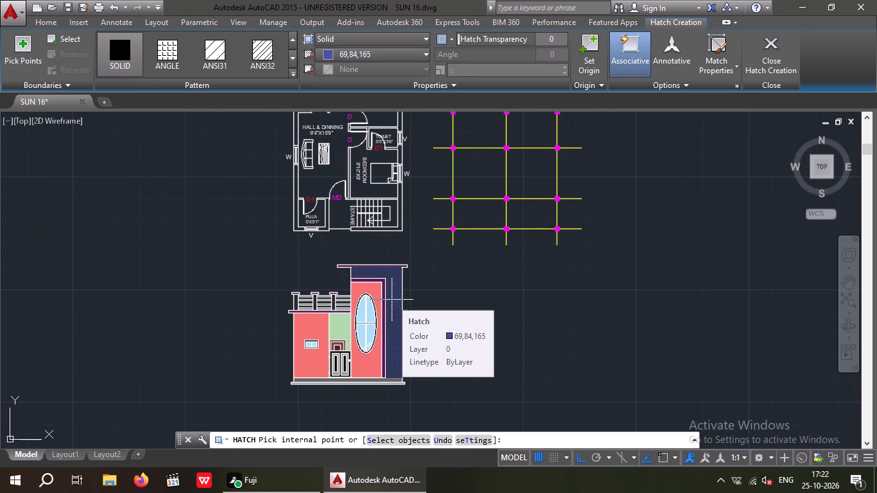
click(378, 59)
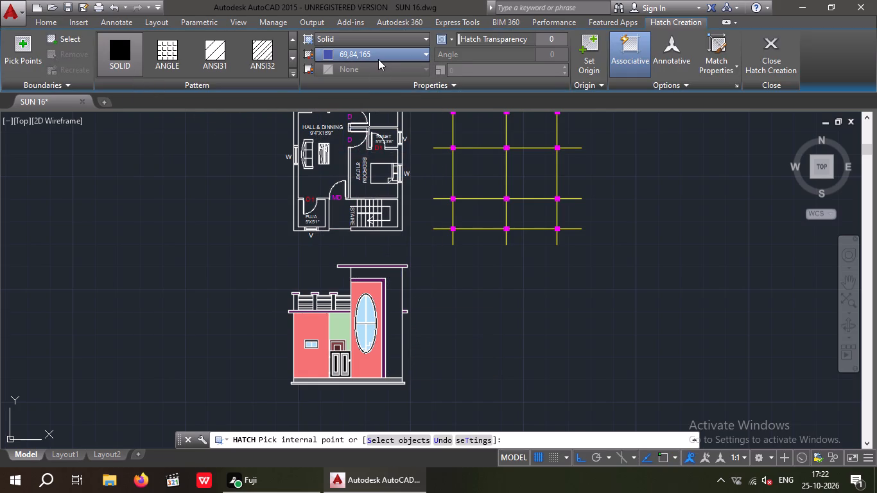
click(389, 150)
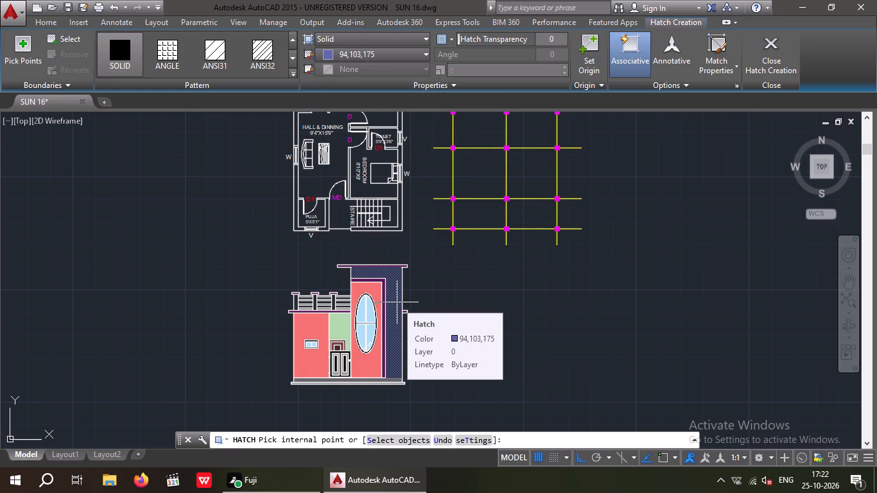
click(394, 302)
key(Escape)
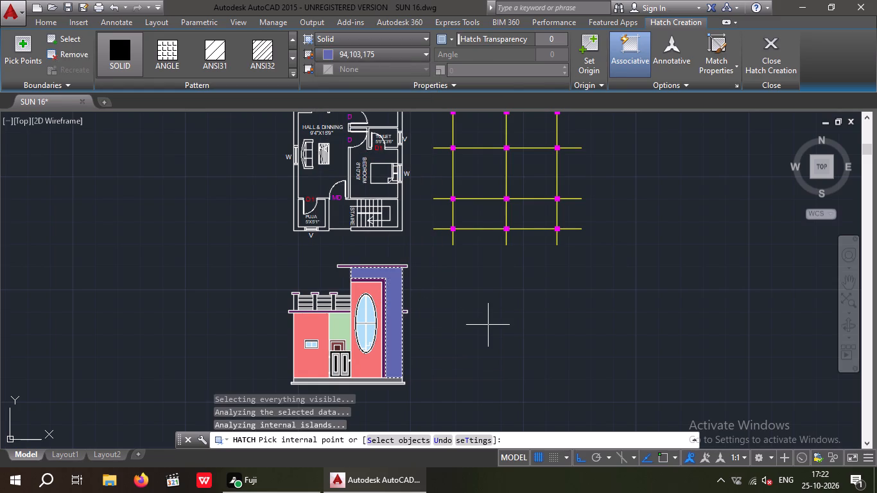
Change the outer L-shaped wall's solid hatch colour to green 88,186,72.
click(398, 331)
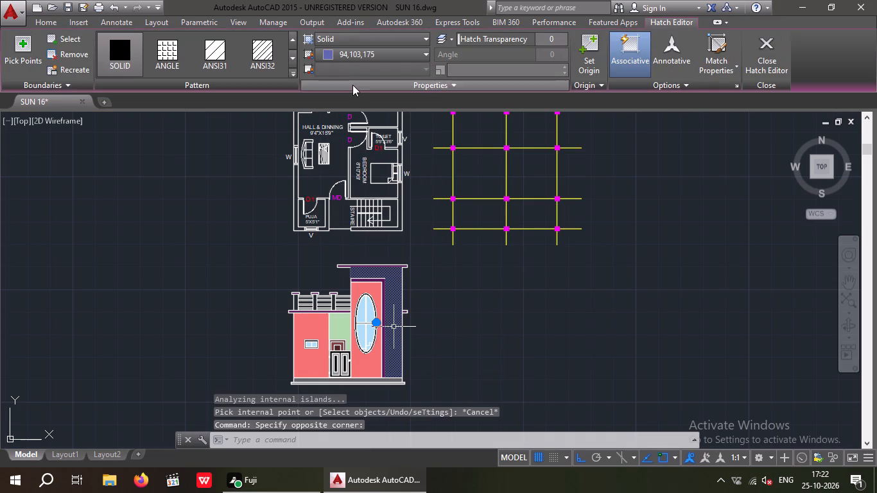
click(366, 56)
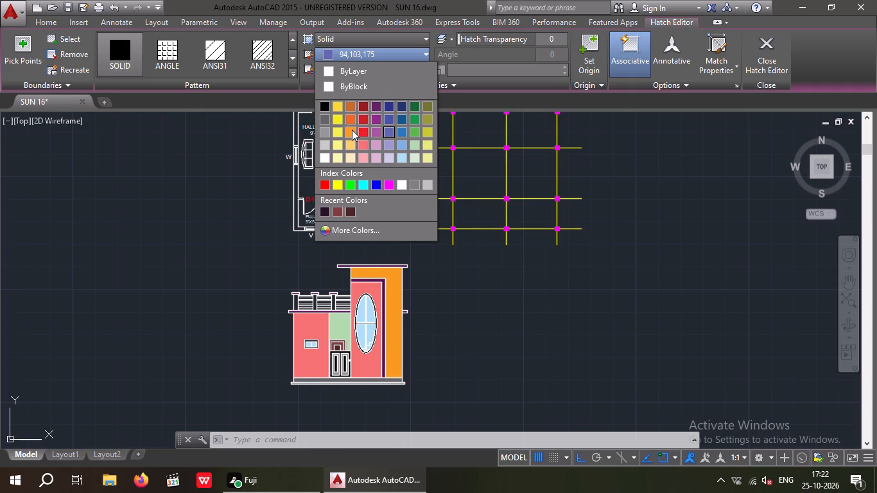
click(415, 130)
key(Escape)
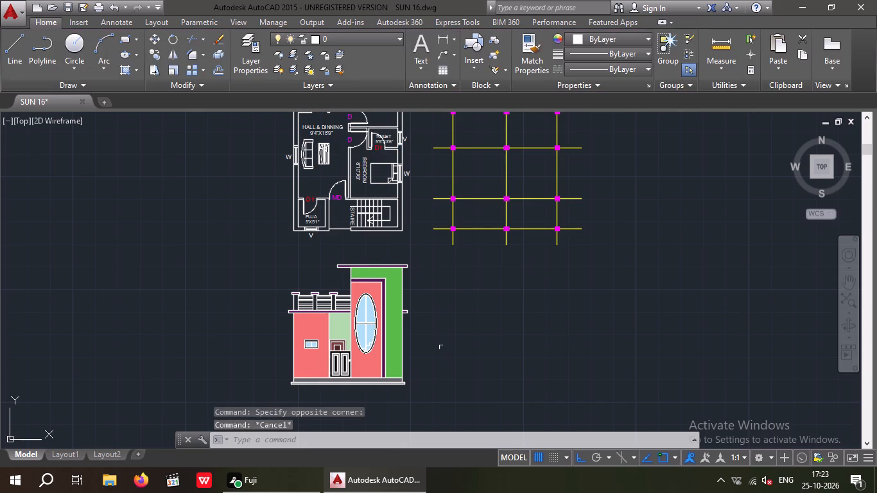
Fill the three railing posts beneath their caps with a solid hatch in green 88,186,72.
middle_drag(441, 346, 474, 341)
middle_drag(350, 404, 351, 404)
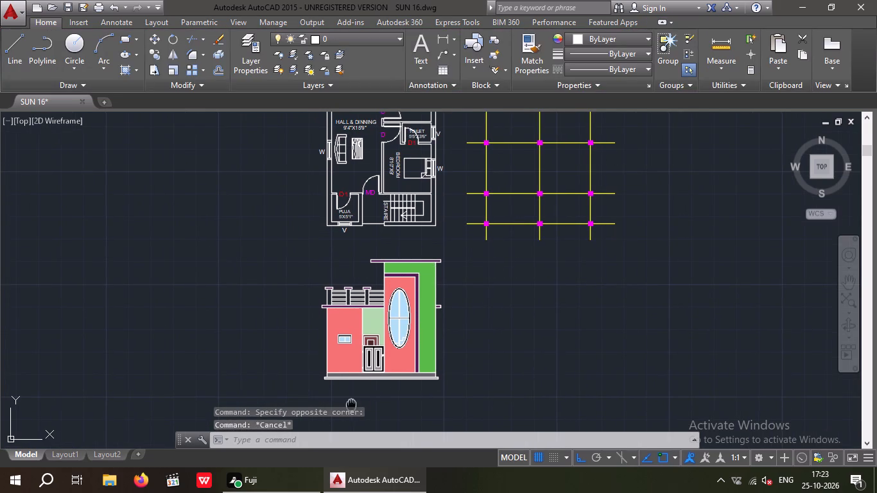
middle_drag(351, 404, 351, 397)
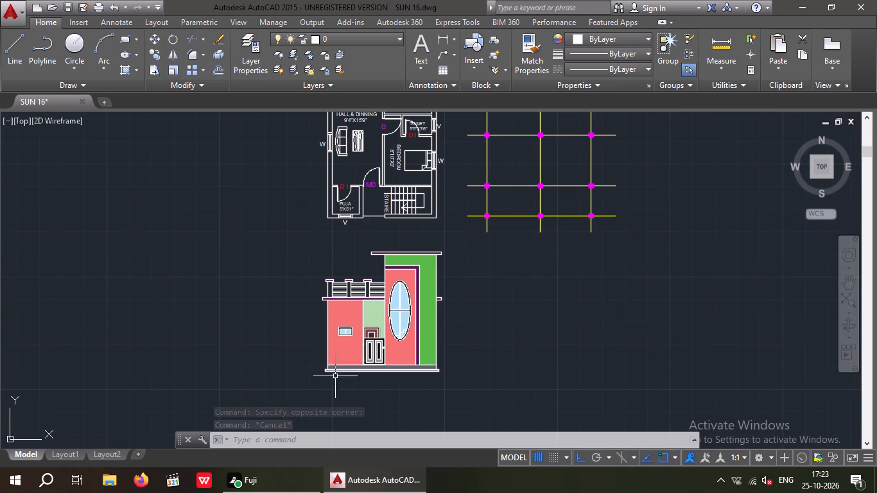
scroll(353, 377, up, 3)
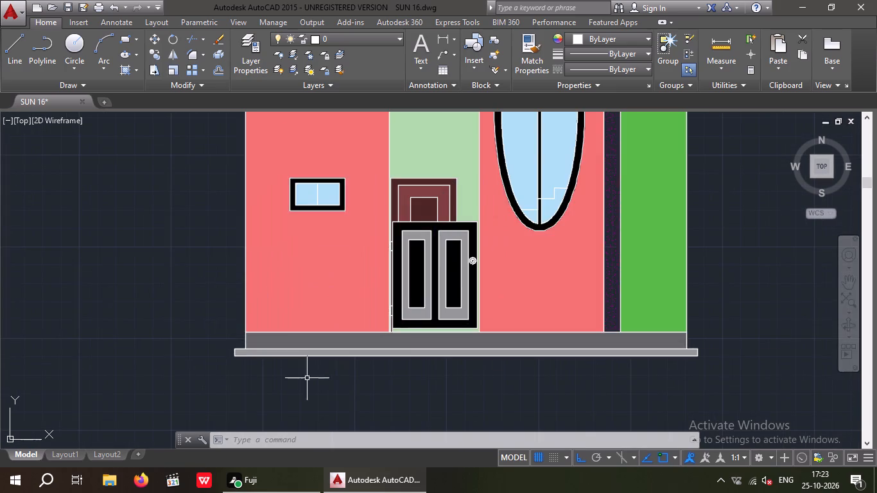
middle_drag(302, 388, 256, 476)
scroll(139, 332, down, 1)
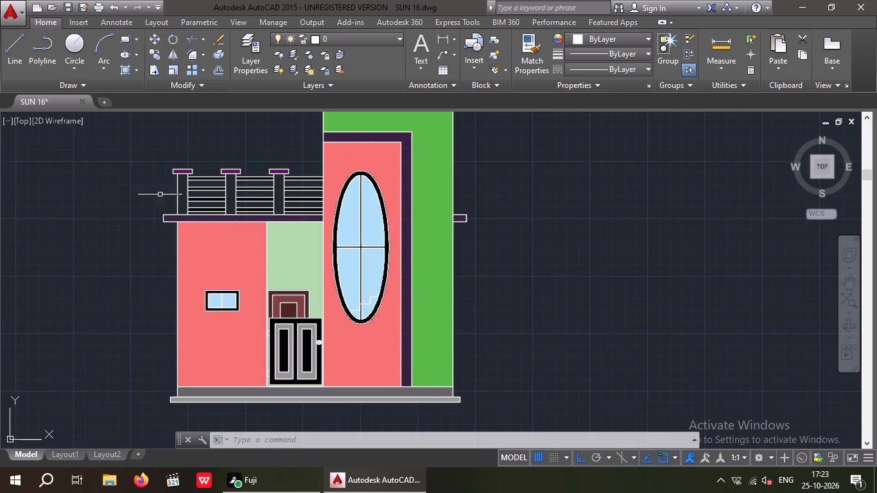
click(125, 69)
click(346, 50)
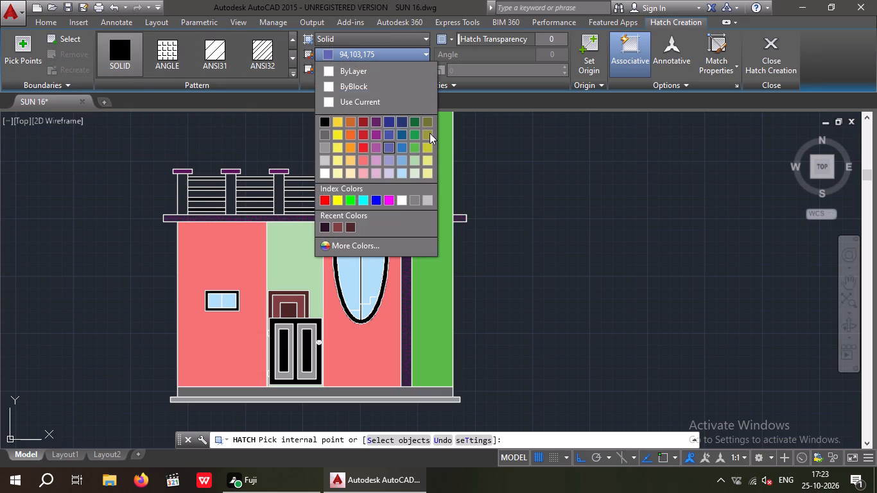
click(417, 146)
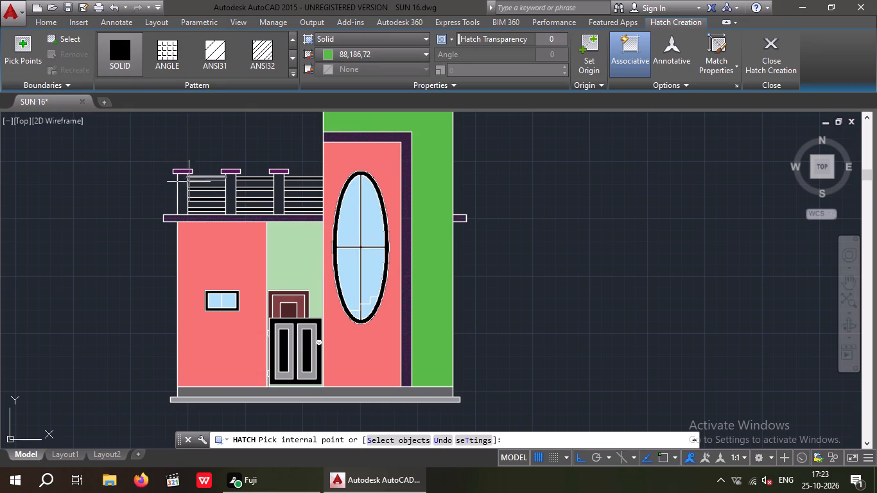
click(183, 186)
click(231, 187)
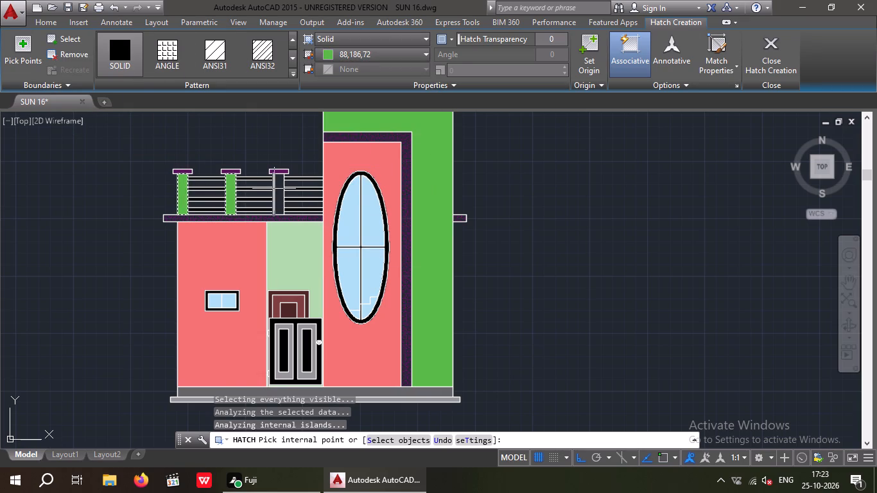
click(279, 189)
scroll(577, 196, down, 2)
middle_drag(574, 213, 546, 272)
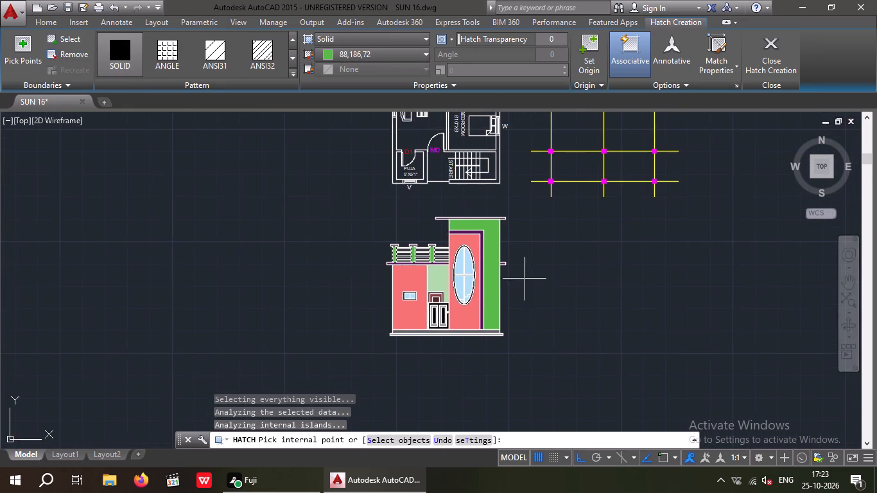
scroll(508, 275, up, 2)
middle_drag(553, 286, 550, 297)
key(Escape)
key(Escape)
key(Escape)
key(Escape)
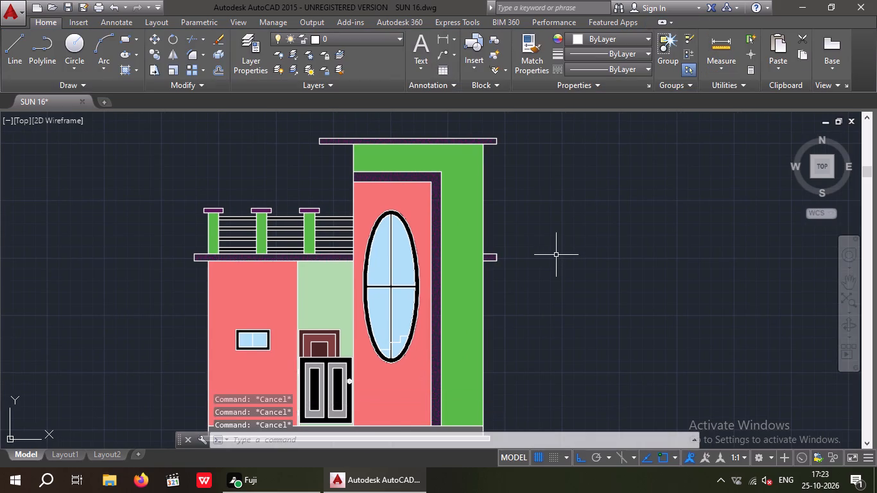
Save the drawing.
middle_click(556, 286)
key(ctrl+s)
key(ctrl+s)
Change the colour of the four windows marked W in the floor plan's outer walls to orange 242,103,34.
scroll(565, 266, down, 1)
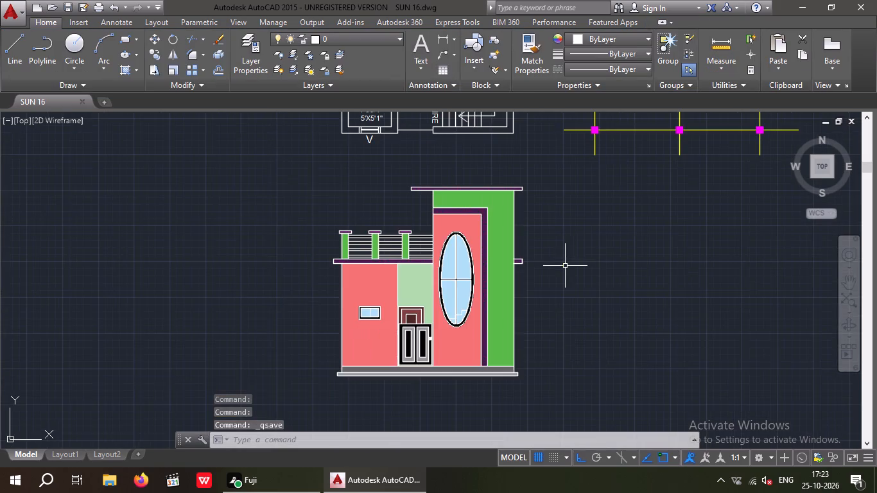
middle_drag(561, 270, 520, 318)
scroll(520, 318, down, 1)
middle_drag(236, 279, 364, 229)
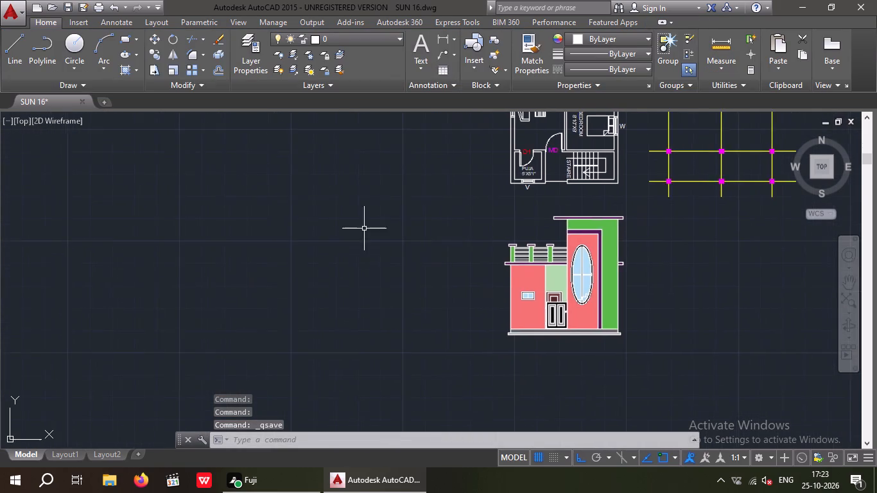
scroll(349, 246, down, 2)
middle_drag(460, 195, 333, 326)
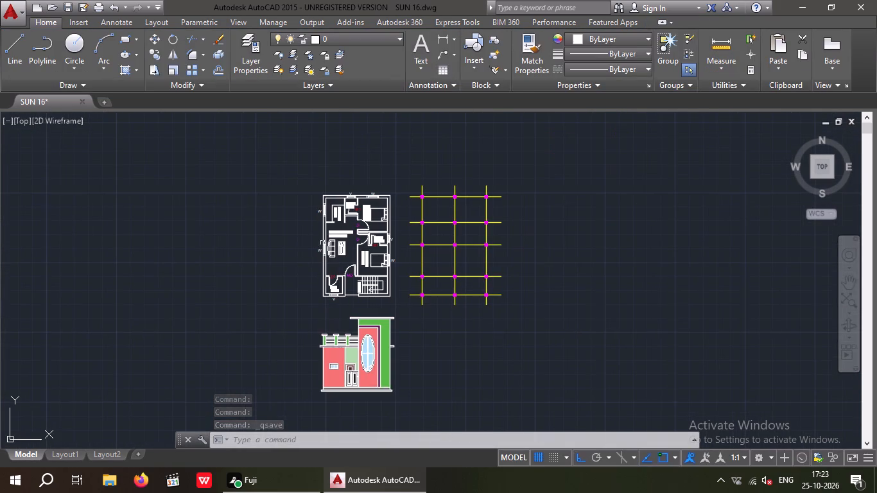
scroll(324, 190, up, 4)
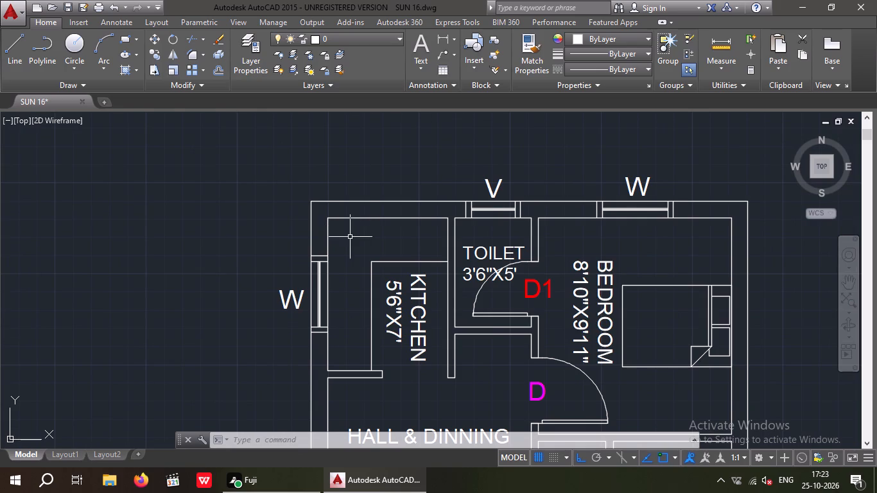
middle_drag(340, 255, 363, 194)
scroll(330, 241, up, 1)
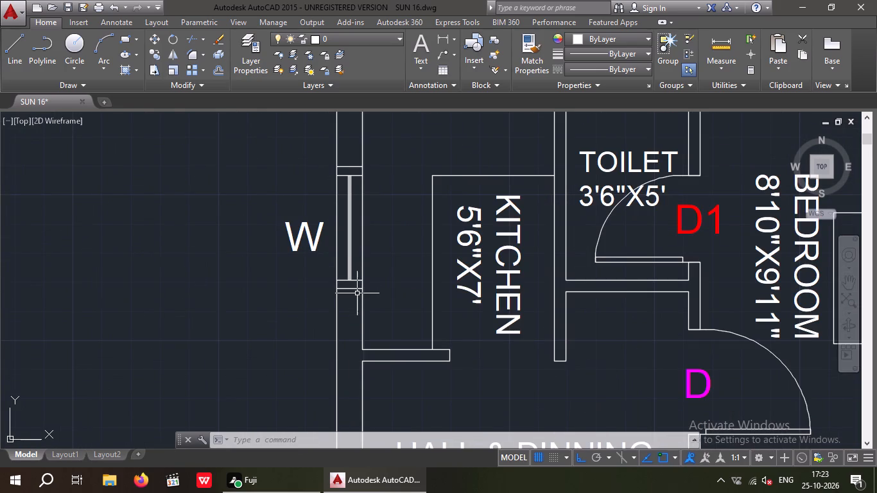
click(356, 294)
click(344, 157)
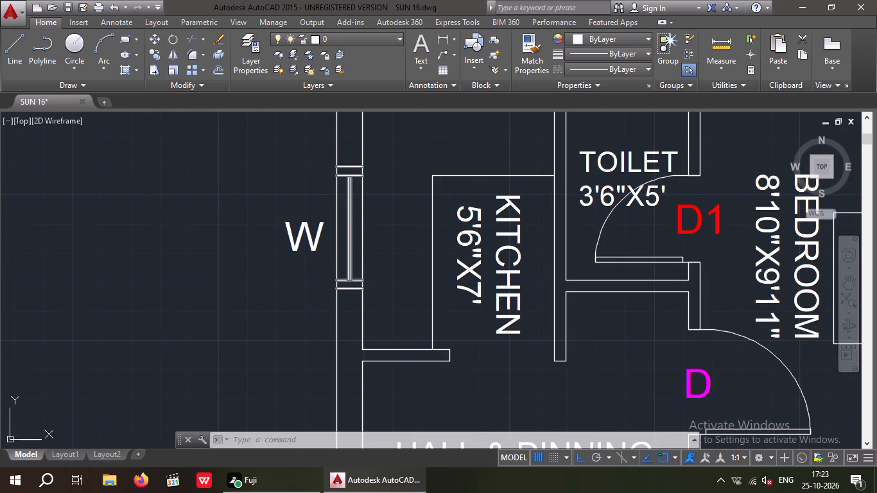
scroll(343, 164, down, 2)
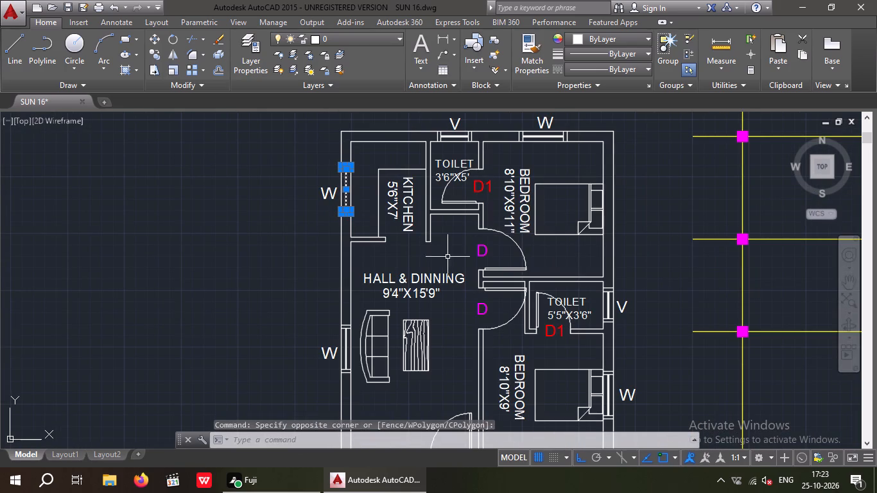
scroll(542, 124, up, 4)
drag(724, 191, 669, 197)
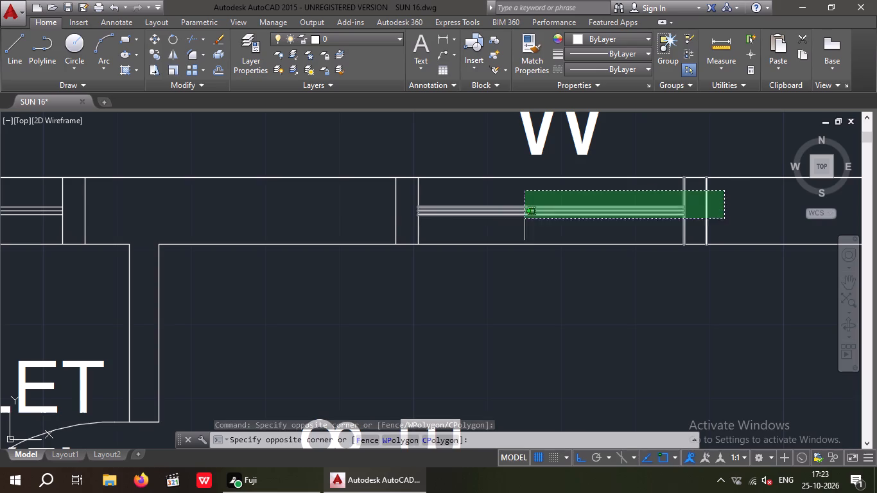
click(329, 222)
scroll(349, 195, down, 4)
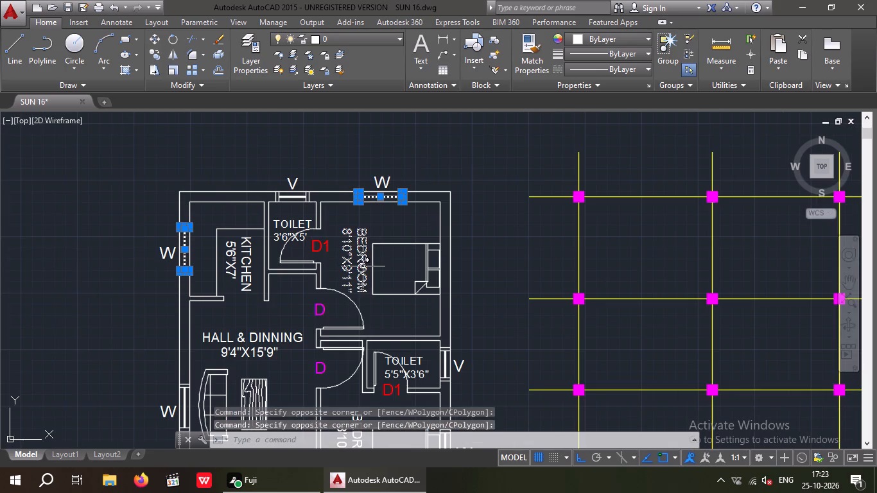
middle_drag(361, 265, 385, 151)
scroll(213, 313, up, 3)
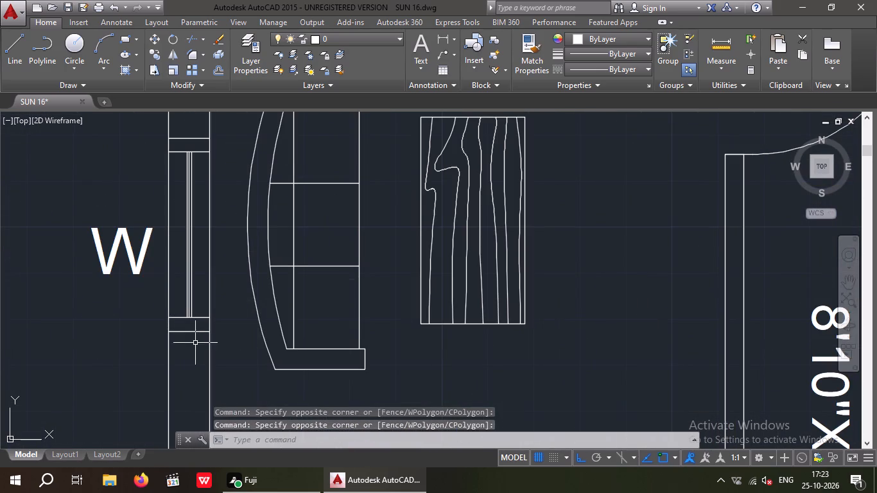
drag(202, 340, 194, 335)
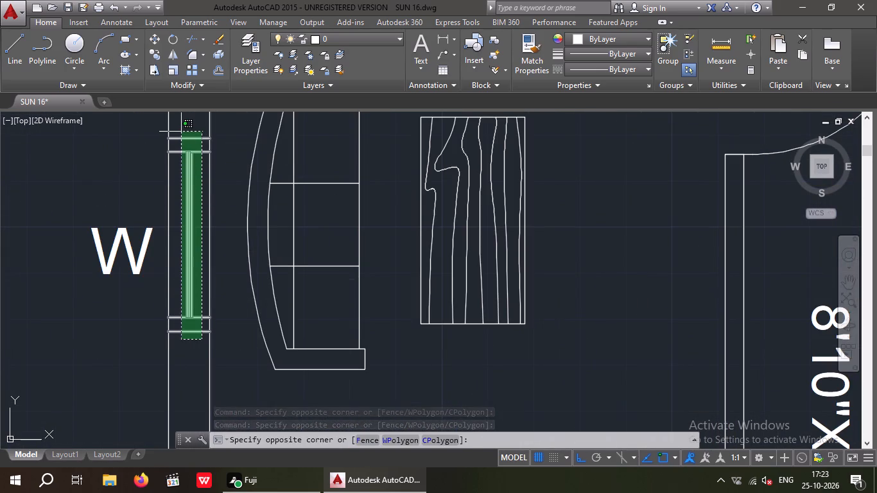
click(181, 132)
scroll(181, 132, down, 4)
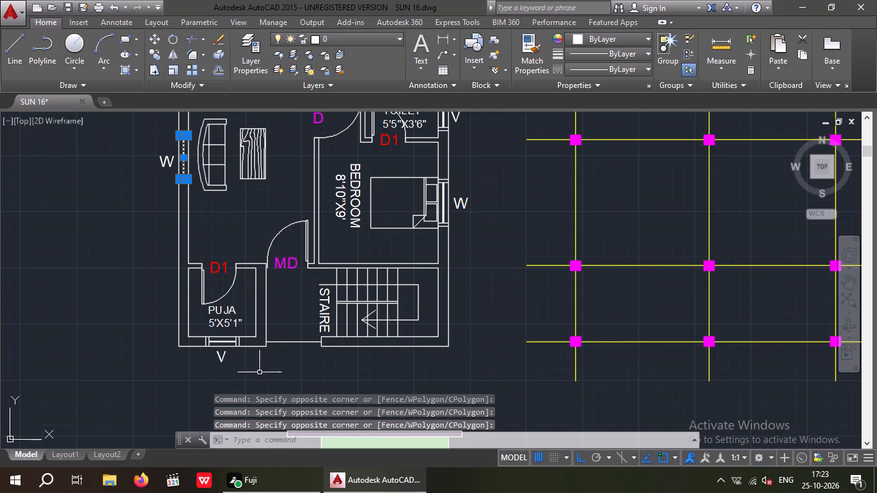
scroll(444, 185, up, 3)
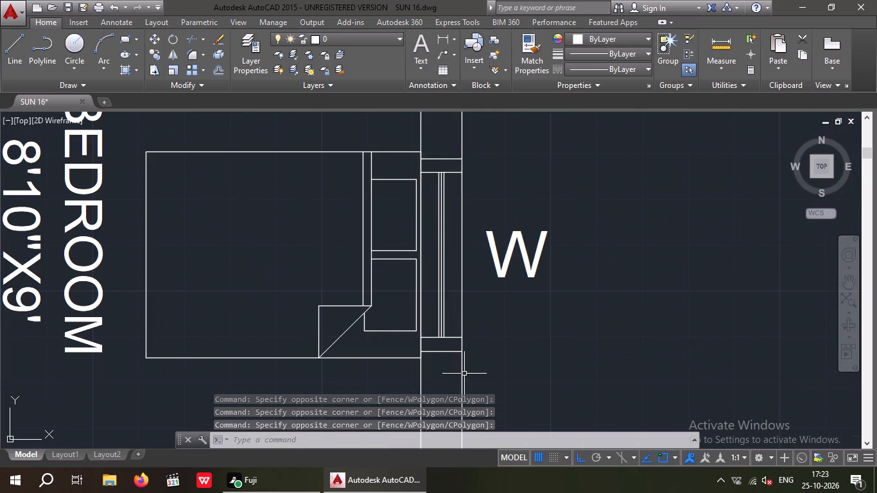
click(453, 365)
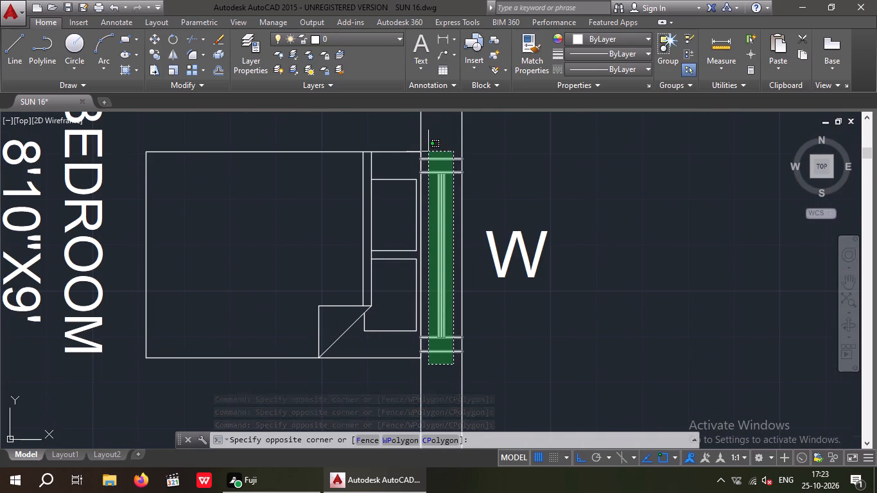
click(428, 151)
scroll(432, 163, down, 3)
middle_drag(497, 264, 453, 372)
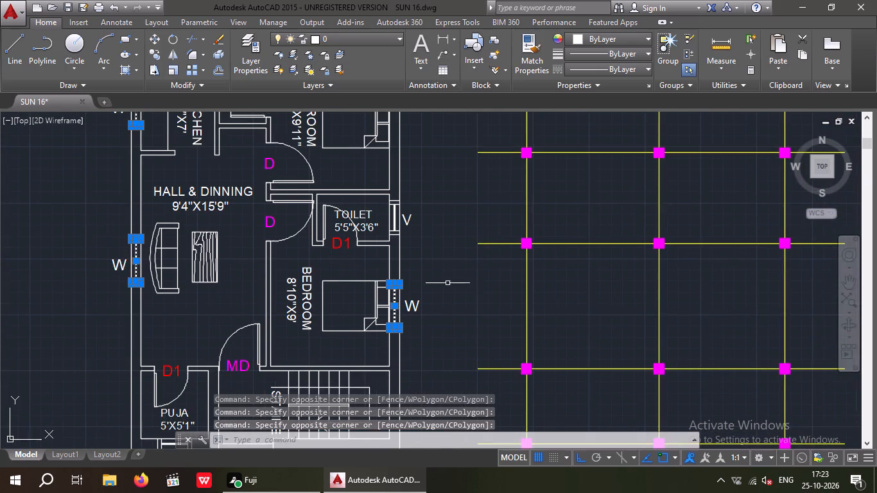
middle_drag(440, 256, 446, 358)
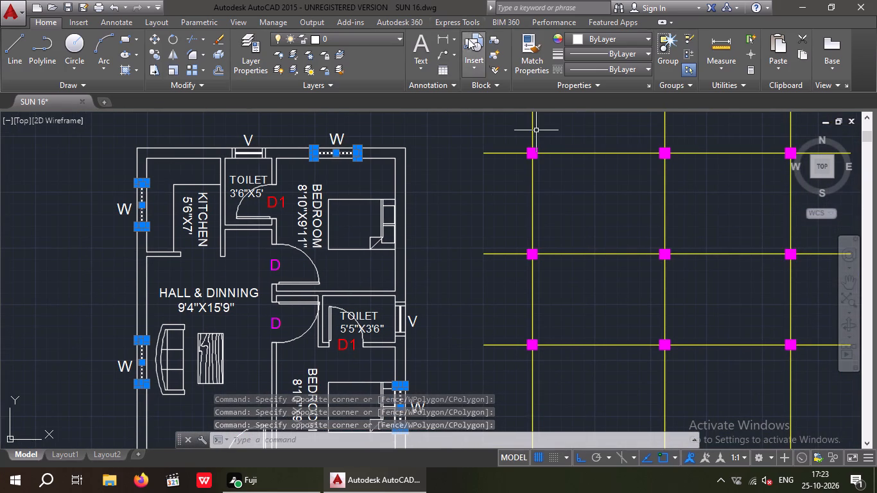
click(587, 40)
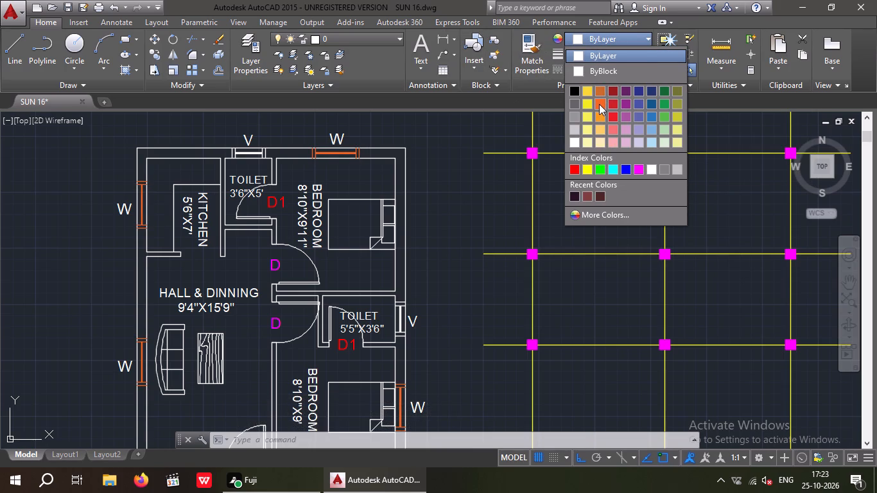
click(599, 104)
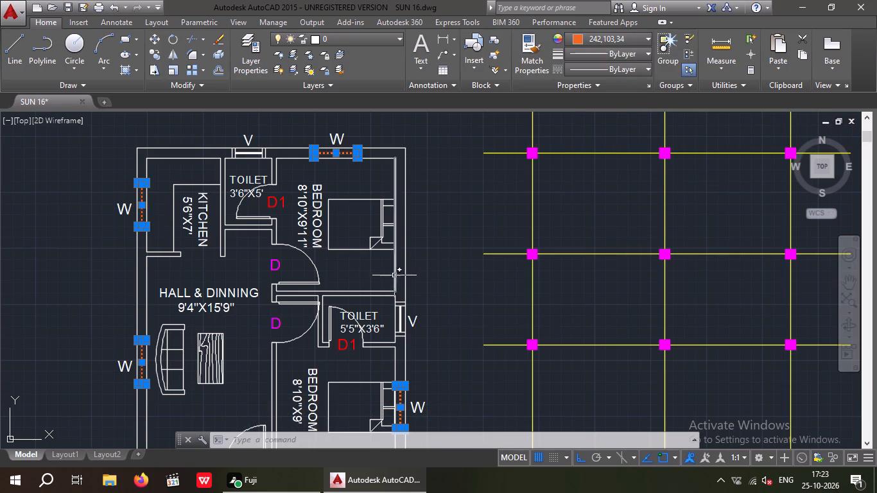
key(Escape)
Change the colour of the three ventilators marked V, at both toilets and the puja room, to a lighter orange.
scroll(236, 142, up, 3)
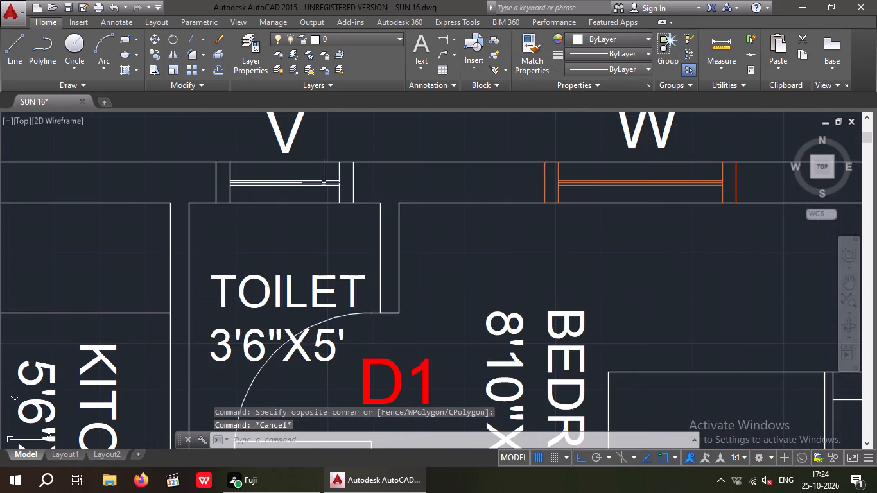
scroll(306, 177, up, 2)
drag(447, 166, 389, 177)
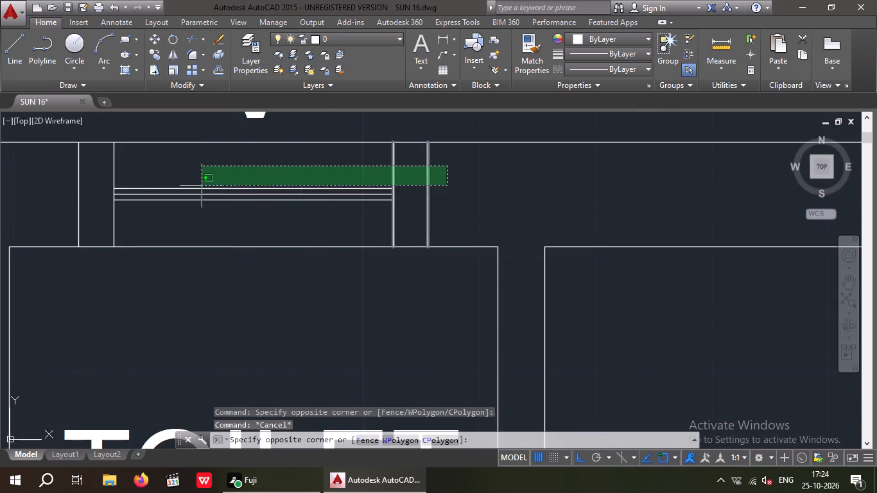
click(57, 205)
scroll(96, 164, down, 5)
middle_drag(141, 212, 291, 129)
scroll(297, 132, down, 3)
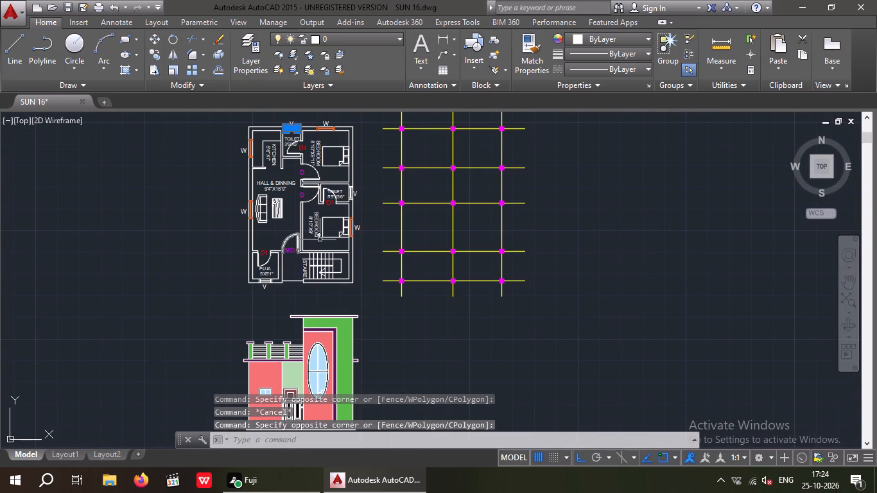
scroll(350, 189, up, 5)
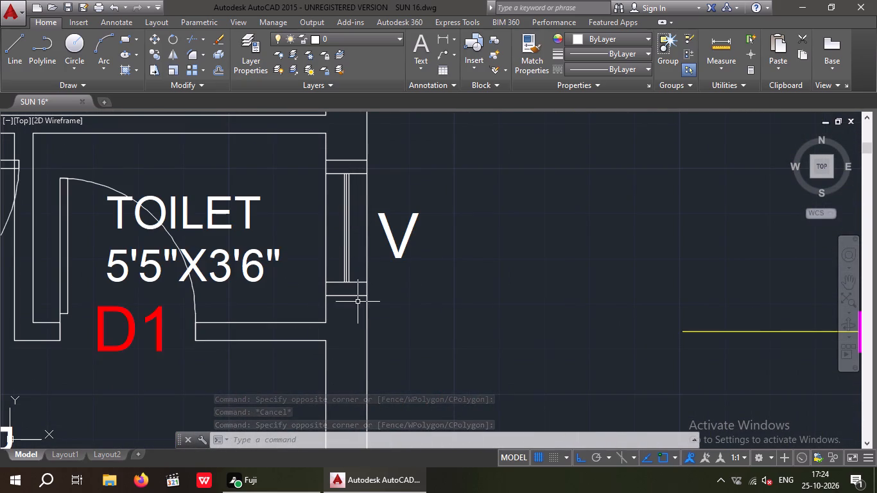
drag(358, 304, 355, 295)
click(339, 151)
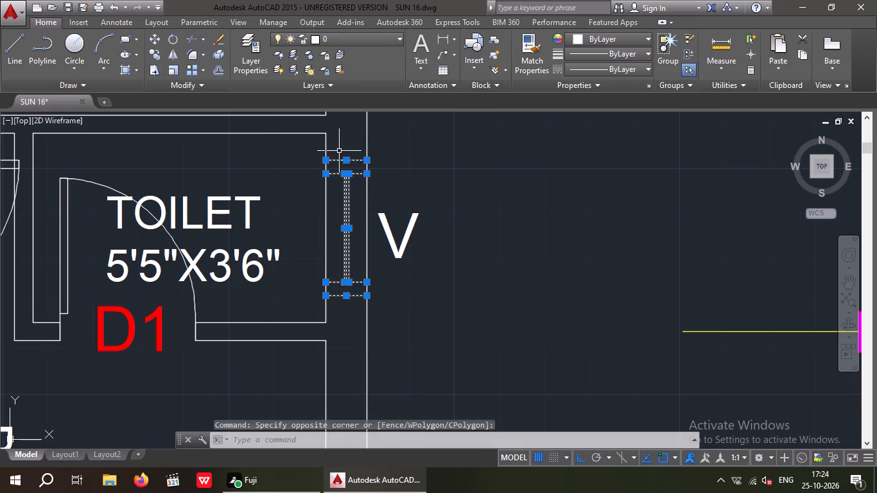
scroll(339, 151, down, 3)
middle_drag(379, 254, 381, 311)
scroll(385, 253, down, 2)
middle_drag(385, 257, 386, 263)
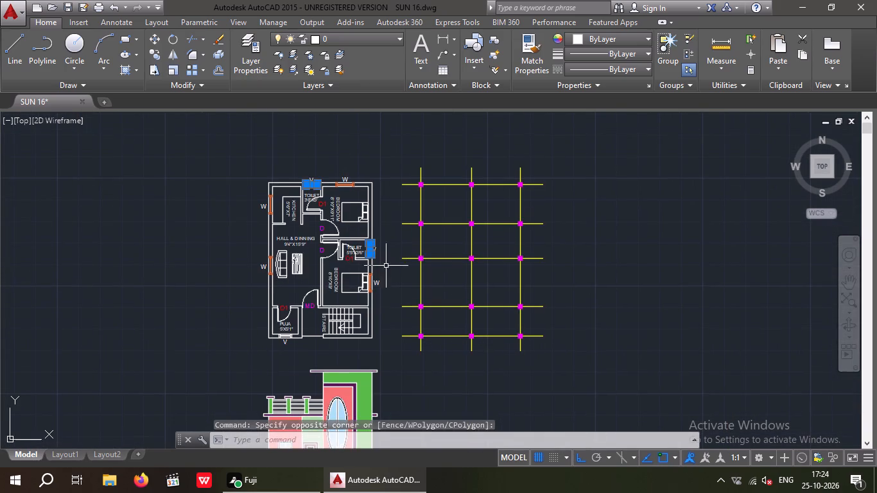
scroll(281, 353, up, 5)
scroll(364, 182, up, 2)
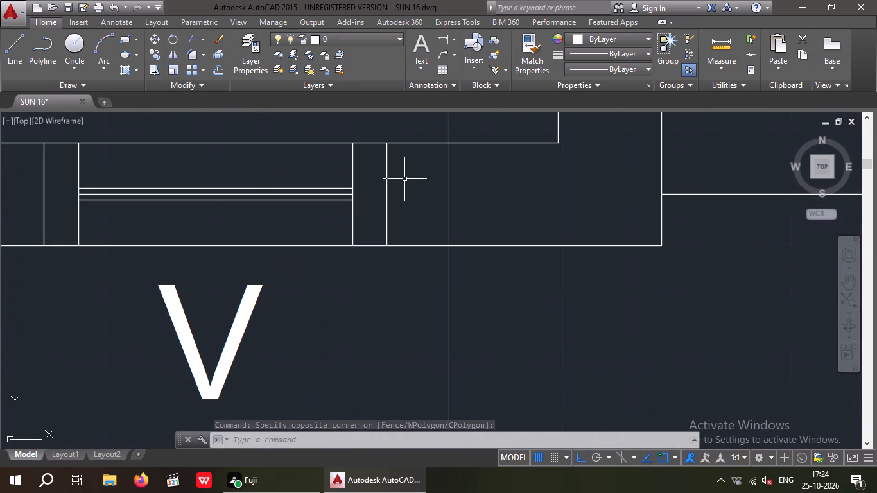
drag(403, 164, 331, 176)
click(19, 207)
scroll(39, 198, down, 2)
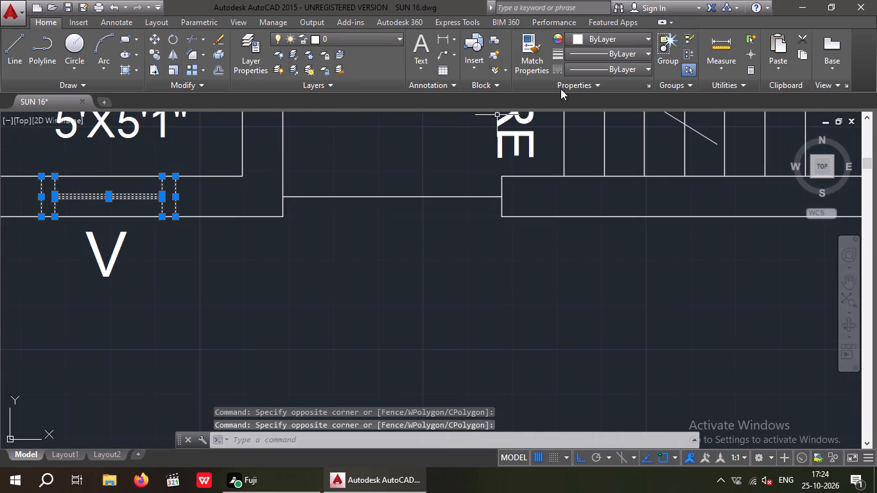
click(597, 35)
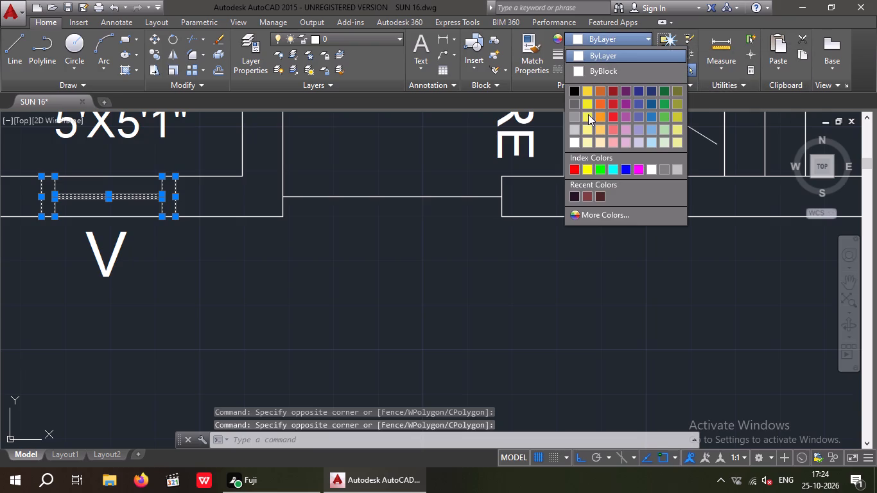
click(599, 115)
key(Escape)
Change the colour of the four W window labels around the floor plan to Green.
scroll(393, 266, down, 3)
middle_drag(395, 288, 410, 334)
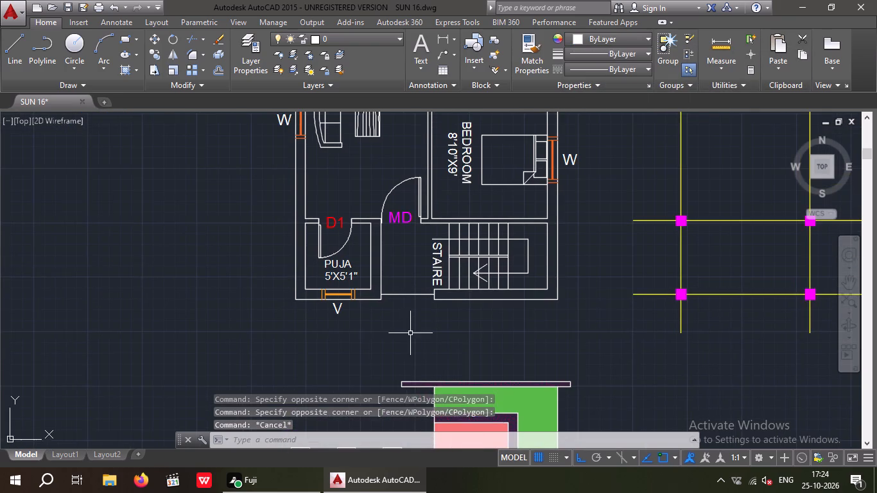
middle_drag(410, 336, 412, 356)
middle_click(438, 358)
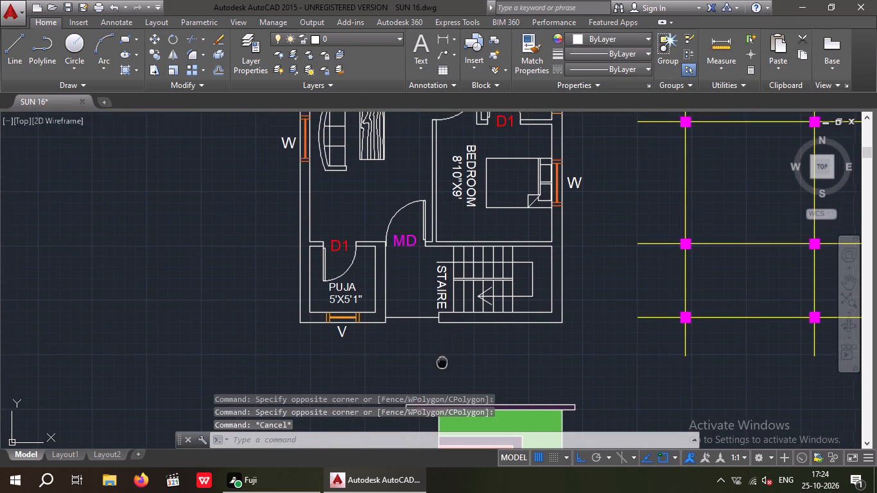
scroll(461, 325, down, 1)
middle_drag(457, 329, 420, 371)
scroll(496, 267, up, 1)
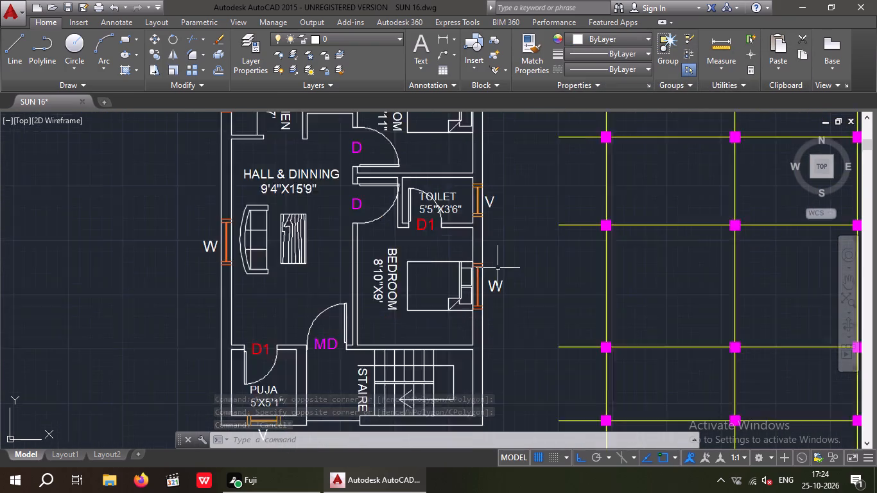
scroll(498, 268, up, 1)
drag(529, 320, 512, 307)
click(501, 282)
scroll(497, 284, down, 2)
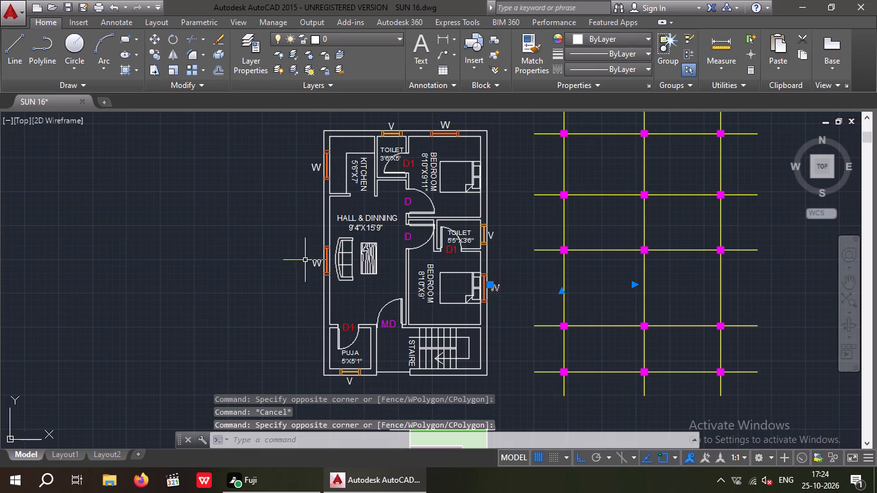
scroll(305, 260, up, 3)
click(339, 291)
click(320, 227)
scroll(320, 226, down, 3)
middle_drag(323, 237, 323, 331)
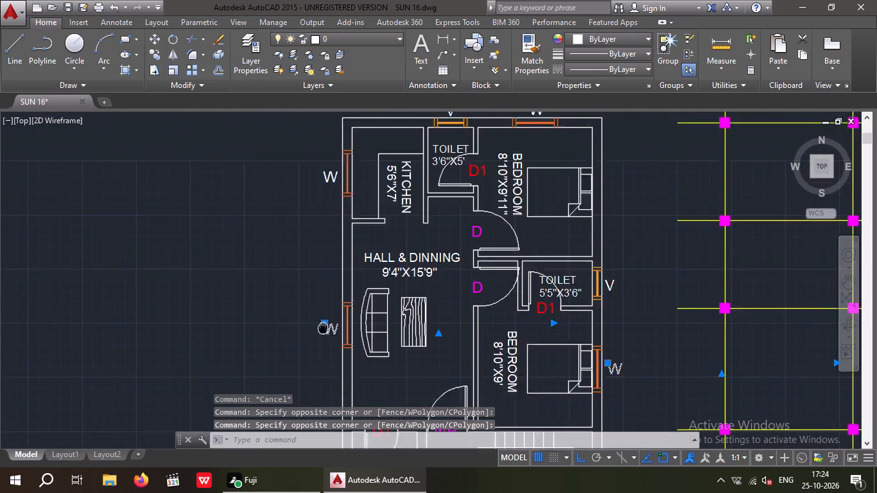
middle_drag(323, 331, 323, 383)
scroll(335, 198, up, 3)
drag(310, 372, 281, 340)
click(277, 319)
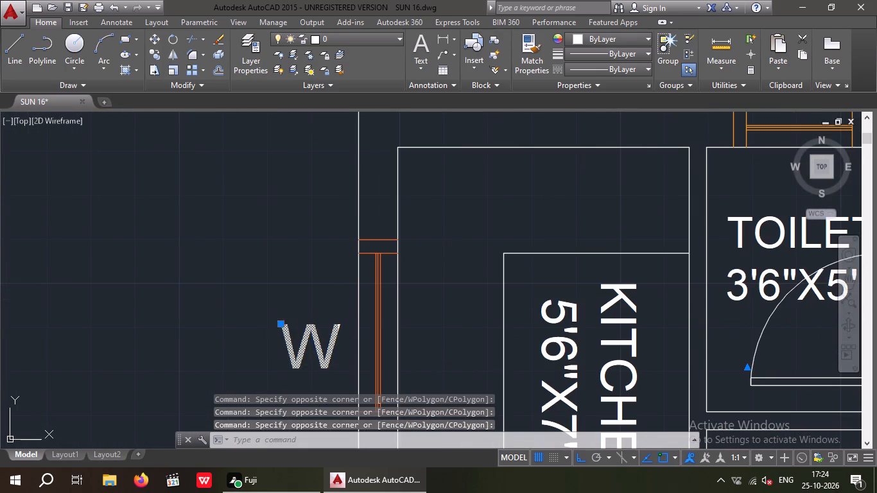
scroll(280, 213, down, 4)
scroll(422, 180, up, 3)
drag(430, 179, 369, 207)
click(349, 217)
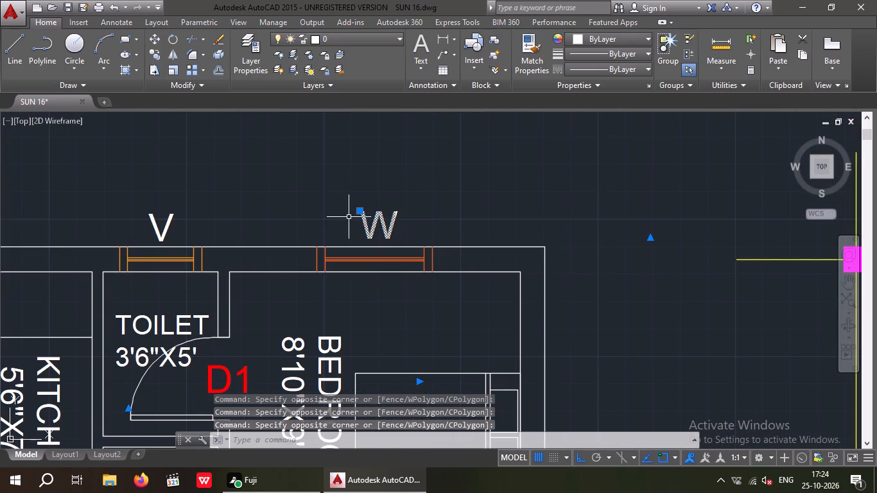
scroll(347, 132, down, 4)
middle_drag(415, 216, 417, 189)
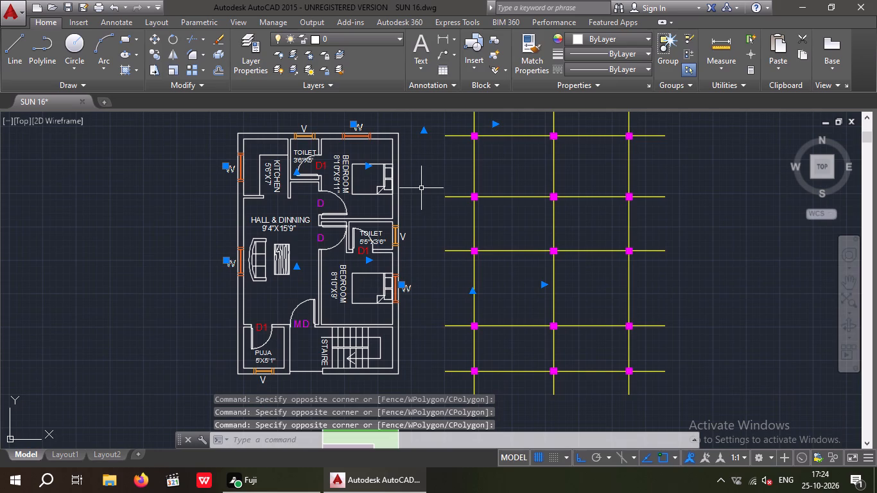
click(614, 35)
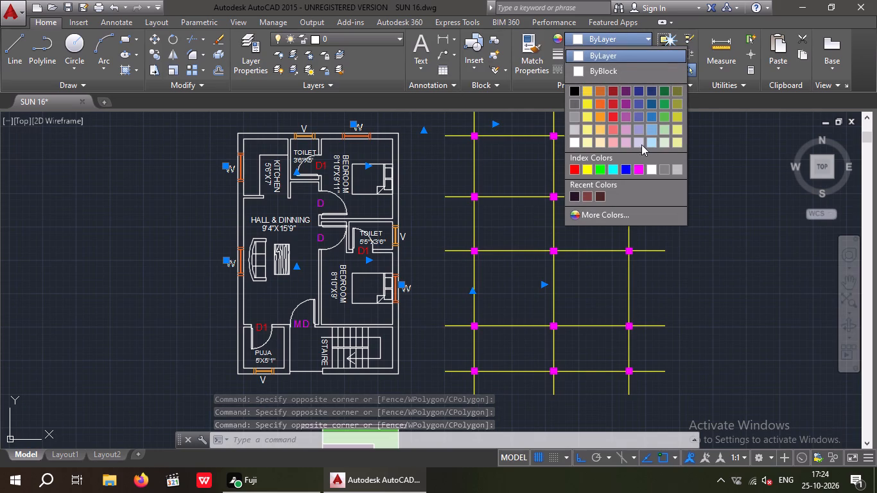
click(602, 170)
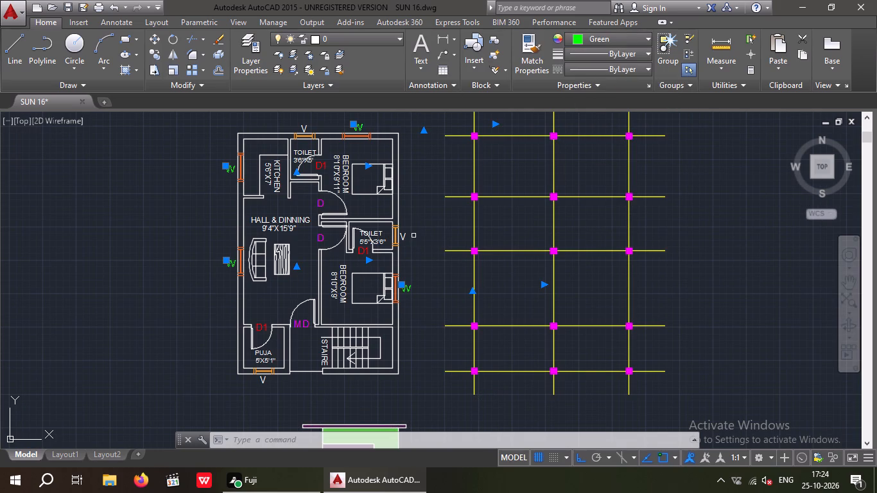
key(Escape)
Change the colour of the three V ventilator labels, at both toilets and the puja room, to Blue.
middle_drag(329, 167, 345, 237)
scroll(325, 189, up, 2)
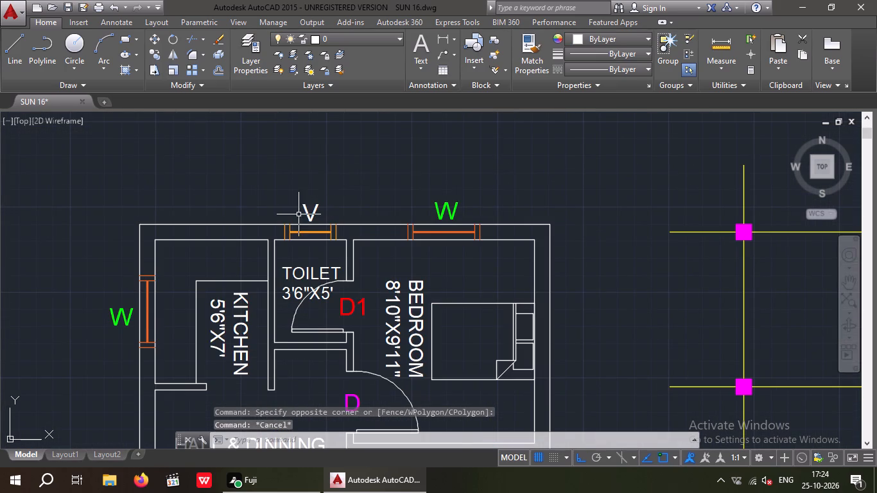
drag(338, 184, 296, 213)
click(287, 213)
scroll(307, 177, down, 4)
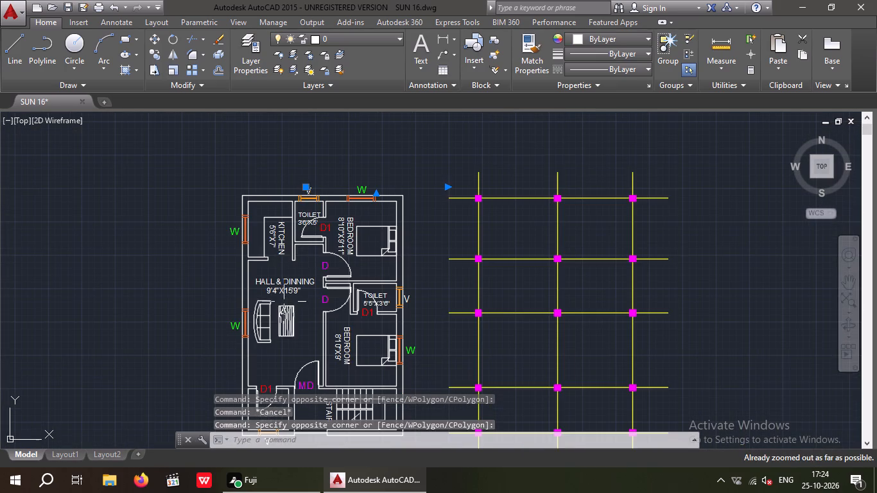
middle_drag(290, 279, 297, 198)
scroll(275, 367, up, 3)
drag(287, 348, 254, 355)
click(244, 352)
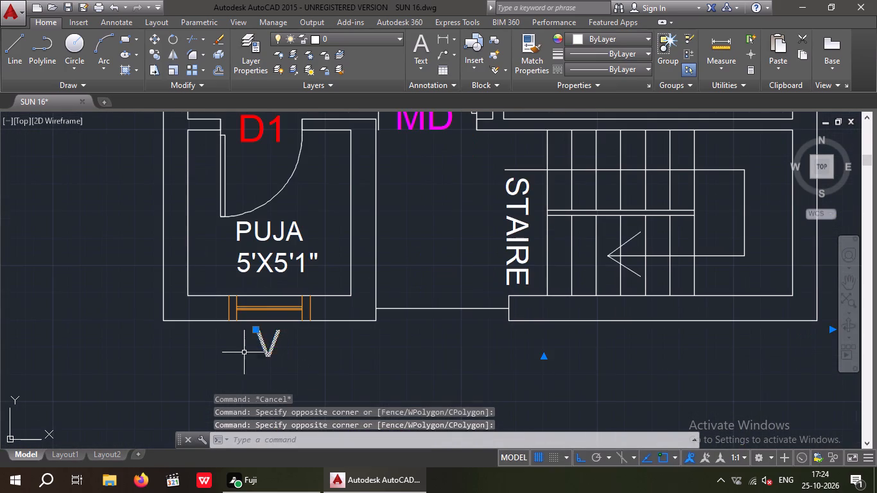
scroll(251, 339, down, 3)
middle_drag(495, 182, 474, 294)
scroll(460, 223, up, 2)
drag(480, 255, 467, 228)
click(466, 204)
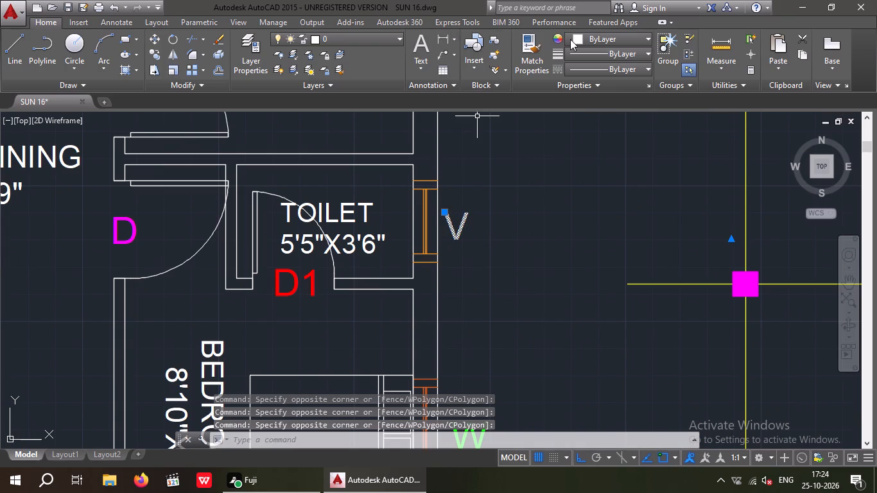
click(593, 36)
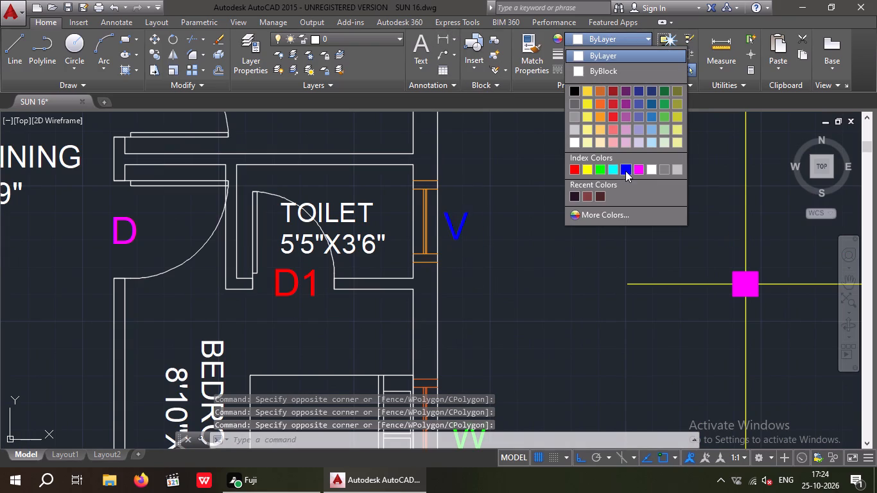
click(626, 169)
key(Escape)
Look over the floor plan's recoloured labels, the staircase and the front elevation below.
scroll(522, 287, down, 3)
middle_drag(531, 309, 512, 271)
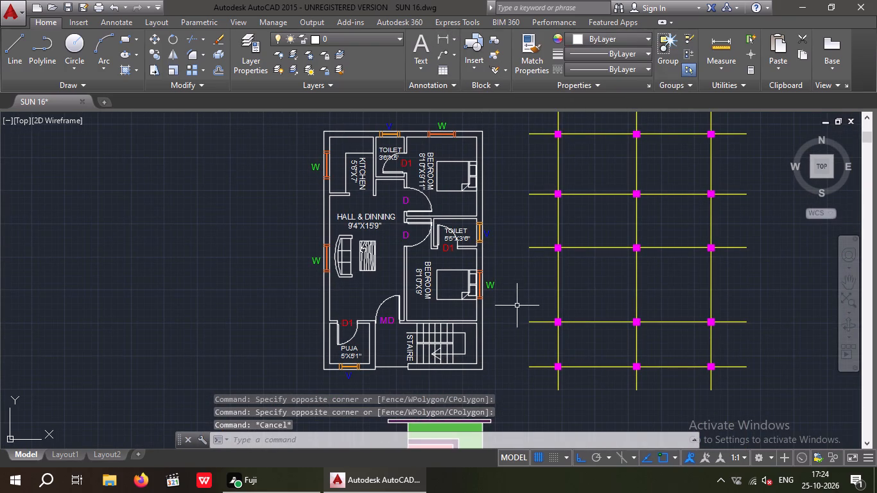
middle_drag(514, 281, 521, 270)
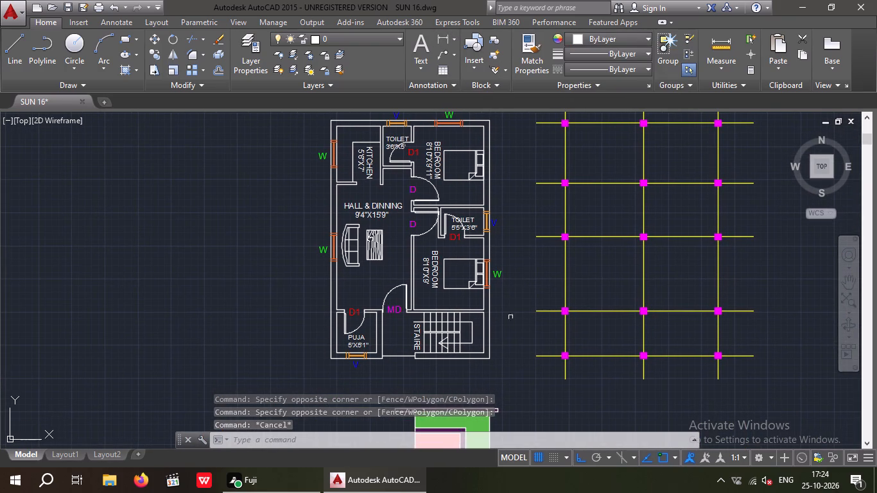
scroll(464, 361, up, 3)
scroll(351, 288, up, 3)
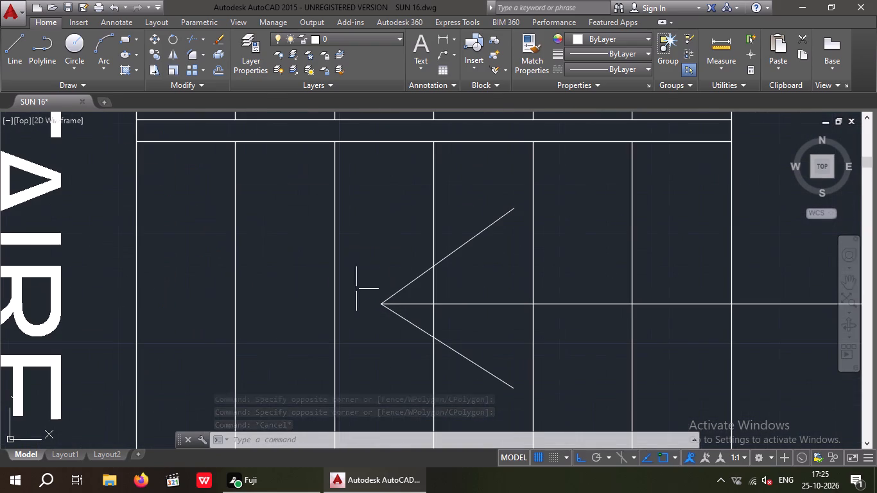
scroll(390, 332, down, 3)
key(Escape)
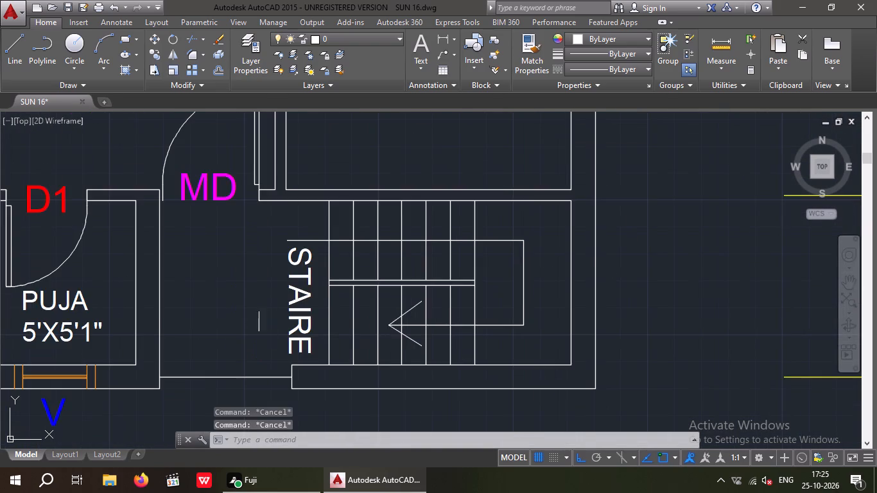
scroll(255, 304, down, 1)
scroll(331, 273, down, 2)
middle_drag(385, 285, 427, 261)
scroll(424, 260, down, 3)
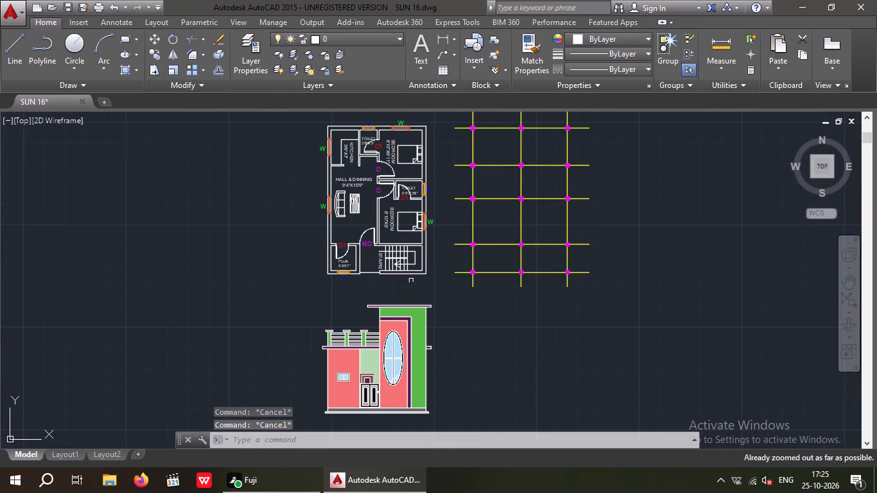
middle_drag(397, 311, 388, 344)
Select the outer wall lines and the inner wall lines around the kitchen, the 3'6"X5' toilet and the 8'10"X9'11" bedroom.
scroll(323, 151, up, 6)
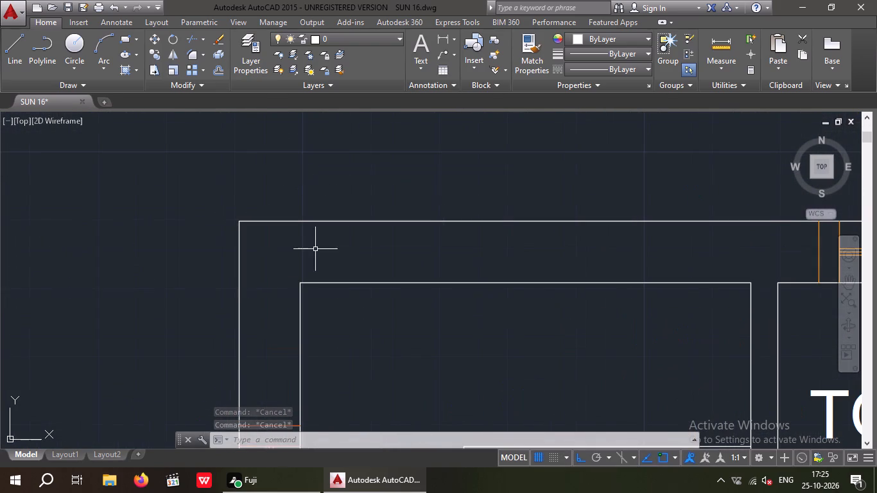
drag(336, 323, 322, 301)
click(213, 194)
scroll(247, 189, down, 5)
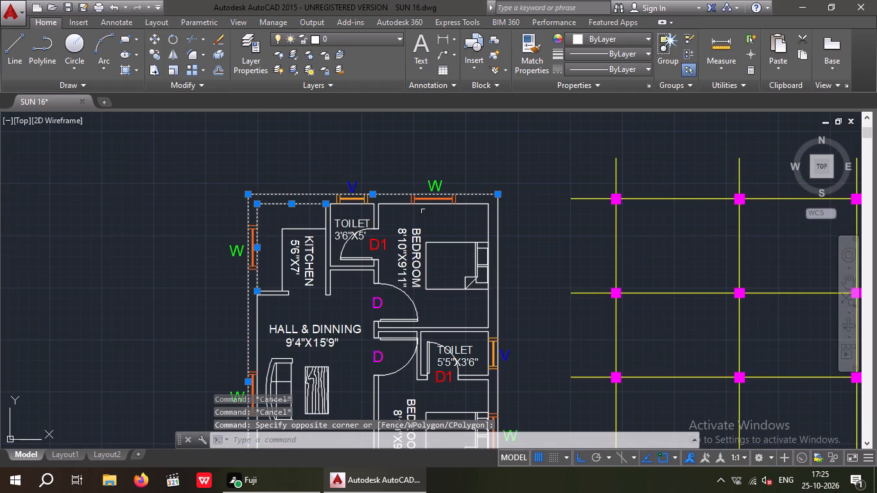
scroll(342, 209, up, 4)
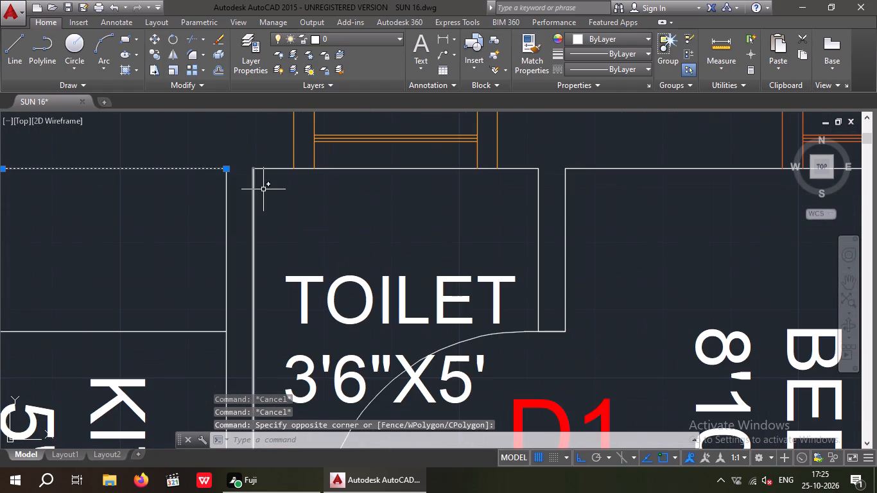
scroll(263, 189, up, 2)
drag(284, 194, 121, 264)
drag(96, 277, 103, 277)
drag(276, 225, 272, 220)
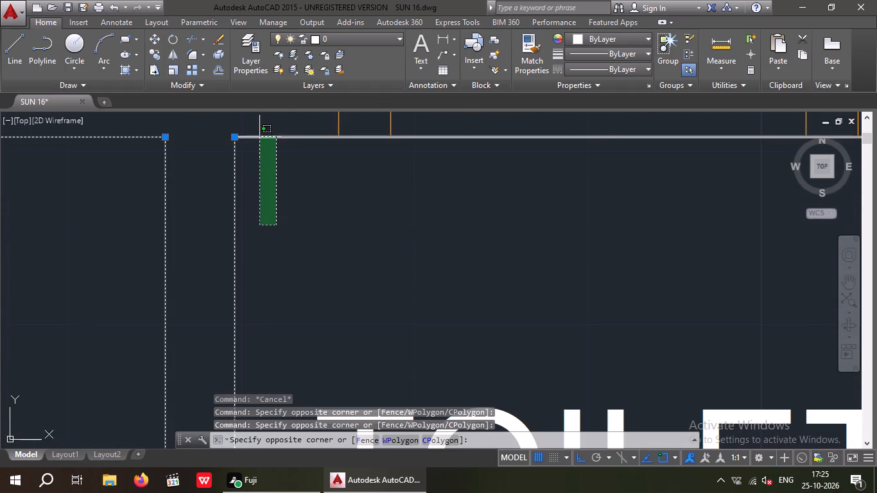
drag(257, 130, 252, 144)
scroll(263, 184, down, 3)
middle_drag(467, 210, 373, 235)
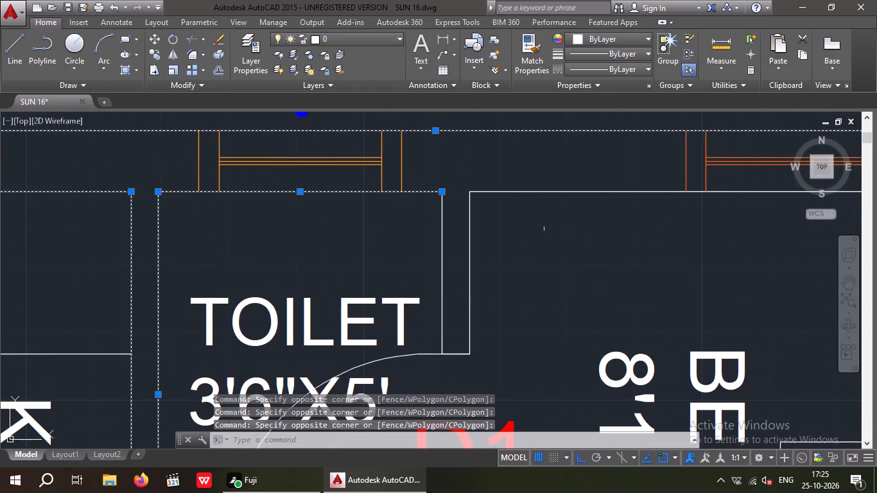
drag(541, 211, 442, 234)
click(404, 234)
drag(639, 246, 601, 222)
click(561, 181)
scroll(559, 182, down, 4)
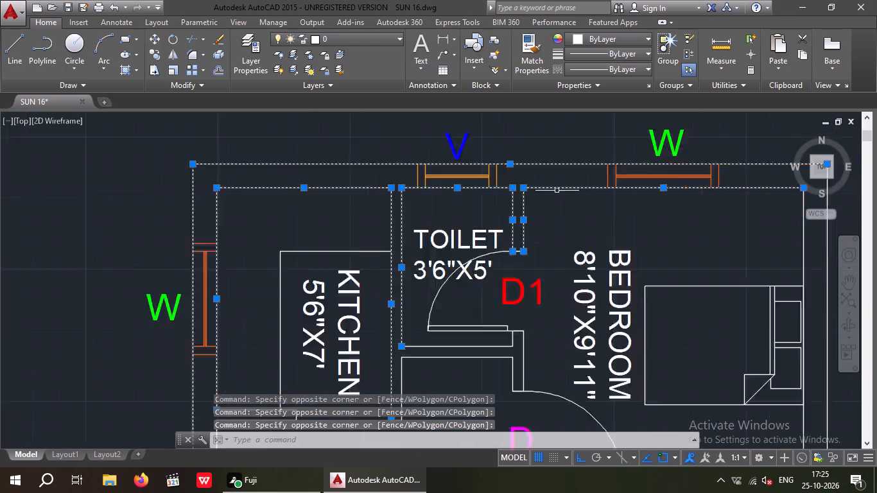
middle_drag(575, 207, 439, 216)
scroll(521, 214, up, 3)
drag(588, 188, 584, 195)
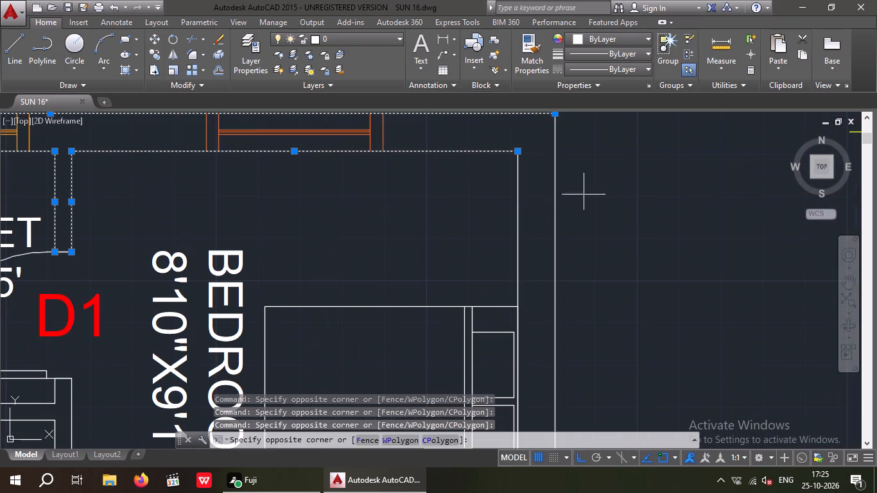
drag(584, 195, 492, 238)
click(481, 239)
scroll(503, 204, down, 3)
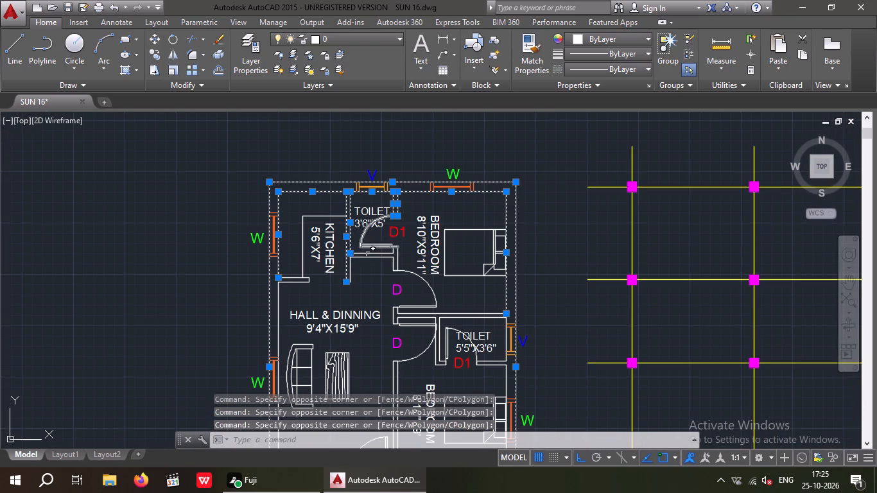
Add the wall lines between the 3'6"X5' toilet and the hall to the selection, including the wall ends beside the kitchen and bedroom door.
scroll(366, 260, up, 4)
drag(323, 270, 293, 259)
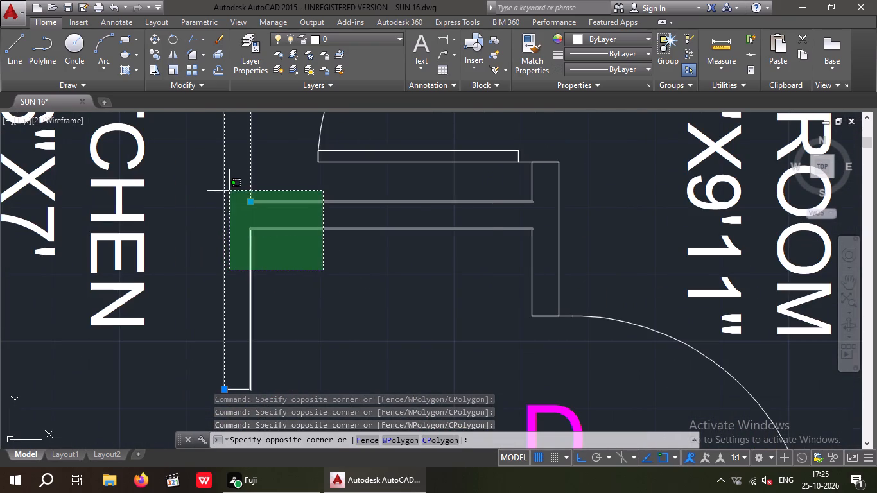
click(229, 191)
middle_drag(311, 335, 326, 258)
drag(304, 326, 243, 318)
click(231, 316)
drag(263, 342, 221, 293)
click(214, 277)
scroll(335, 256, down, 2)
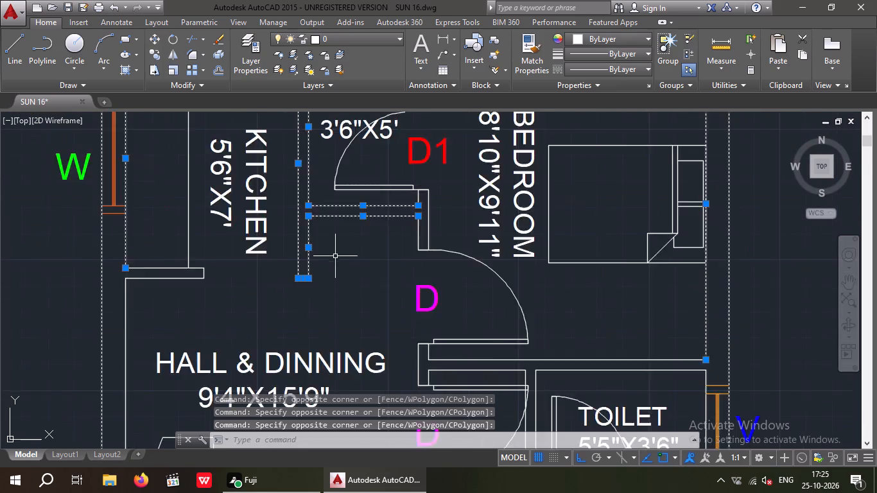
middle_drag(323, 274, 275, 330)
scroll(367, 264, up, 4)
drag(492, 187, 422, 208)
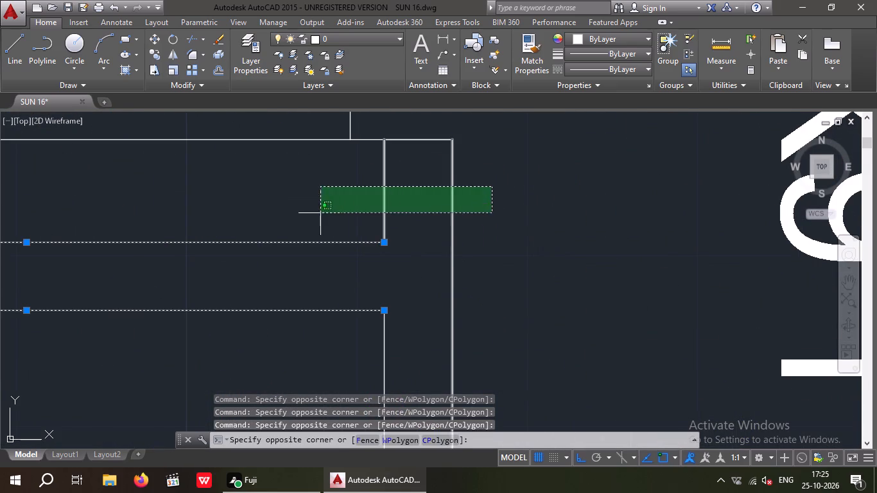
click(320, 213)
scroll(340, 211, down, 3)
scroll(354, 275, up, 3)
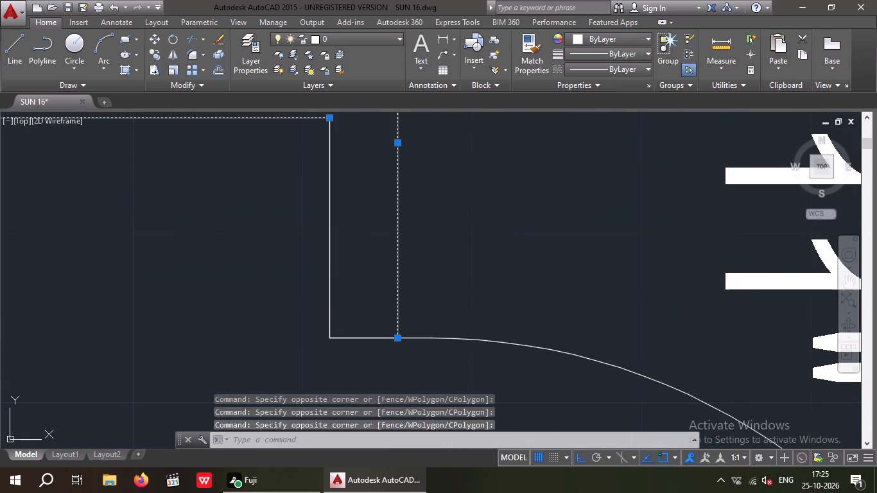
drag(387, 259, 266, 325)
drag(263, 323, 270, 319)
scroll(285, 227, down, 4)
middle_drag(274, 272, 307, 217)
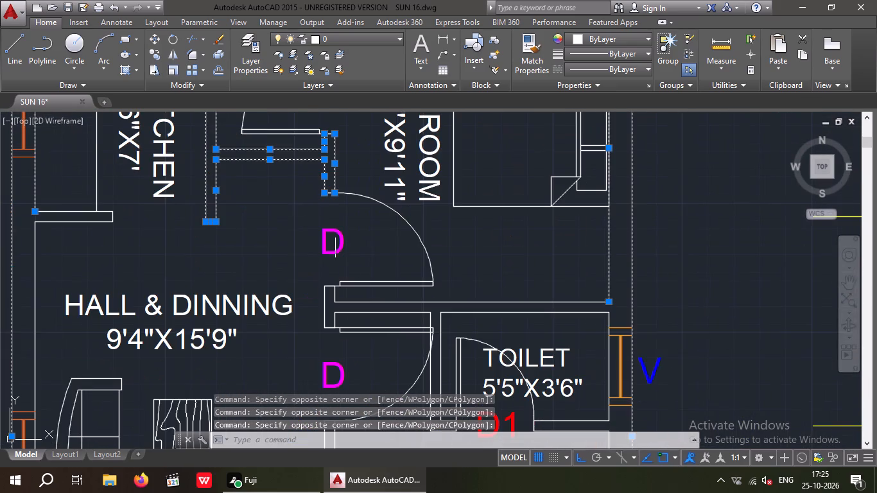
Add the wall ends between the two D doors and the wall lines separating the 8'10"X9'11" bedroom from the 5'5"X3'6" toilet to the selection.
scroll(334, 295, up, 3)
drag(363, 283, 290, 307)
click(254, 309)
scroll(267, 284, down, 2)
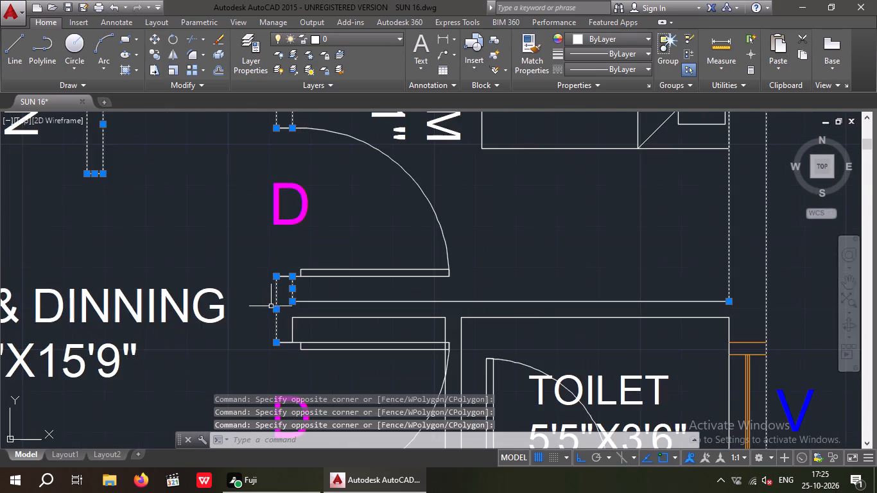
scroll(281, 339, up, 3)
drag(374, 304, 266, 334)
click(236, 338)
drag(435, 318, 413, 304)
click(370, 164)
scroll(378, 206, down, 4)
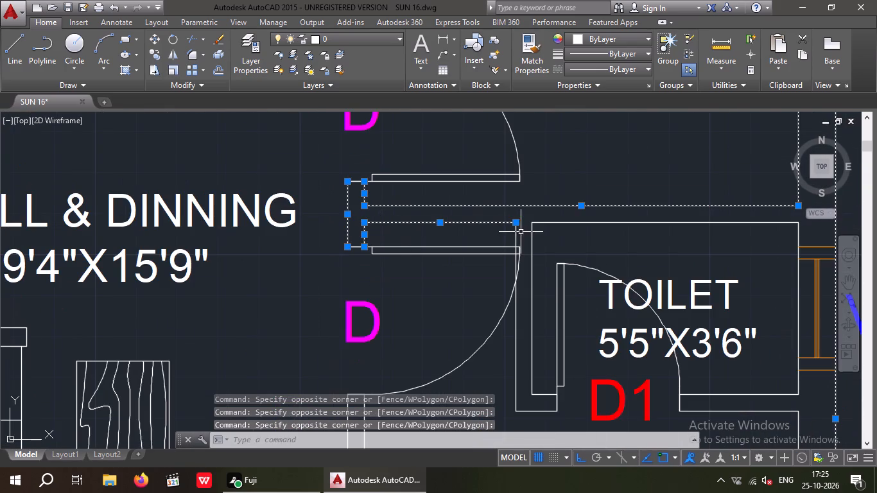
Add the 5'5"X3'6" toilet's hall-side wall lines and its inner lines along the bedroom and ventilator walls to the selection.
scroll(524, 228, up, 3)
drag(594, 236, 407, 277)
drag(399, 279, 406, 275)
scroll(440, 239, down, 4)
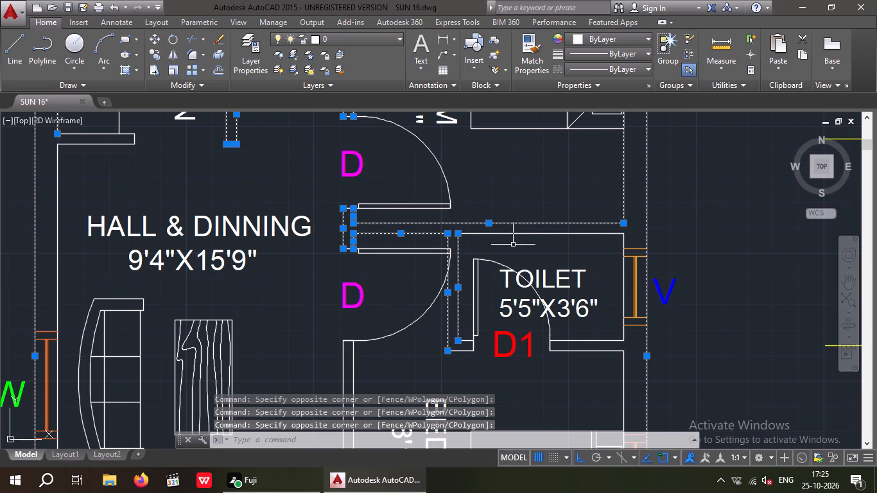
scroll(513, 245, up, 2)
drag(535, 252, 494, 227)
click(486, 198)
scroll(485, 213, down, 3)
scroll(573, 227, up, 3)
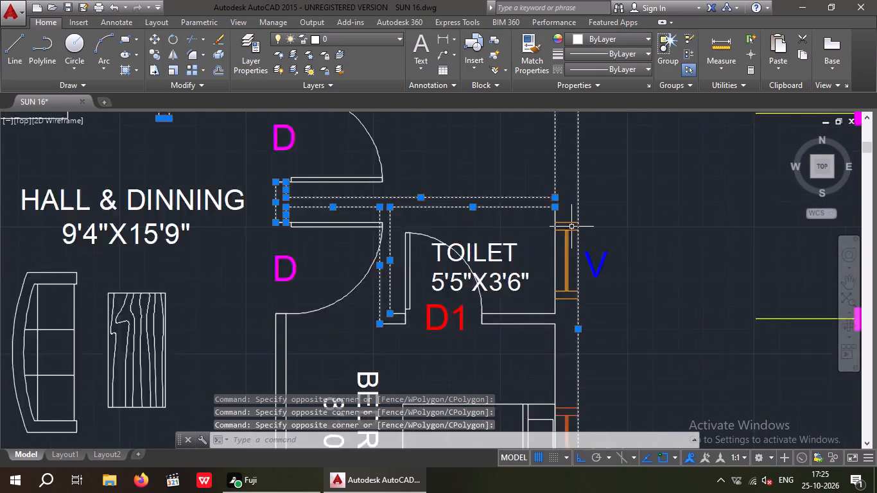
scroll(530, 202, up, 4)
drag(574, 154, 473, 205)
click(466, 209)
scroll(484, 189, down, 5)
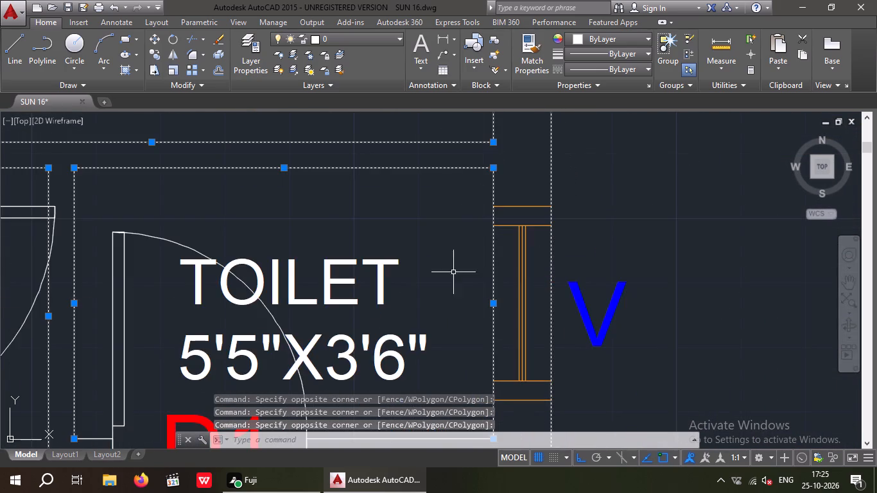
Add the wall lines on both sides of the D1 door, between the 5'5"X3'6" toilet and the 8'10"X9' bedroom, to the selection.
scroll(440, 279, down, 3)
scroll(345, 330, up, 4)
drag(393, 331, 386, 320)
click(368, 223)
scroll(372, 232, down, 3)
scroll(486, 259, up, 2)
drag(510, 285, 505, 271)
click(495, 212)
scroll(494, 217, down, 3)
Add the 8'10"X9' bedroom's inner line on the outer wall and both lines of its hall-side wall to the selection.
scroll(537, 252, up, 2)
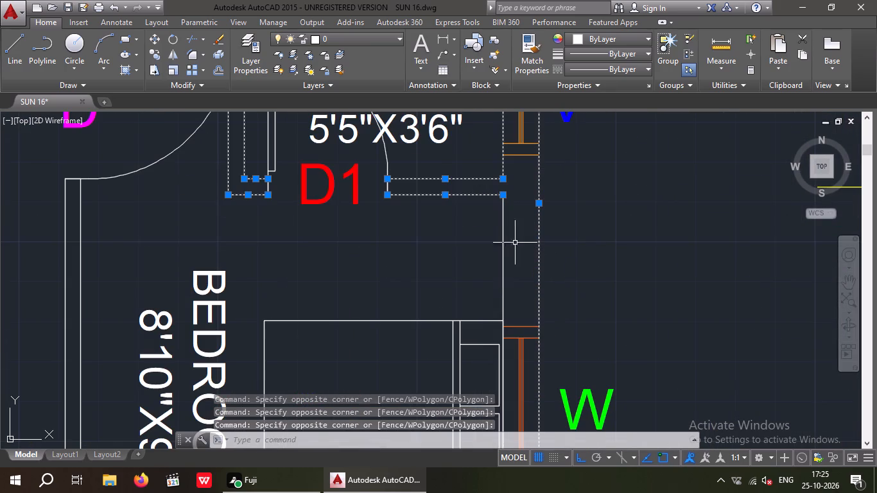
drag(516, 239, 456, 266)
click(457, 264)
scroll(458, 236, down, 3)
scroll(356, 236, up, 3)
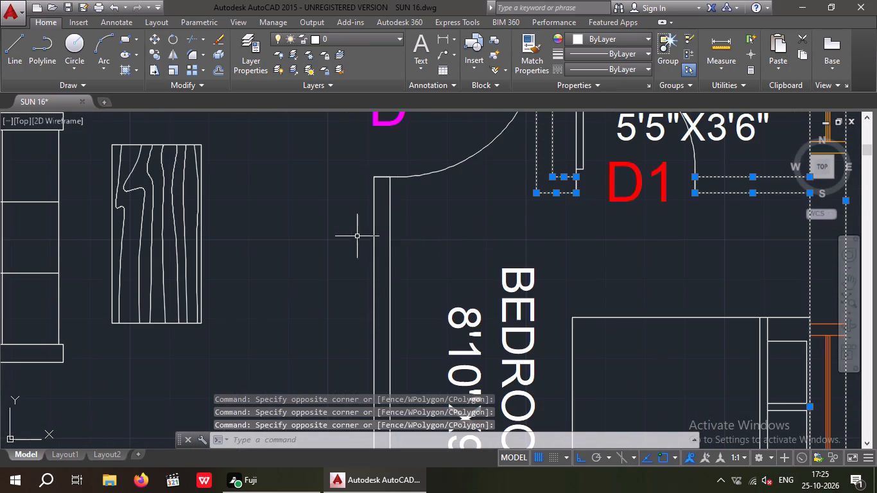
drag(426, 205, 321, 254)
drag(315, 257, 322, 255)
scroll(334, 242, down, 3)
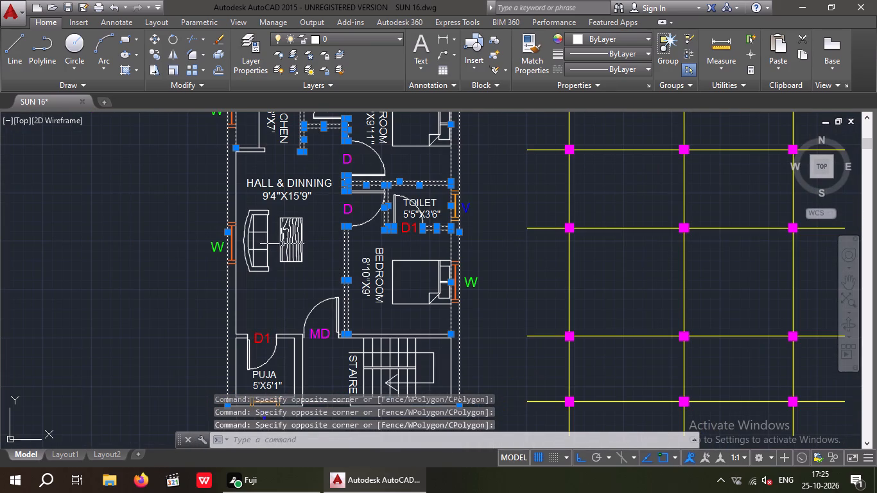
Add the short wall between kitchen and hall, plus the hall's inner line along the outer window wall, to the selection.
middle_drag(260, 208, 261, 295)
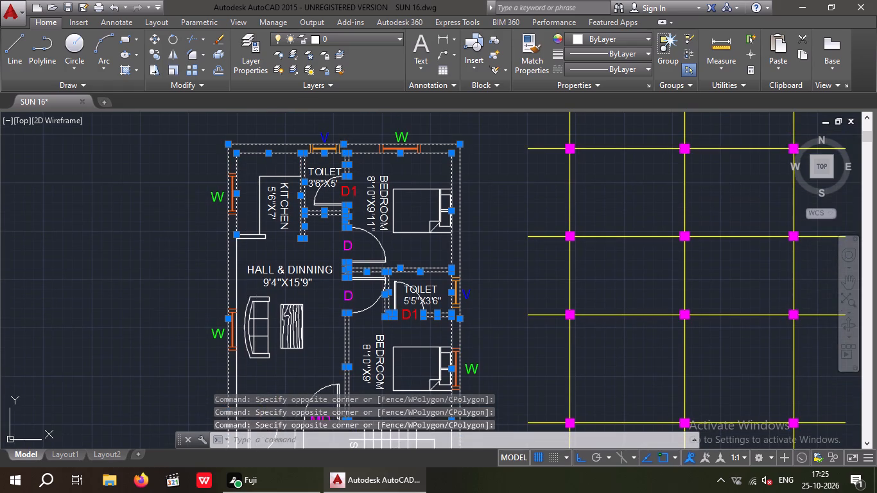
scroll(245, 236, up, 4)
scroll(356, 262, up, 1)
drag(415, 288, 392, 272)
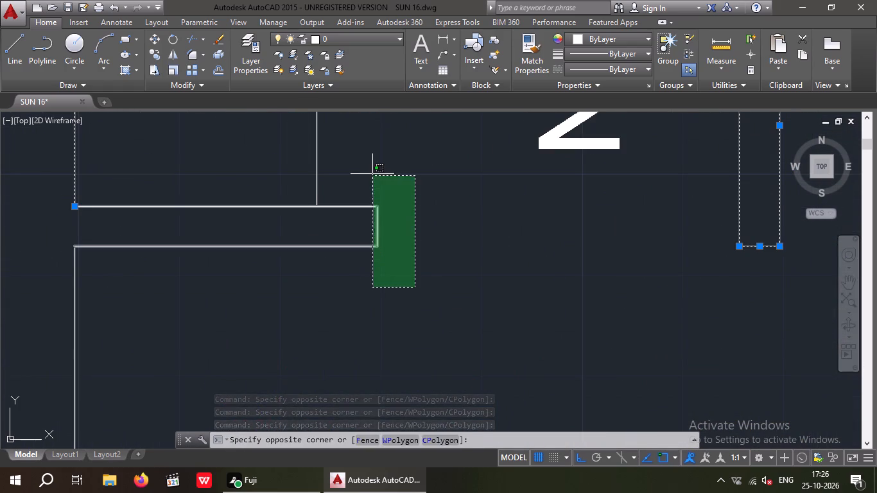
click(370, 169)
scroll(377, 186, down, 4)
scroll(340, 234, up, 3)
drag(355, 196, 256, 252)
drag(249, 255, 257, 254)
scroll(290, 230, down, 4)
Add the short wall segment between the outer wall and the puja D1 door, plus the puja room's inner outer-wall line, to the selection.
middle_drag(240, 280, 245, 201)
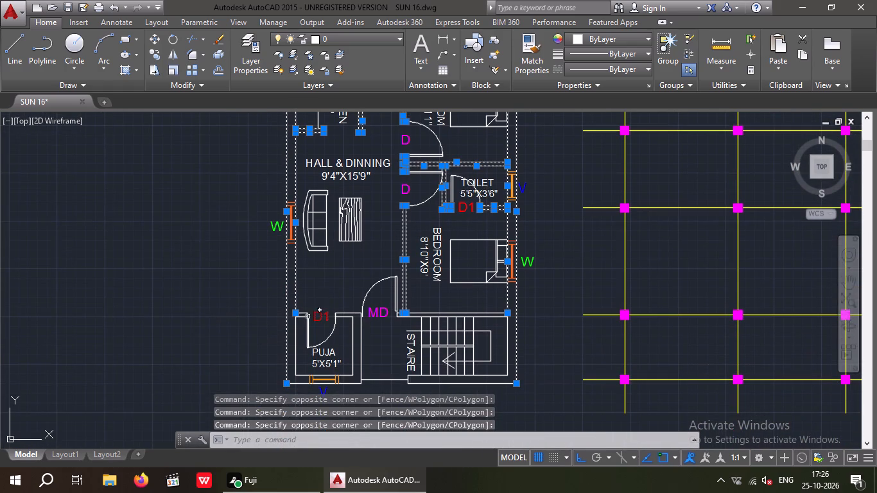
scroll(300, 327, up, 6)
drag(302, 302, 288, 287)
drag(254, 177, 256, 184)
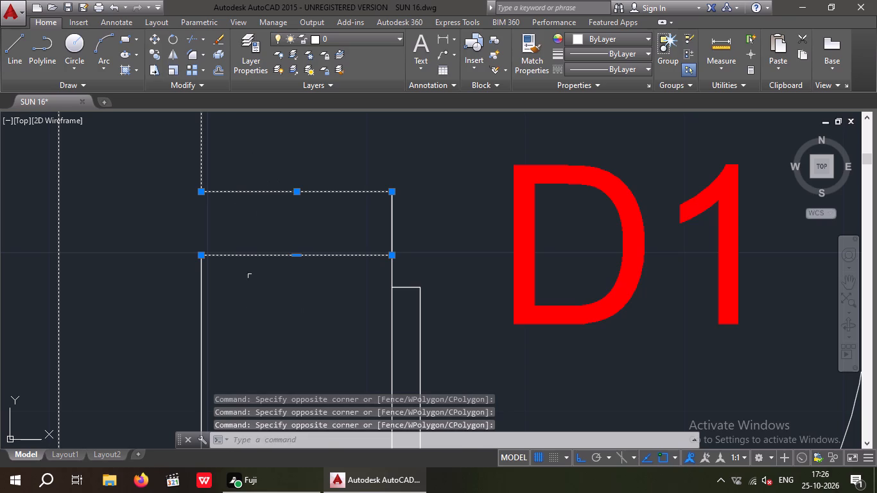
drag(257, 275, 184, 324)
drag(173, 333, 181, 324)
scroll(189, 275, down, 5)
Add the puja room's wall lines between the D1 and MD doors, along the entrance passage and at the ventilator to the selection.
scroll(326, 281, up, 3)
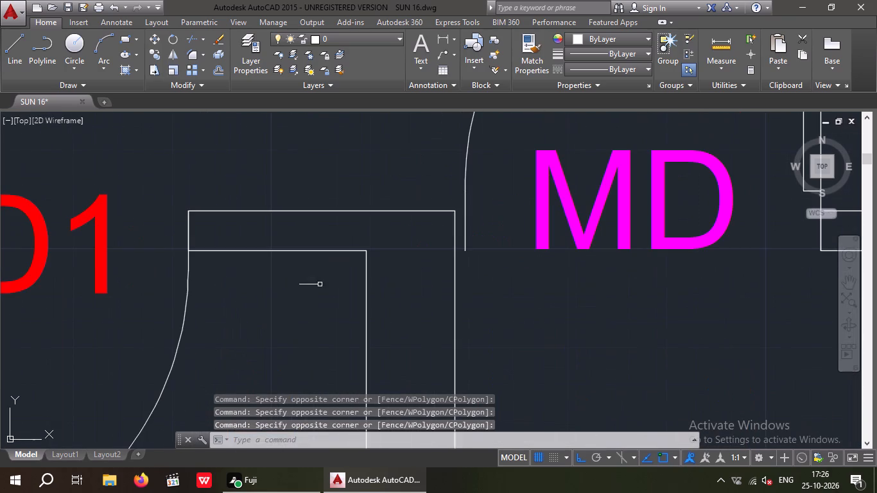
drag(311, 293, 291, 270)
drag(269, 184, 270, 191)
scroll(310, 255, down, 3)
scroll(350, 289, up, 2)
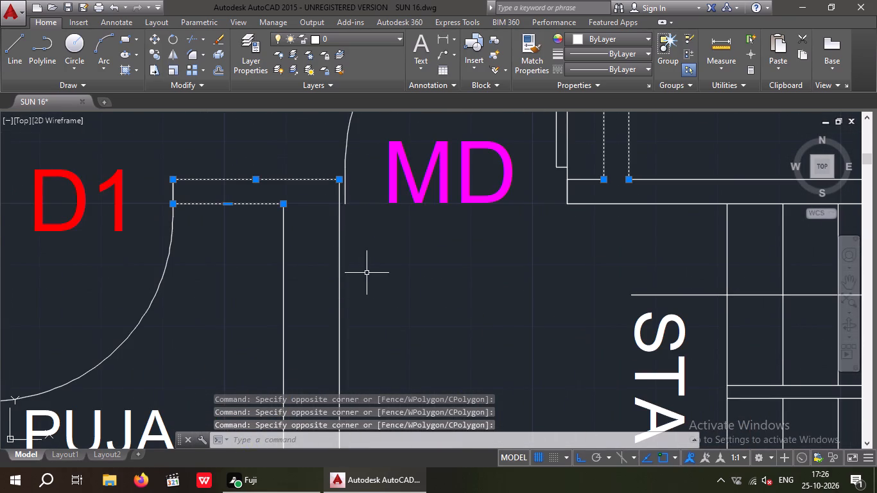
drag(367, 273, 278, 307)
click(257, 313)
scroll(272, 290, down, 3)
middle_drag(277, 311, 330, 249)
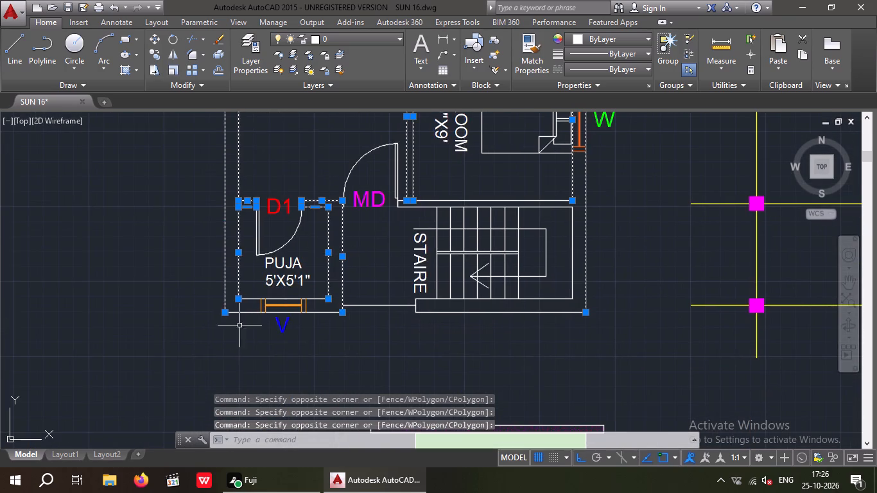
scroll(248, 316, up, 3)
drag(241, 328, 230, 300)
click(214, 222)
scroll(487, 259, down, 3)
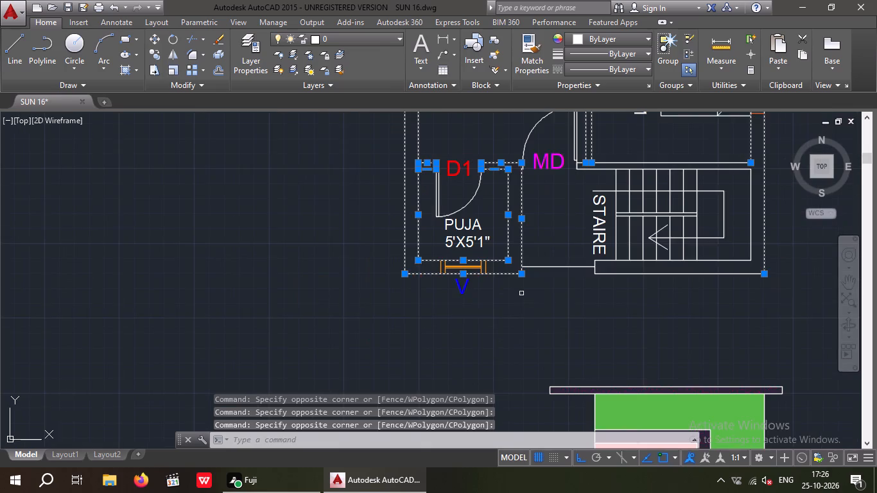
Add the wall lines between the 8'10"X9' bedroom and the staircase, starting beside the MD door, to the selection.
middle_drag(537, 309, 324, 331)
scroll(373, 187, up, 4)
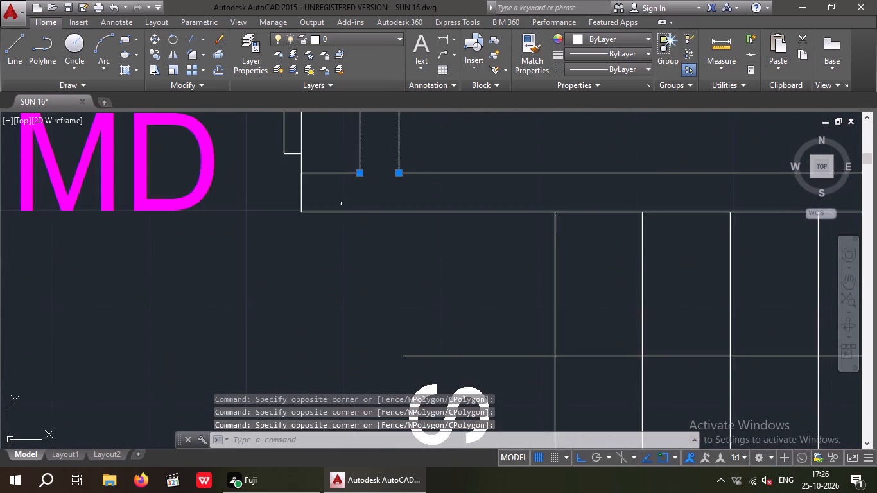
scroll(342, 196, up, 1)
drag(345, 255, 327, 226)
click(310, 135)
scroll(322, 161, down, 2)
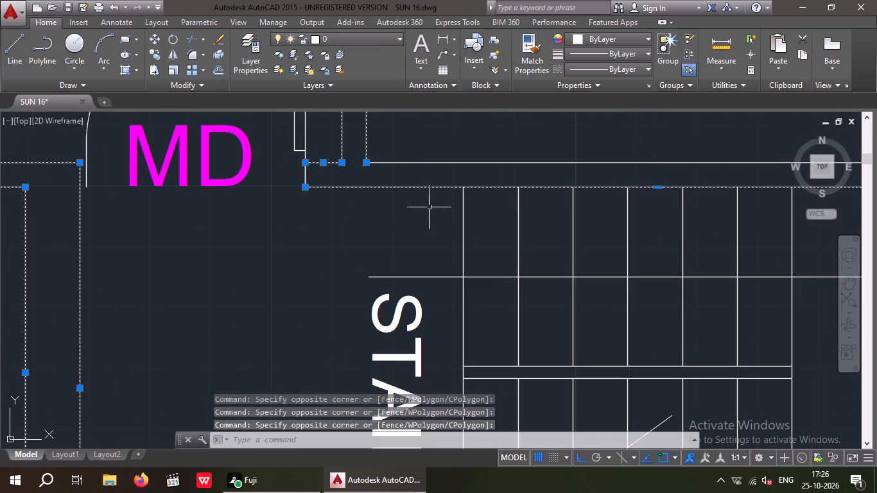
drag(434, 203, 425, 180)
click(419, 148)
scroll(410, 161, down, 4)
Add the staircase's inner outer-wall line, both front wall lines and the wall end at the entrance to the selection.
scroll(558, 209, up, 3)
drag(562, 205, 521, 238)
click(520, 239)
scroll(525, 215, down, 3)
scroll(516, 293, up, 3)
drag(516, 294, 508, 272)
click(492, 179)
scroll(489, 199, down, 4)
scroll(404, 220, up, 3)
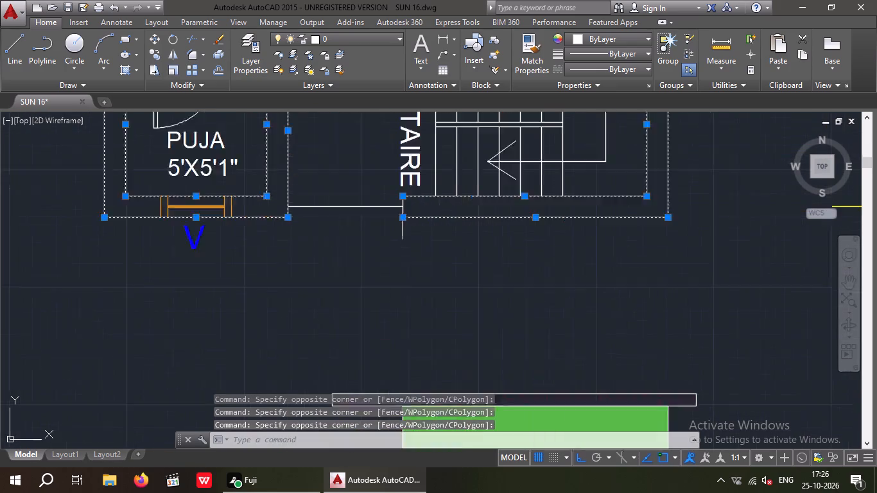
scroll(415, 205, up, 3)
drag(386, 217, 354, 228)
click(322, 235)
scroll(329, 238, down, 4)
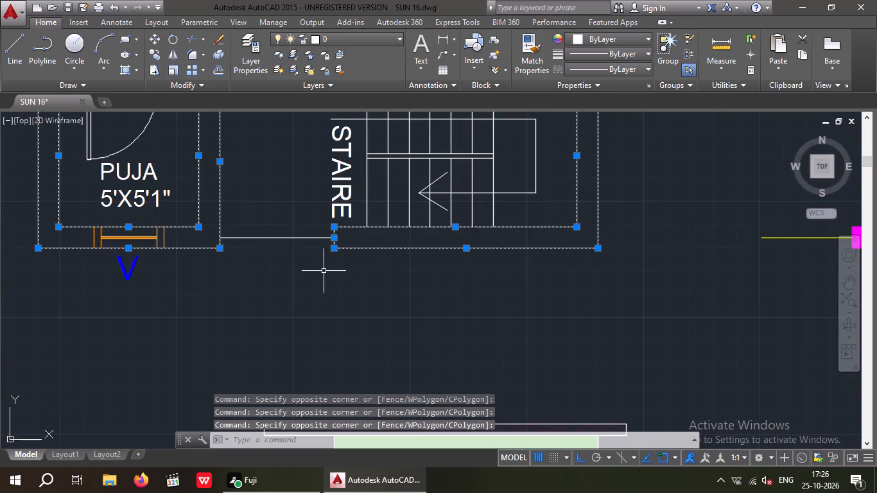
Change the colour of all the selected floor-plan wall lines to black (0,0,0).
middle_drag(341, 280, 368, 300)
scroll(360, 300, down, 2)
middle_drag(369, 311, 352, 335)
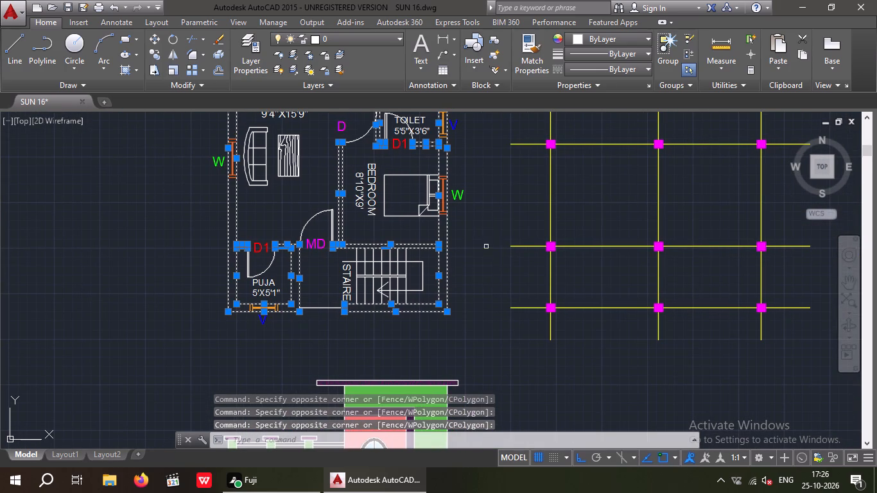
click(606, 33)
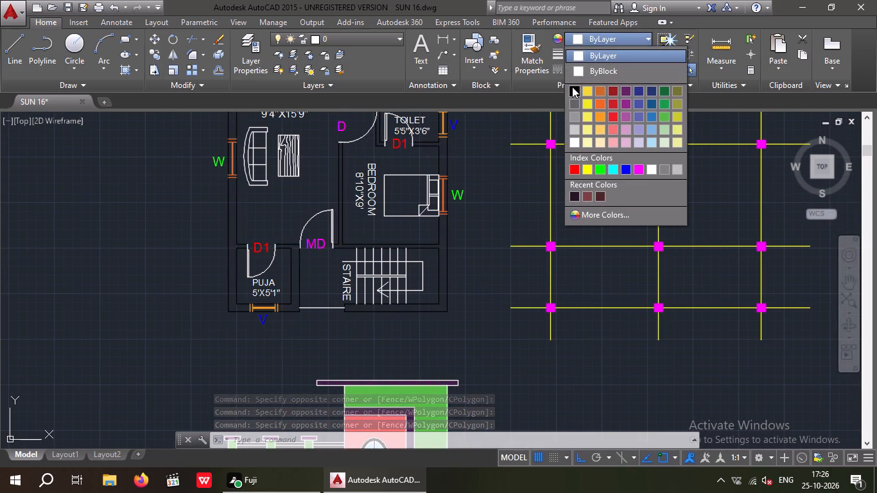
click(572, 87)
key(Escape)
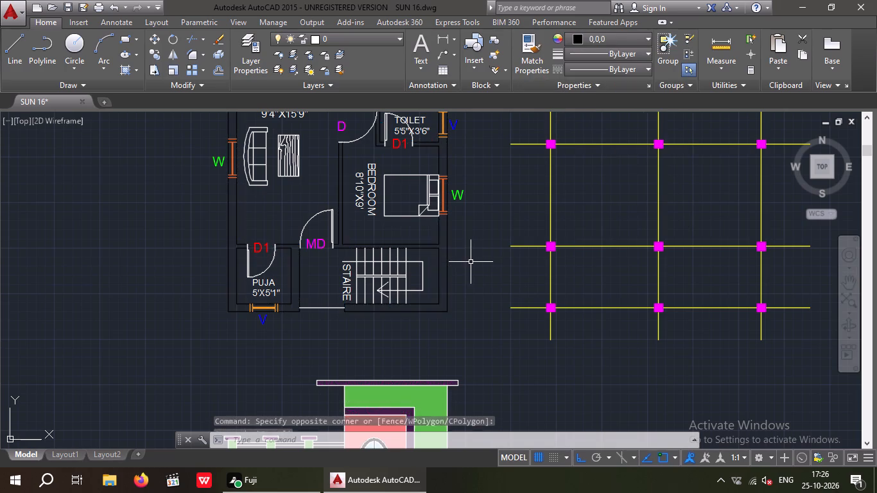
Change the colour of the two counter lines in the kitchen to Magenta.
middle_drag(471, 262, 440, 332)
scroll(446, 300, down, 1)
middle_drag(446, 300, 408, 303)
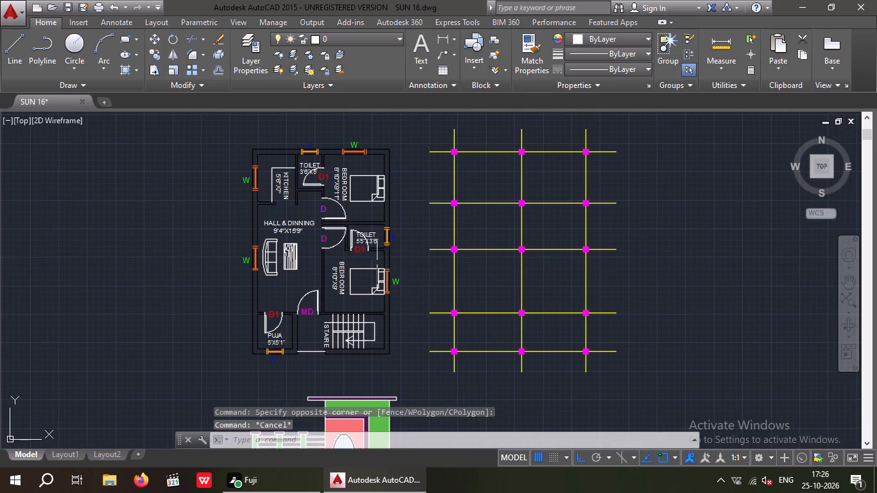
scroll(277, 169, up, 4)
drag(249, 179, 229, 168)
click(227, 153)
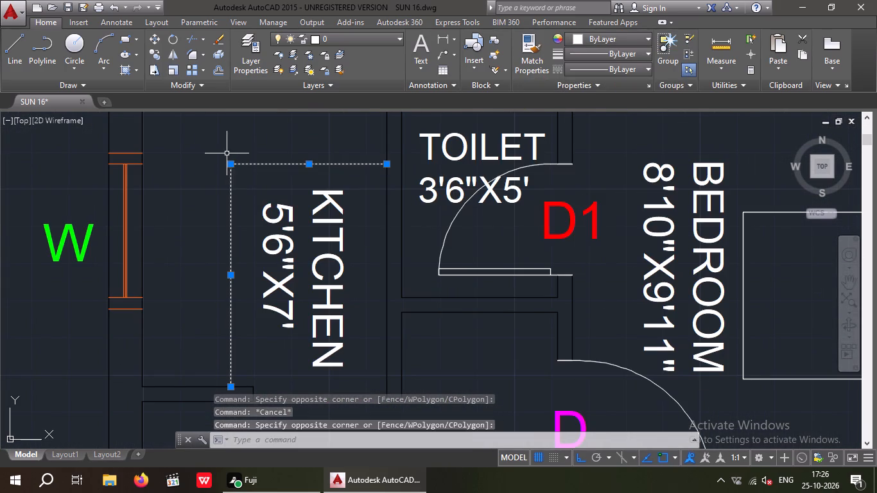
click(592, 40)
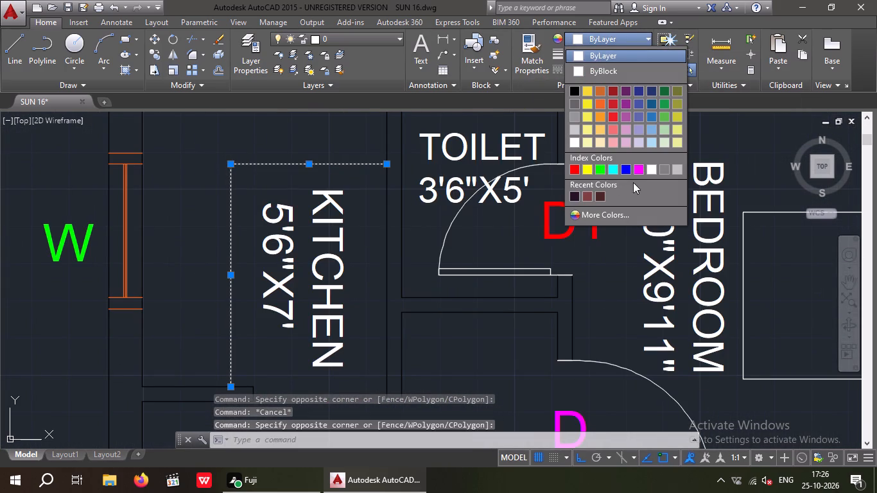
click(643, 167)
key(Escape)
Change the colour of the entrance line between the puja room and the staircase to Green.
scroll(412, 251, down, 3)
middle_drag(428, 286, 430, 285)
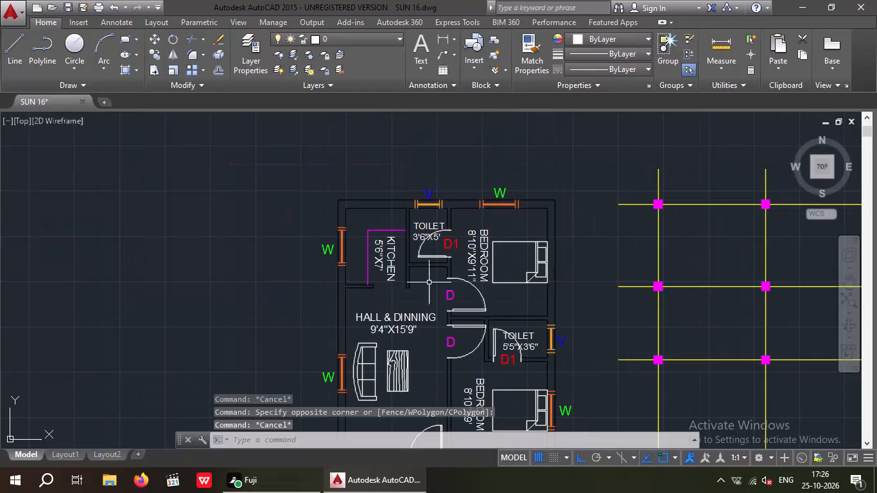
middle_drag(430, 285, 367, 192)
middle_drag(403, 240, 382, 253)
scroll(377, 230, down, 1)
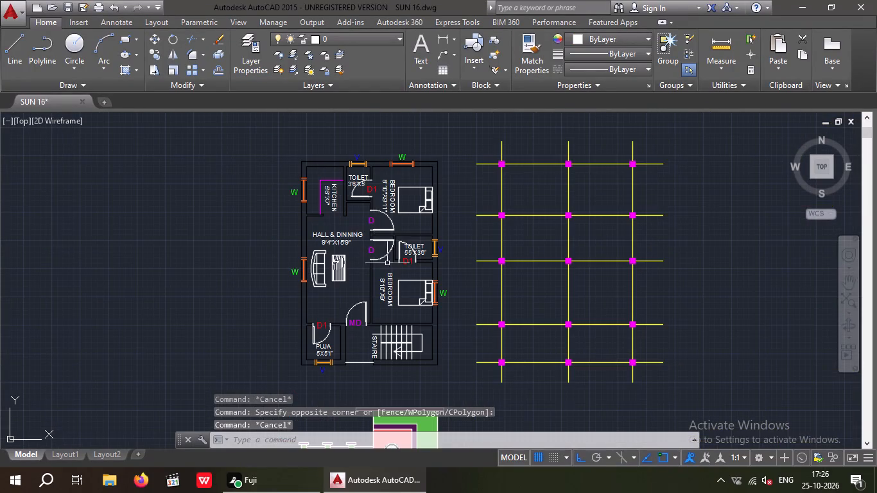
middle_drag(369, 282, 342, 185)
scroll(329, 254, up, 4)
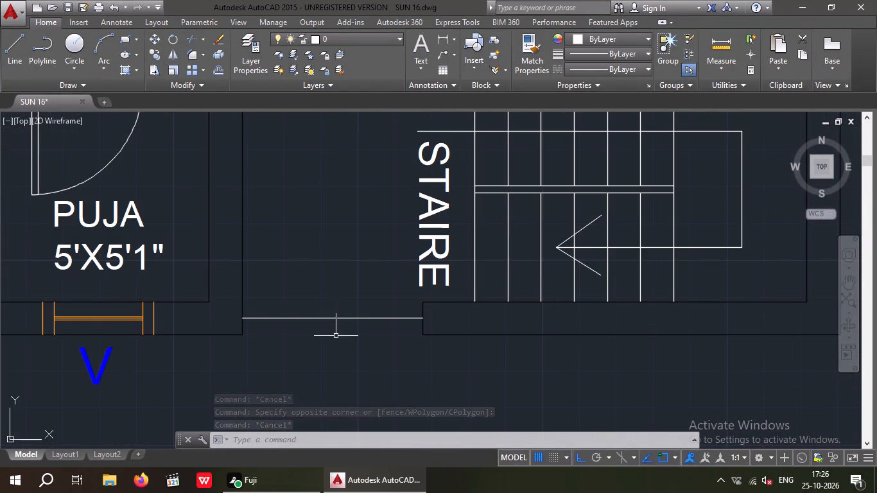
drag(335, 338, 329, 314)
click(326, 294)
click(581, 37)
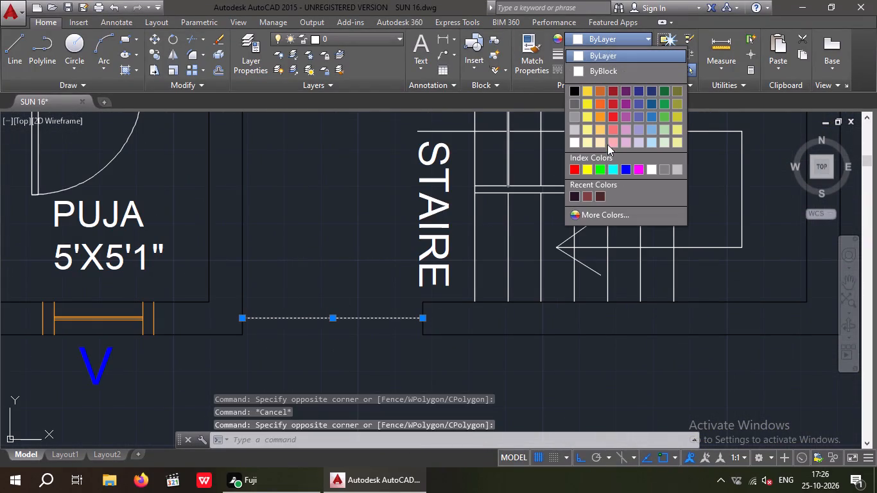
click(599, 171)
key(Escape)
Change the colour of the staircase's direction arrow, including its arrowhead and connected path lines, to Yellow.
scroll(421, 224, down, 2)
middle_drag(415, 244, 394, 284)
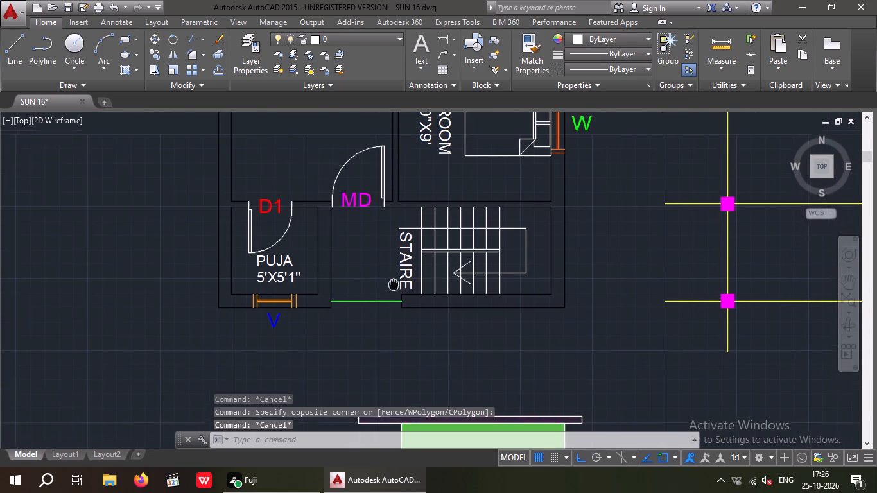
middle_drag(394, 284, 394, 285)
scroll(446, 276, up, 4)
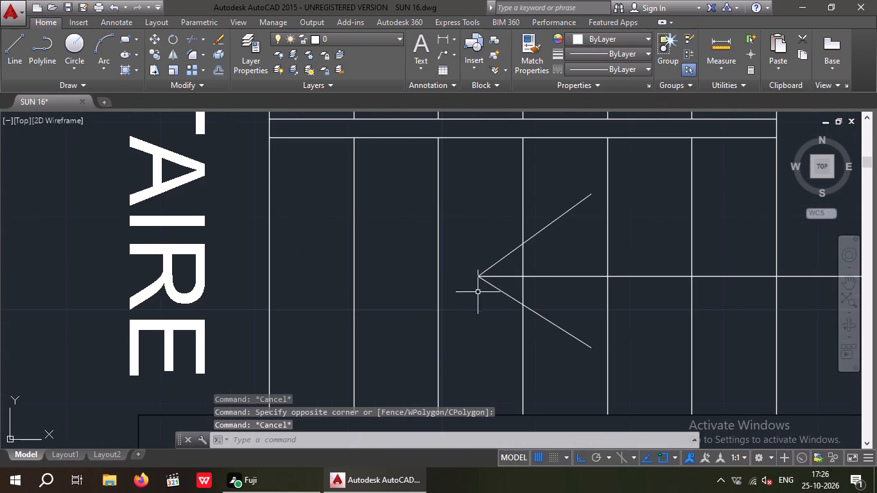
drag(485, 300, 482, 279)
click(482, 256)
scroll(480, 257, down, 1)
middle_drag(479, 258, 389, 361)
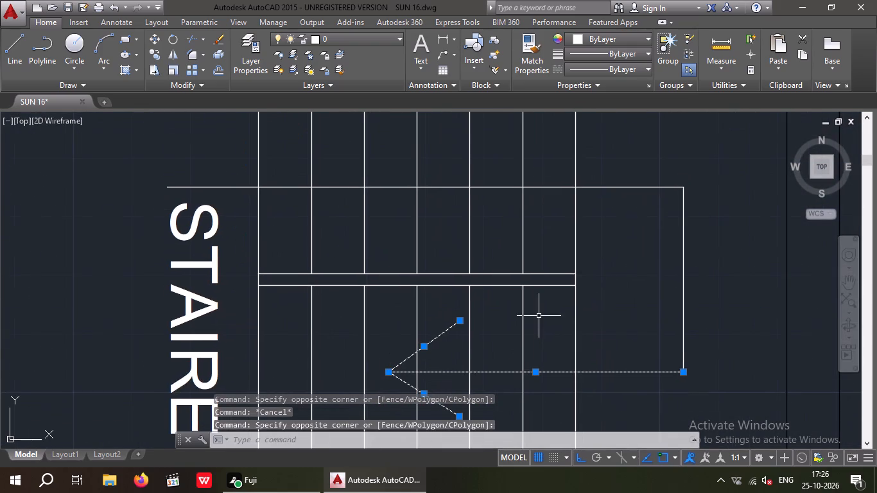
drag(696, 164, 668, 214)
drag(668, 216, 661, 216)
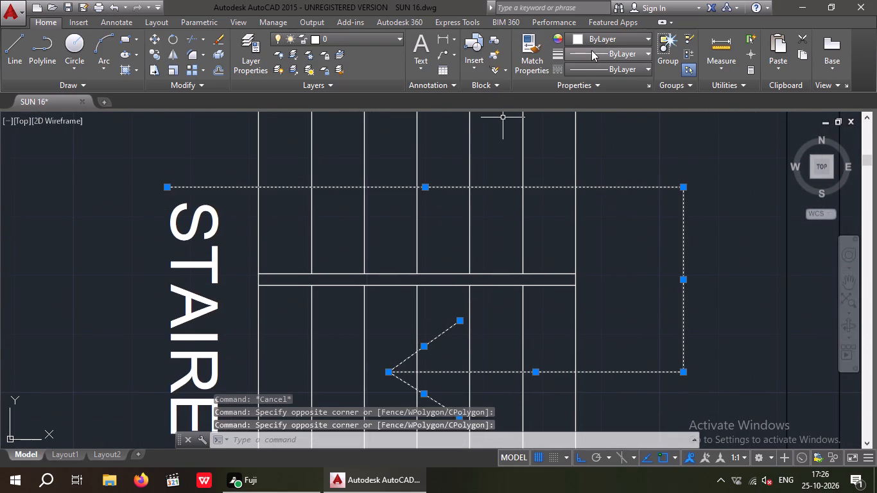
click(596, 38)
click(585, 173)
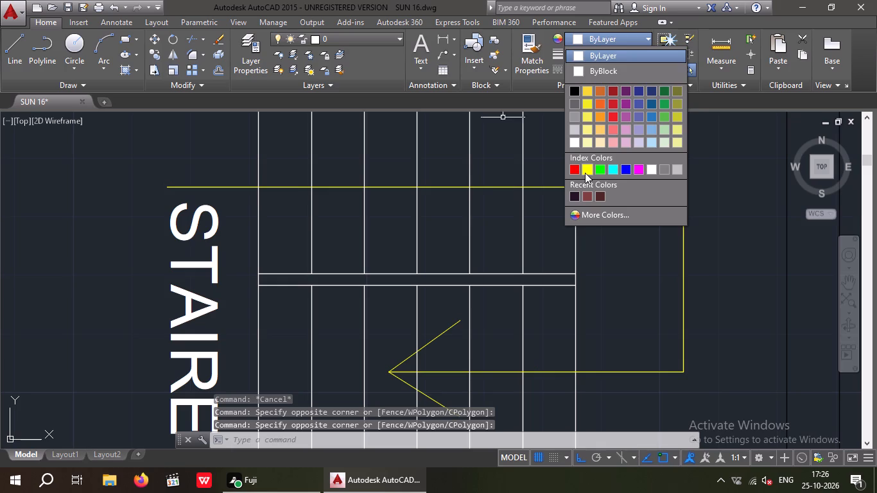
Change the colour of the staircase's tread lines and its two central divider lines to Magenta.
key(Escape)
scroll(572, 253, down, 2)
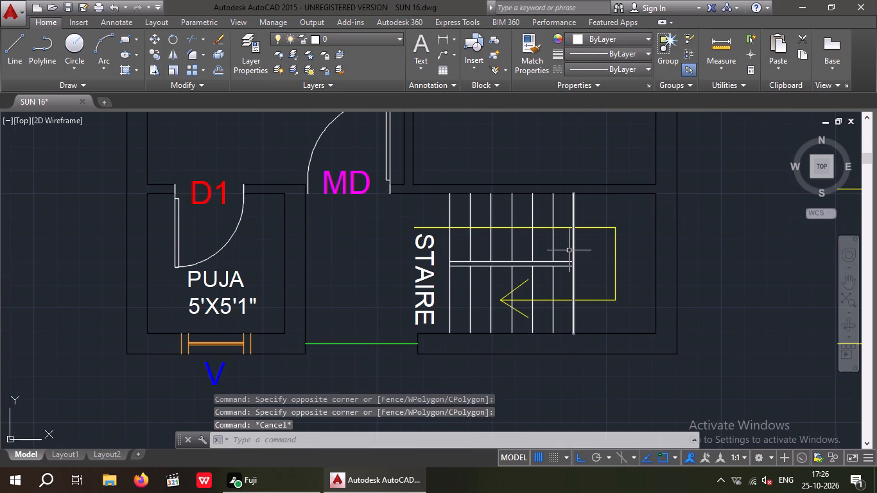
drag(581, 246, 569, 257)
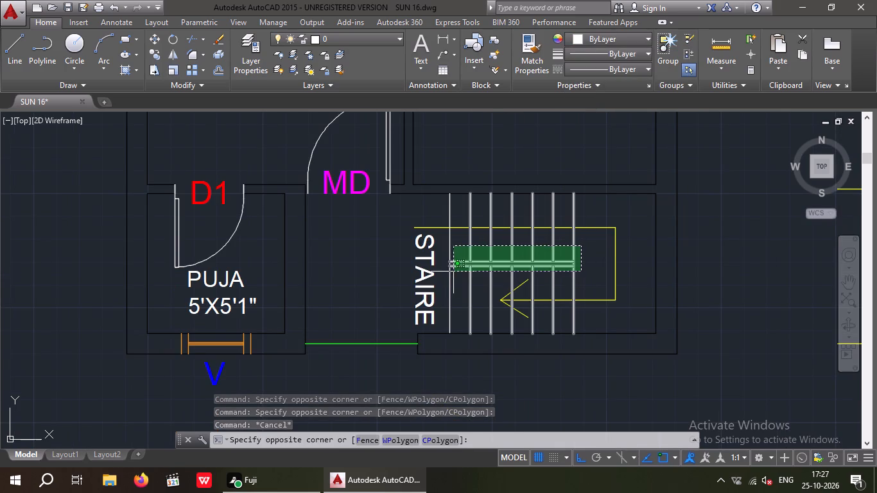
scroll(447, 271, up, 1)
click(447, 271)
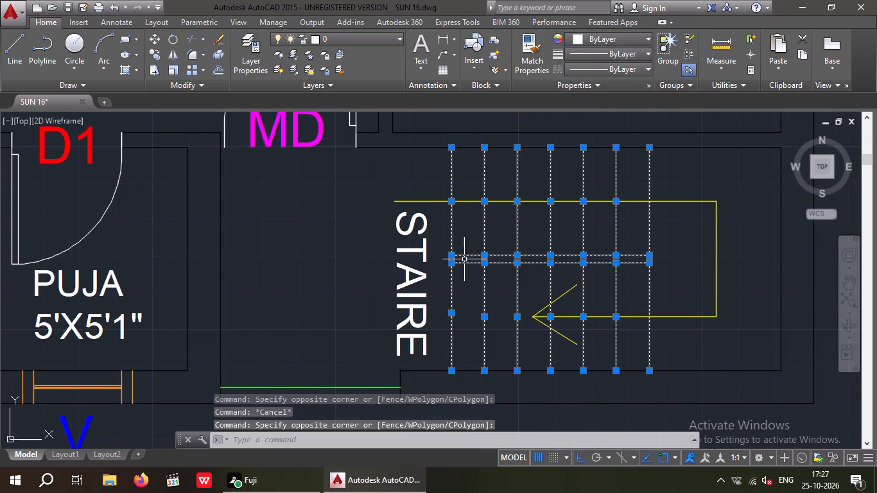
click(611, 40)
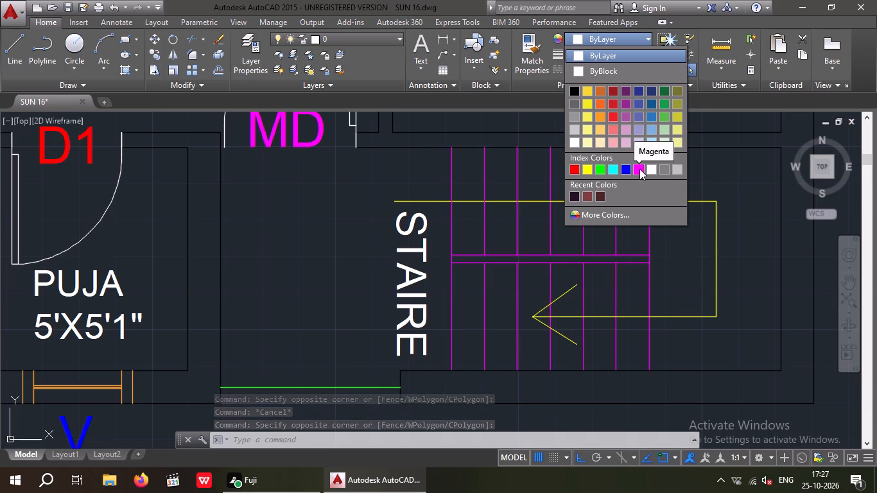
click(636, 169)
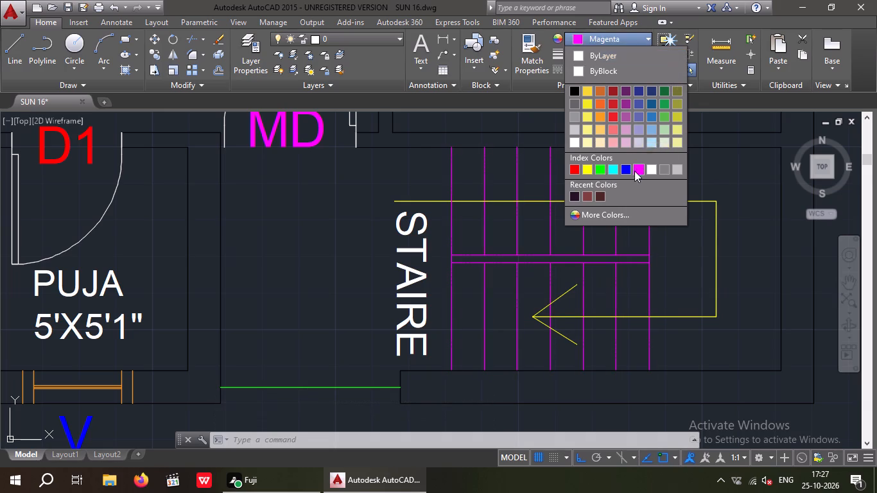
key(Escape)
Change the colour of the KITCHEN, HALL & DINNING, PUJA, STAIRE, and both TOILET and BEDROOM labels to Cyan.
scroll(555, 250, down, 3)
middle_drag(567, 290, 493, 307)
middle_drag(487, 338, 484, 347)
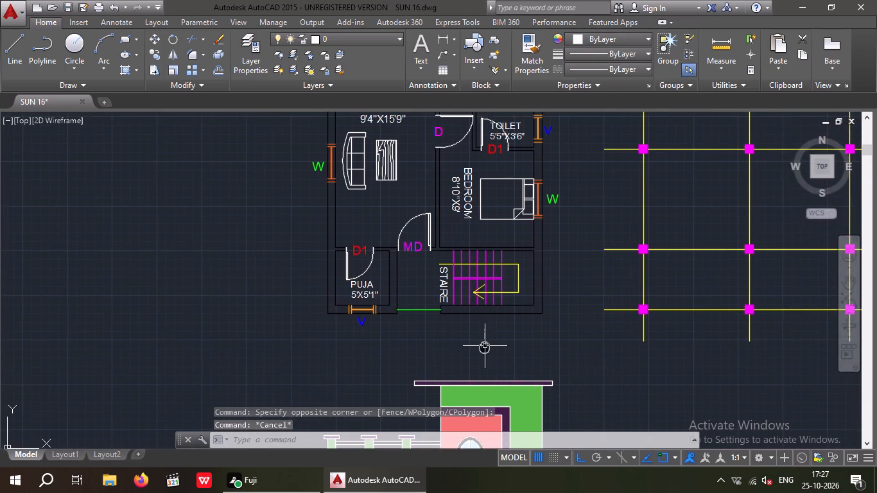
scroll(491, 319, down, 2)
scroll(492, 205, up, 4)
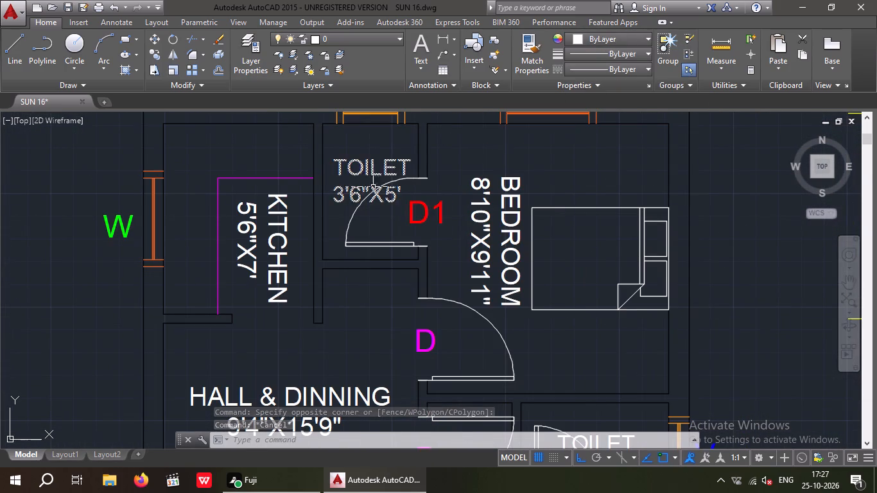
click(367, 168)
click(514, 195)
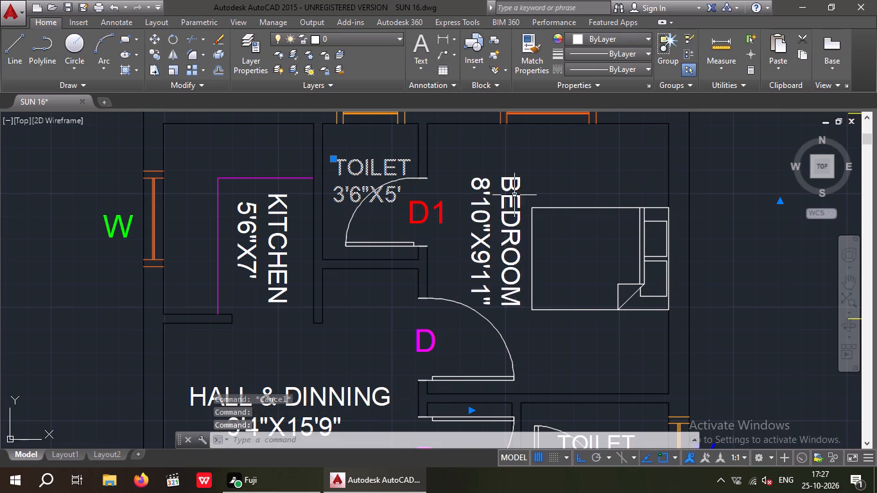
click(276, 234)
middle_drag(340, 330, 357, 245)
click(317, 345)
middle_drag(318, 311, 317, 303)
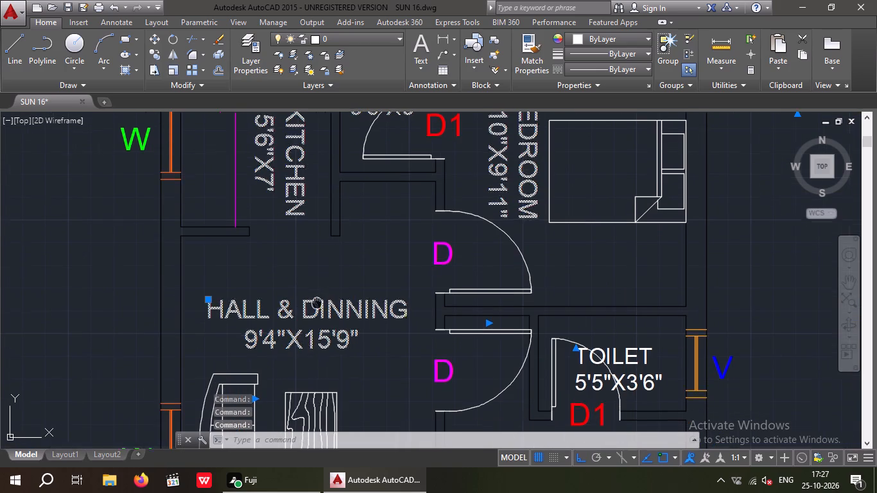
middle_drag(317, 303, 264, 182)
click(593, 230)
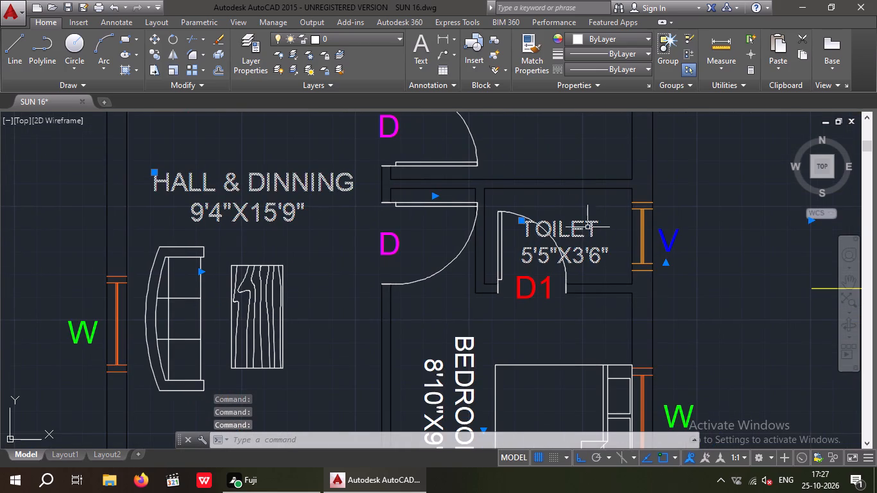
scroll(577, 188, down, 2)
scroll(530, 268, up, 2)
click(531, 275)
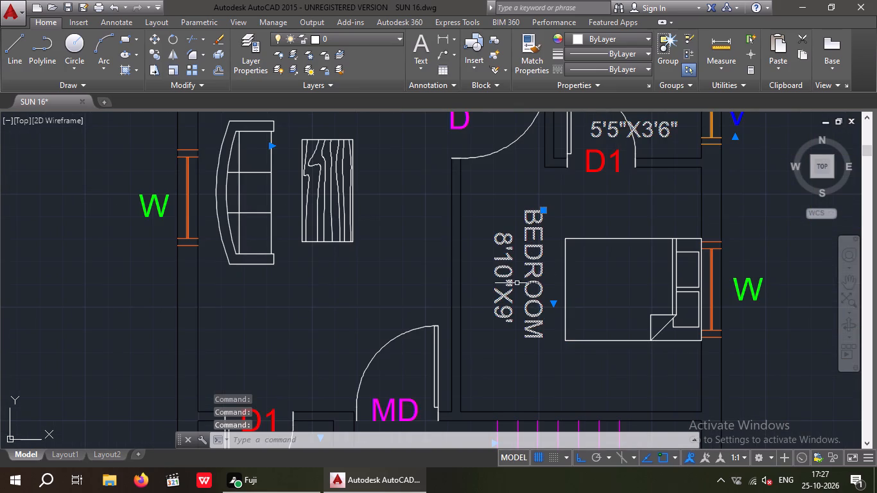
middle_drag(291, 264, 315, 214)
scroll(317, 209, down, 3)
scroll(357, 279, up, 3)
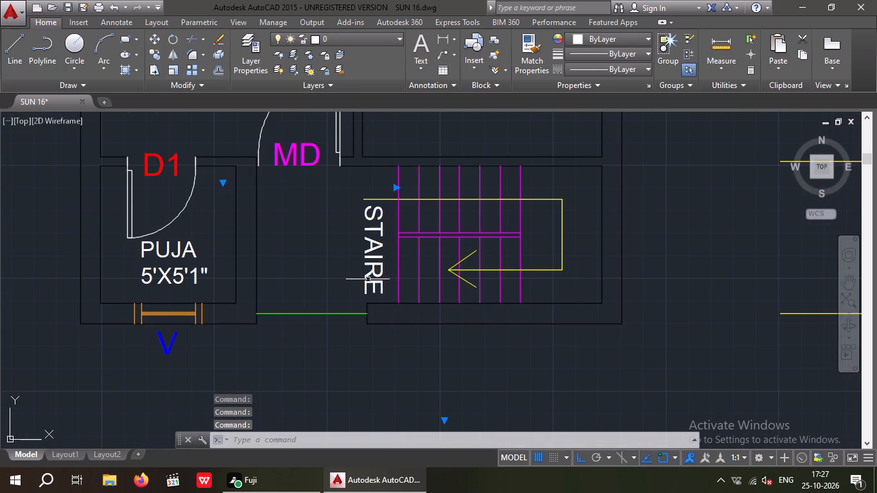
click(370, 269)
click(175, 275)
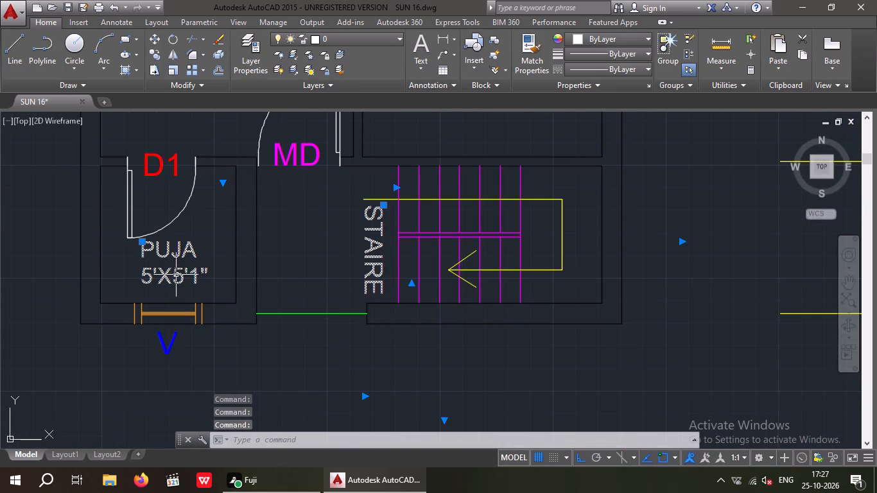
click(593, 36)
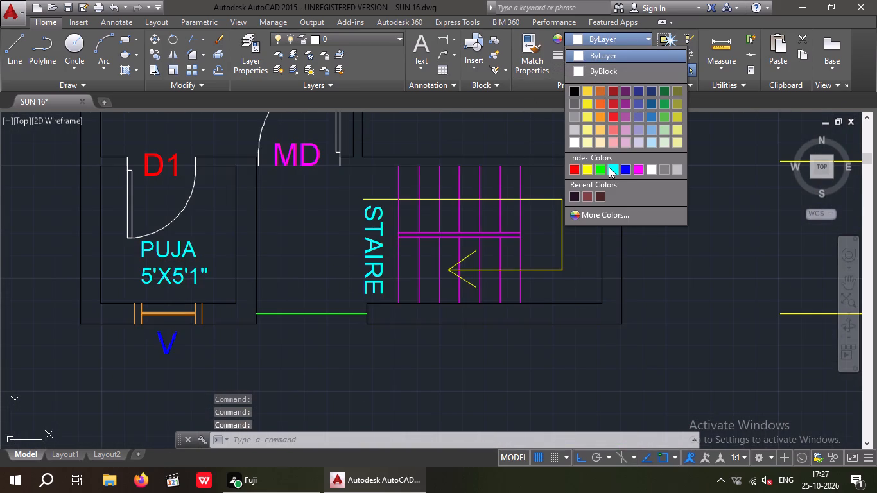
click(611, 168)
key(Escape)
Look over the recoloured floor plan together with the column grid and the front elevation.
scroll(387, 271, down, 3)
middle_drag(416, 303, 404, 367)
scroll(399, 246, down, 1)
middle_drag(395, 253, 415, 214)
middle_drag(417, 248, 417, 277)
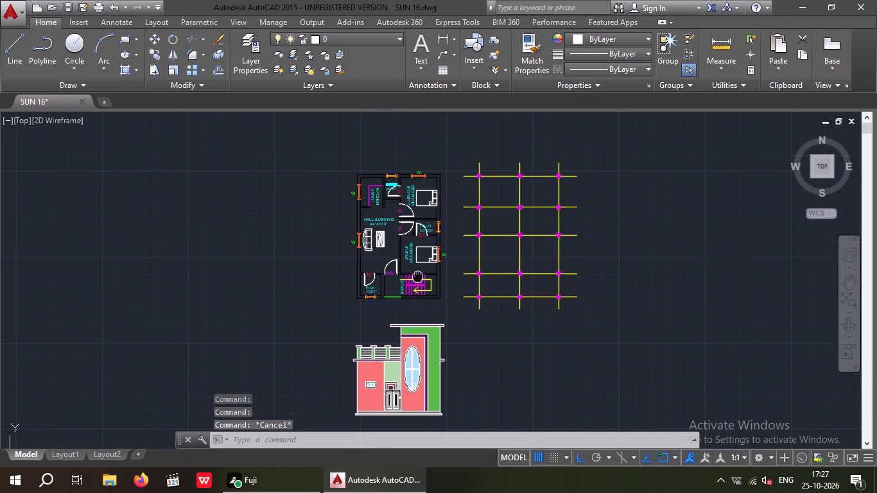
scroll(410, 200, up, 2)
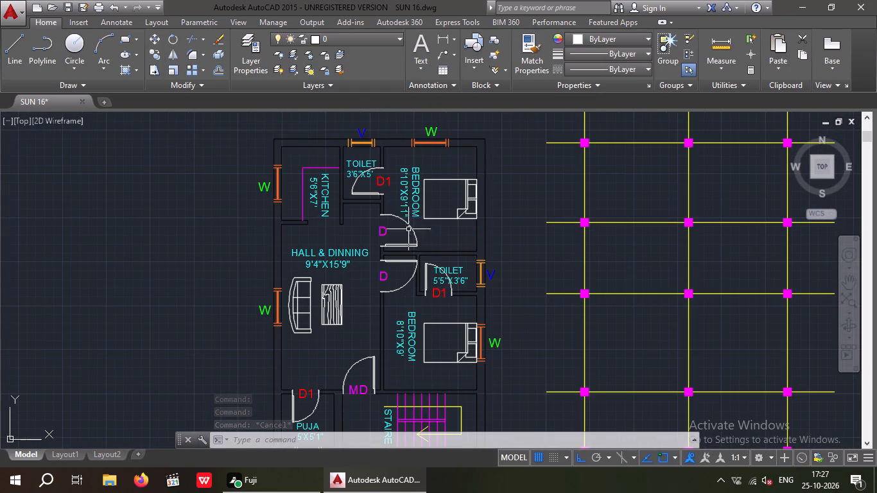
middle_drag(408, 220, 342, 220)
scroll(349, 224, down, 2)
middle_drag(377, 283, 397, 234)
middle_drag(431, 331, 437, 250)
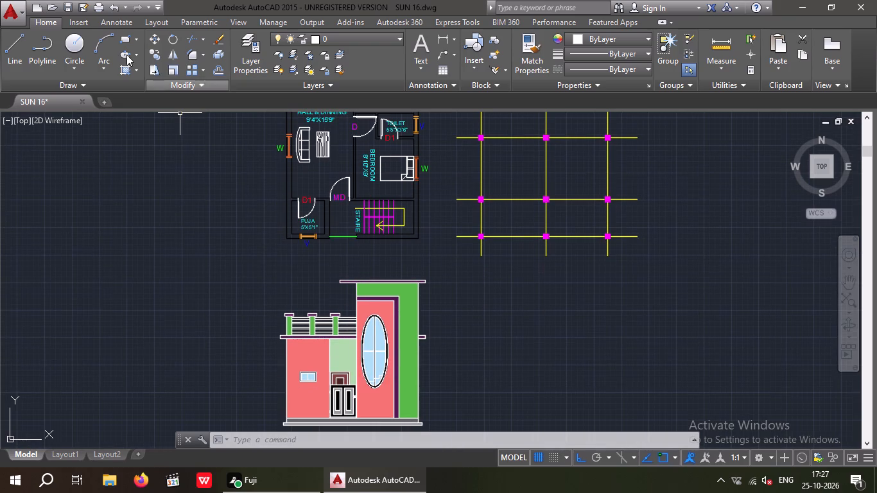
Add the multiline text title "FLOOR PLAN" with 18" text height beneath the floor plan.
click(424, 46)
scroll(338, 268, up, 4)
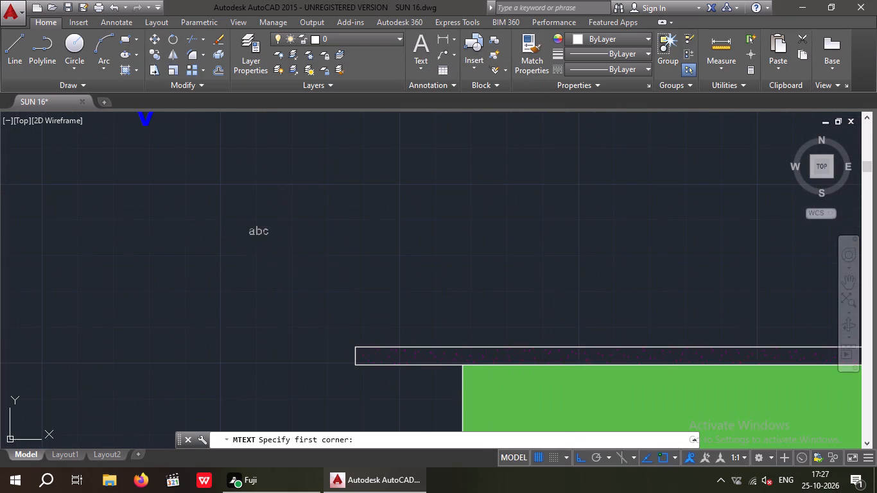
scroll(248, 225, down, 1)
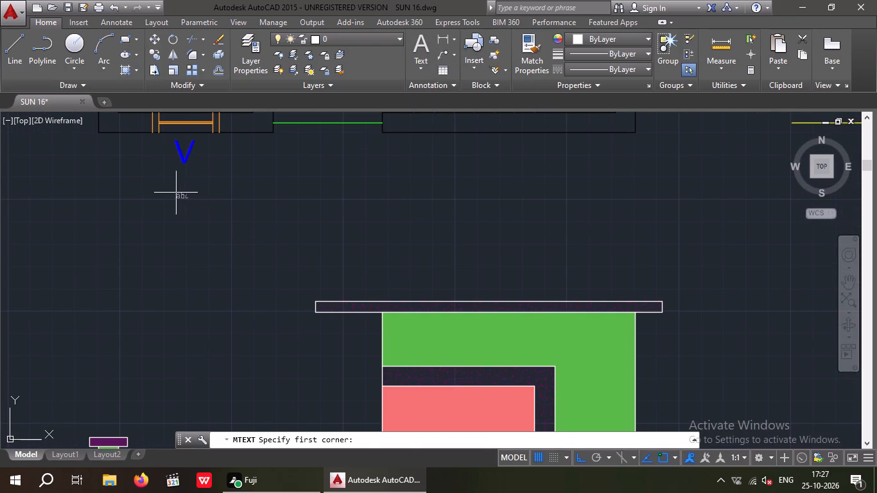
drag(176, 191, 194, 231)
middle_drag(592, 240, 460, 291)
scroll(483, 276, down, 3)
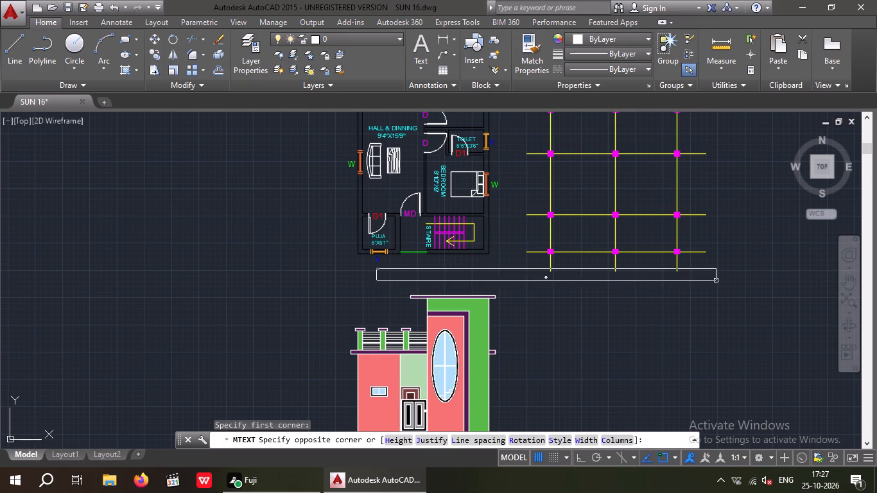
click(750, 292)
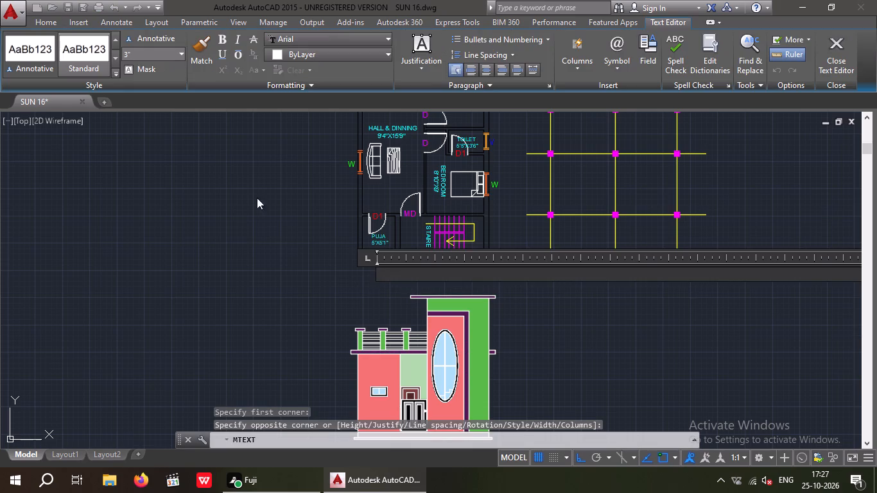
click(130, 54)
text(18")
key(Return)
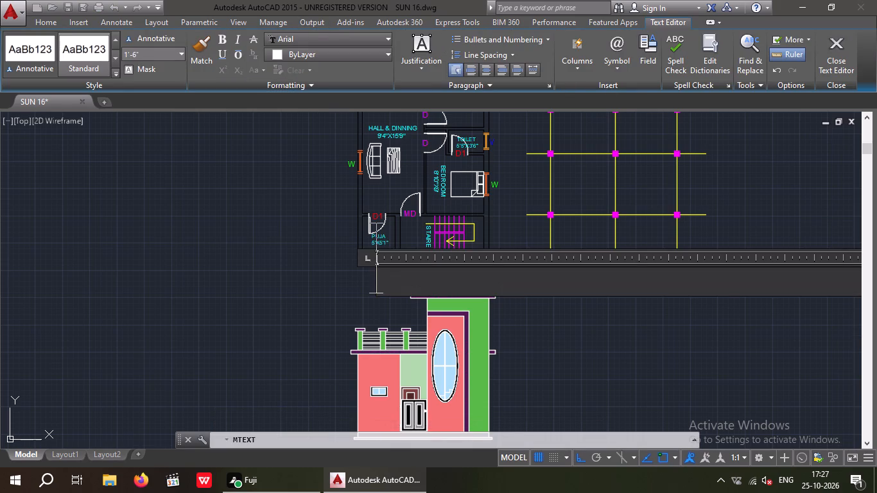
text(FLOOR)
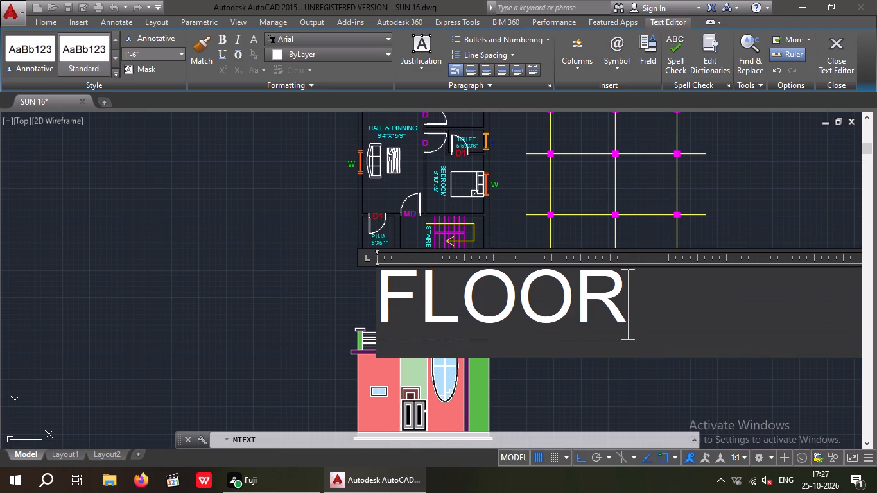
key(space)
text(PL)
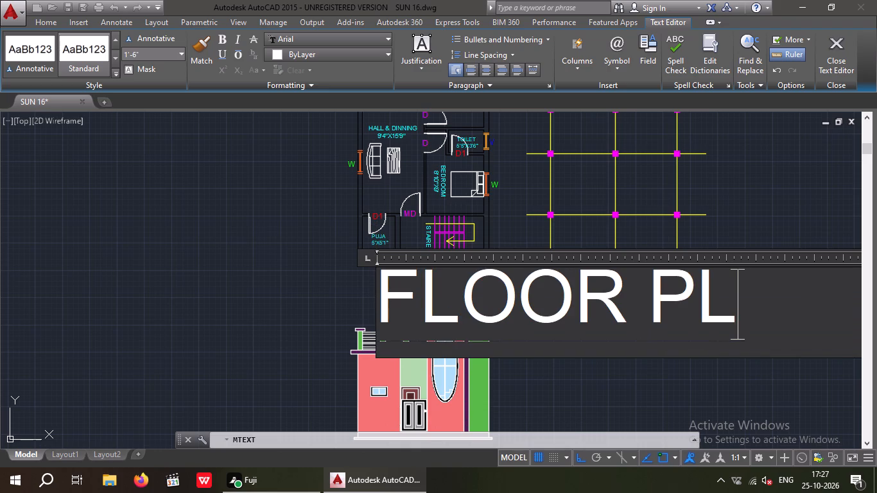
text(AN)
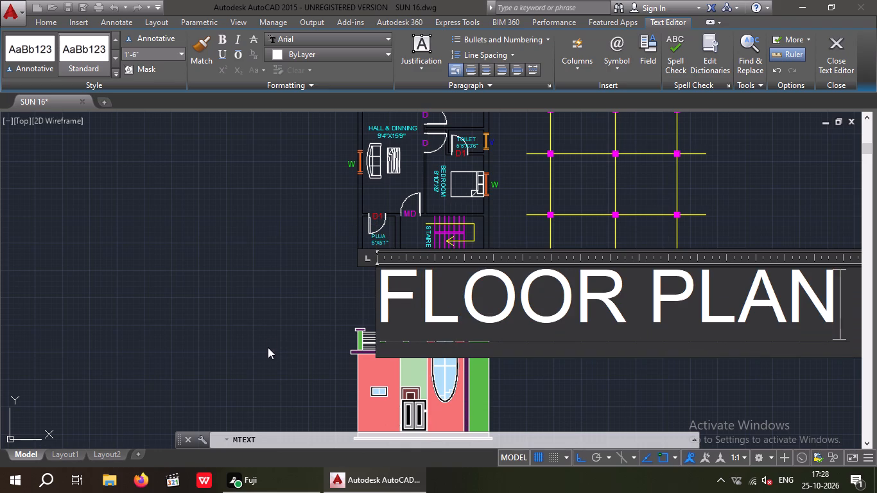
click(267, 324)
Add the multiline text title "CENTRE LINE DAIGRAM" with 18" text height beneath the yellow column grid.
middle_drag(550, 279, 406, 250)
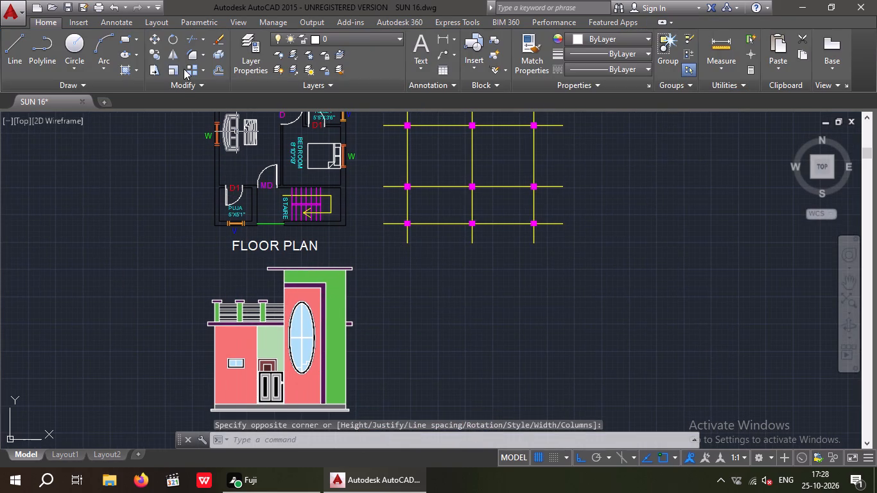
click(423, 42)
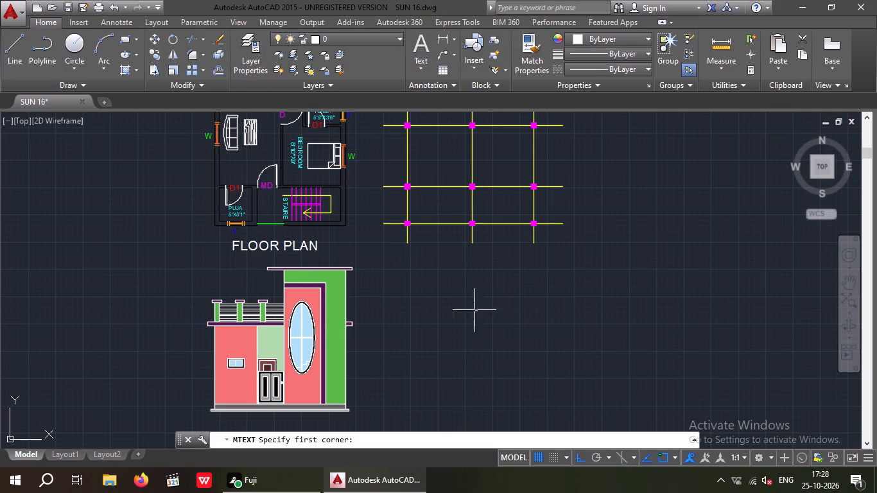
scroll(431, 280, up, 1)
drag(387, 240, 410, 267)
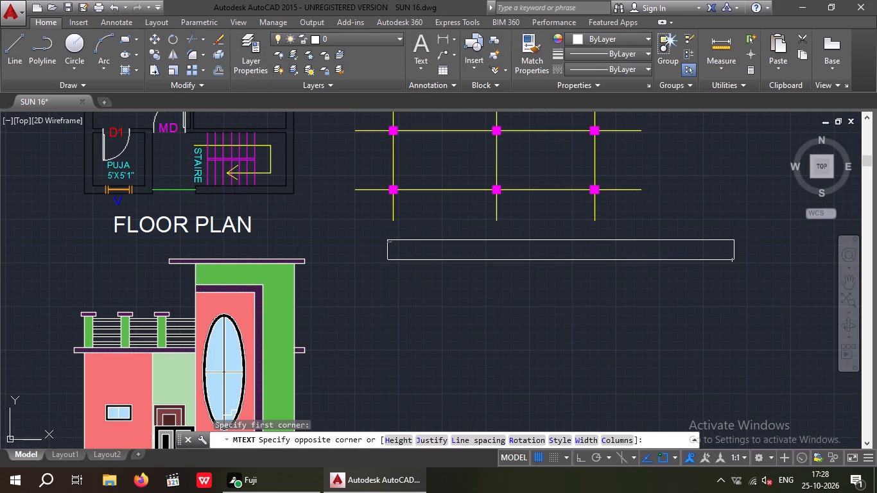
click(734, 260)
click(153, 57)
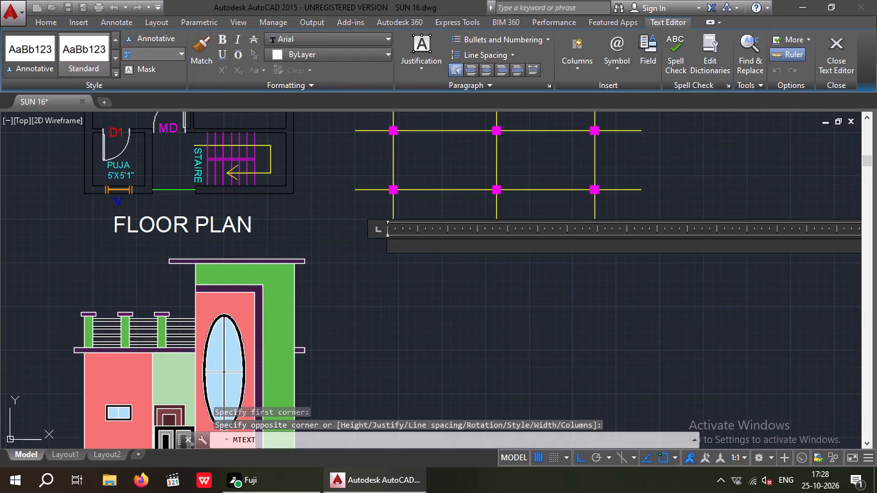
text(18)
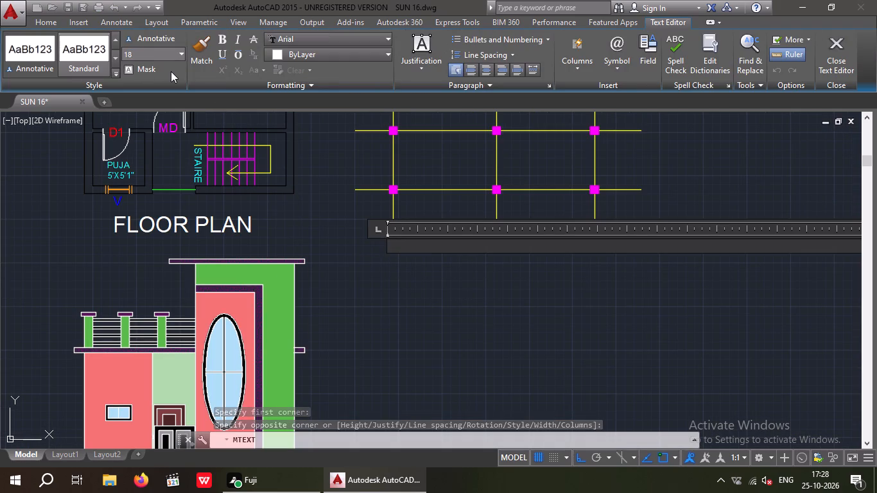
key(shift+quotedbl)
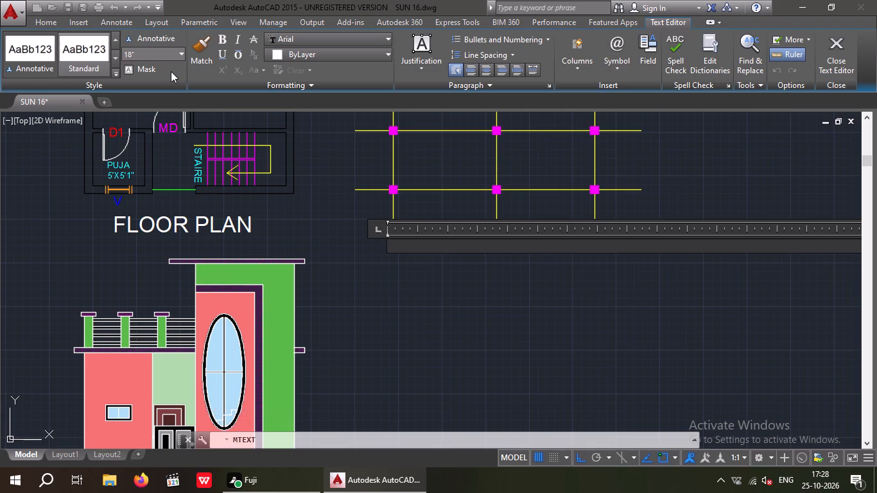
key(Return)
text(CENTRE LINE)
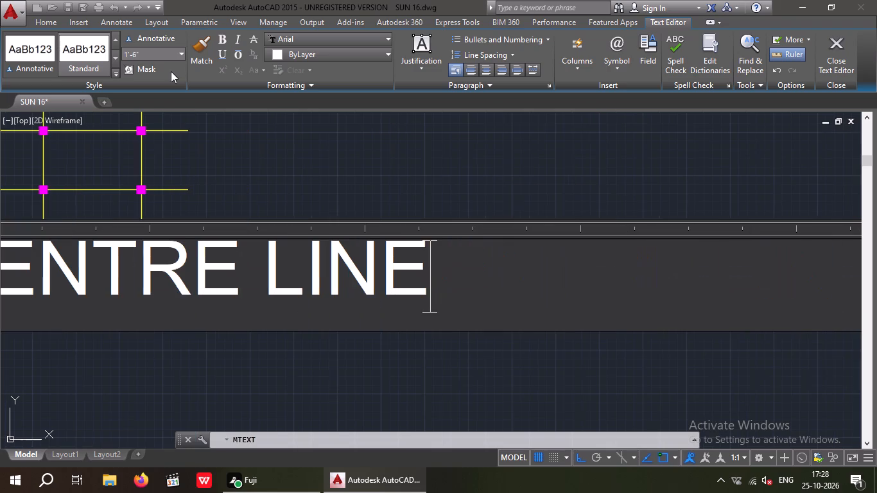
key(space)
text(DAIGRAM)
click(508, 193)
Add the multiline text title "FRONT ELEVATION" with 18" text height beneath the coloured front elevation.
scroll(489, 199, down, 5)
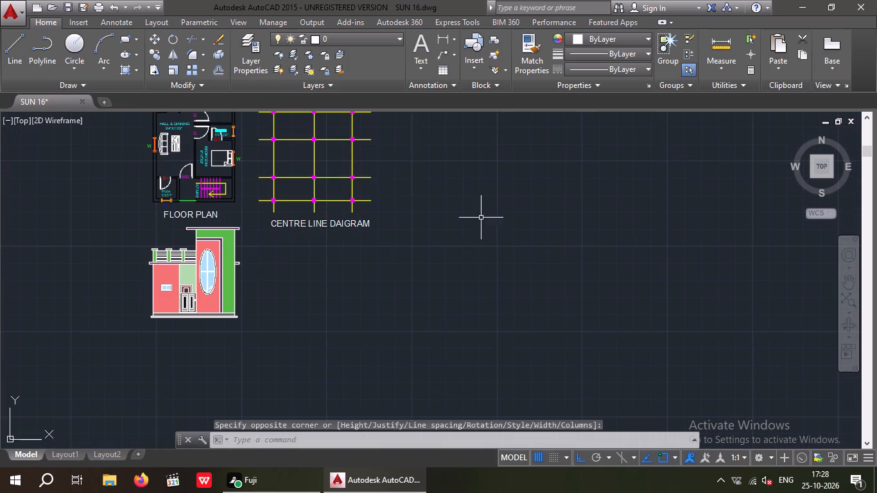
click(422, 48)
middle_drag(223, 367, 262, 277)
scroll(201, 234, up, 2)
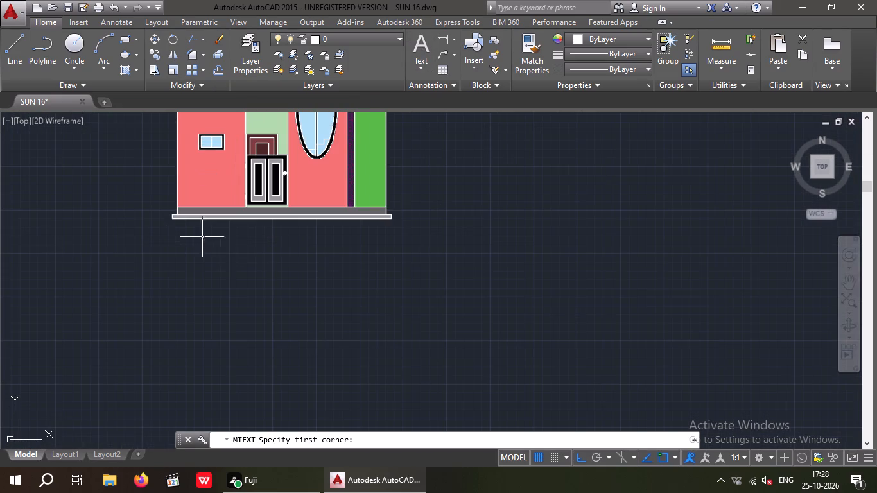
drag(198, 239, 201, 253)
click(492, 263)
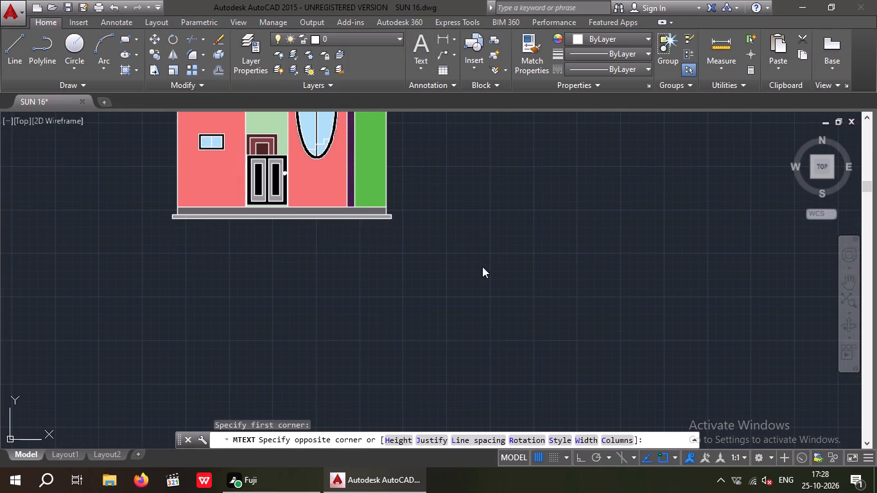
click(153, 55)
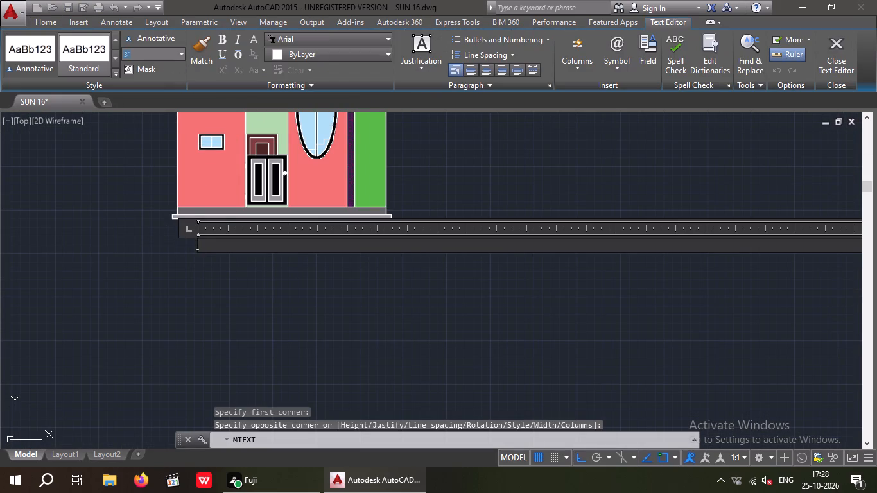
text(18")
key(Return)
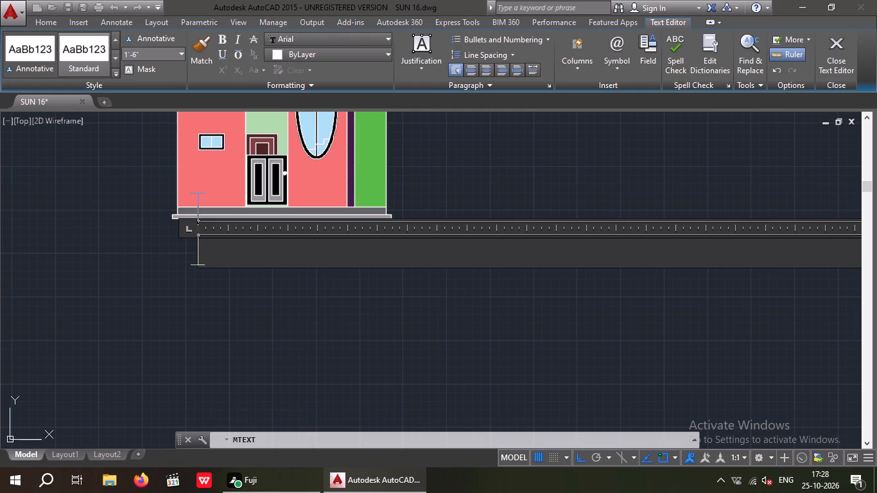
text(FR)
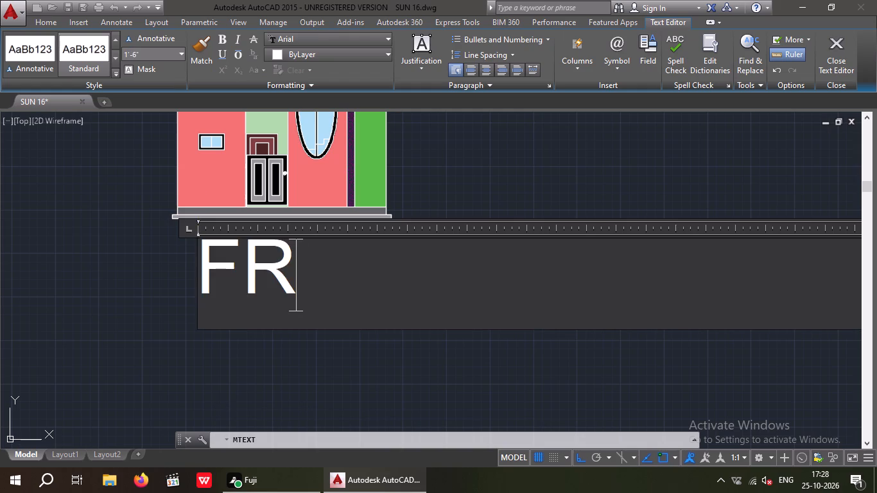
key(o)
text(NT)
key(space)
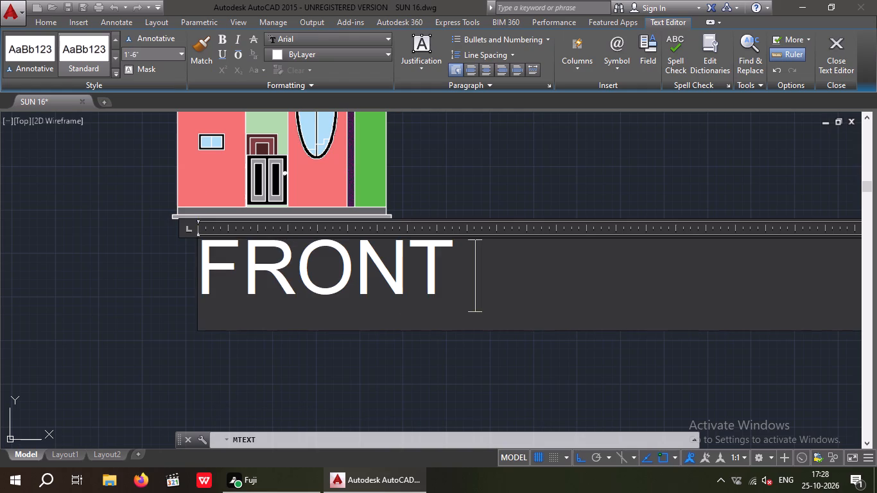
text(ELEVATIOM)
key(BackSpace)
key(n)
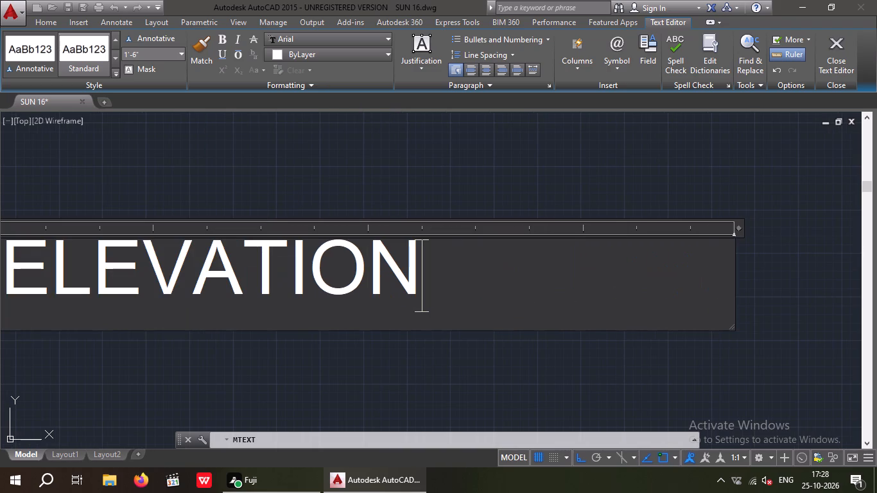
click(263, 200)
Move the FRONT ELEVATION title horizontally to the left by about 1'-4" so it sits centred beneath the elevation.
scroll(294, 177, down, 5)
middle_drag(272, 264, 310, 265)
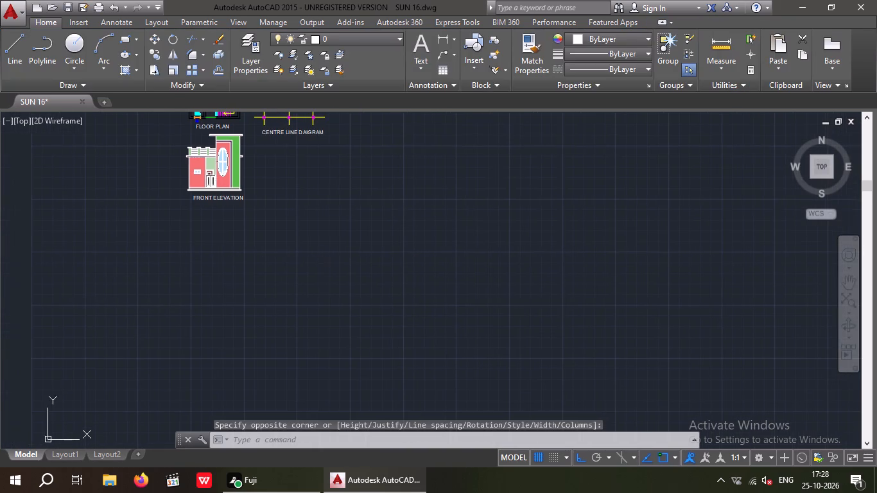
scroll(199, 200, up, 4)
middle_drag(202, 214, 202, 264)
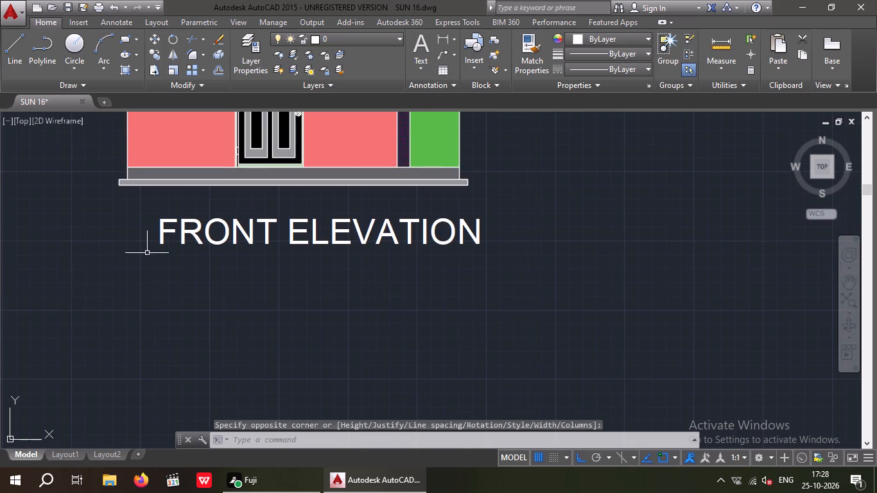
drag(204, 283, 175, 261)
click(152, 216)
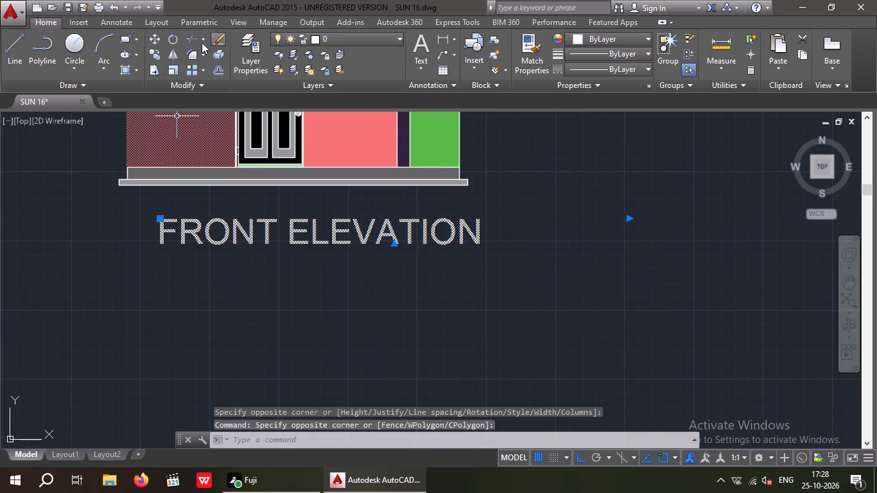
click(152, 36)
click(164, 243)
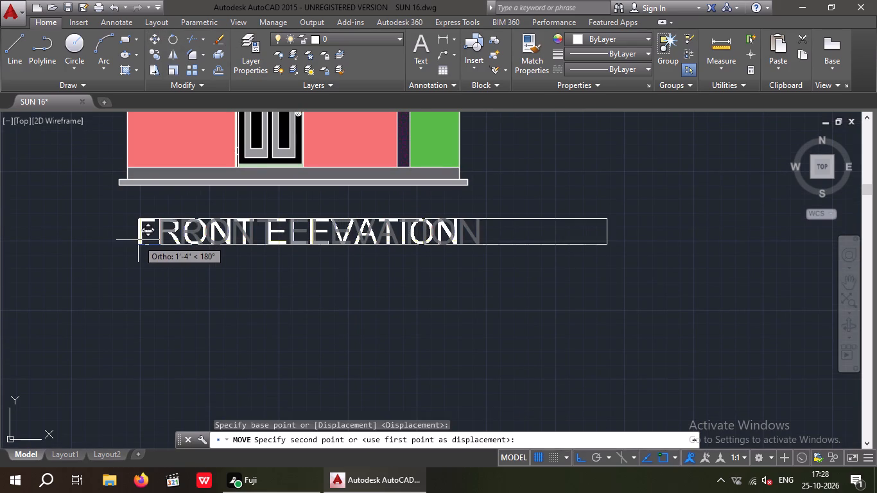
click(136, 240)
Move the CENTRE LINE DAIGRAM title horizontally to the left by about 2'-1" beneath the yellow column grid.
scroll(141, 242, down, 3)
middle_drag(254, 265, 258, 287)
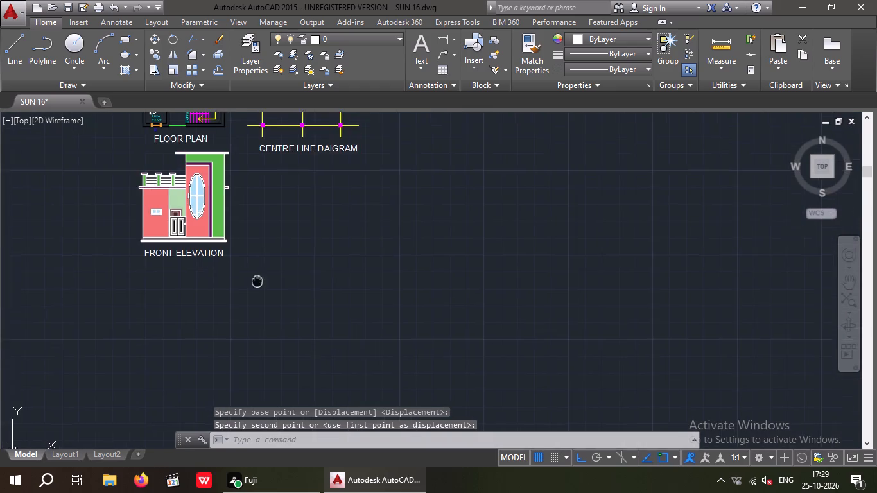
middle_drag(258, 287, 267, 377)
scroll(296, 258, up, 2)
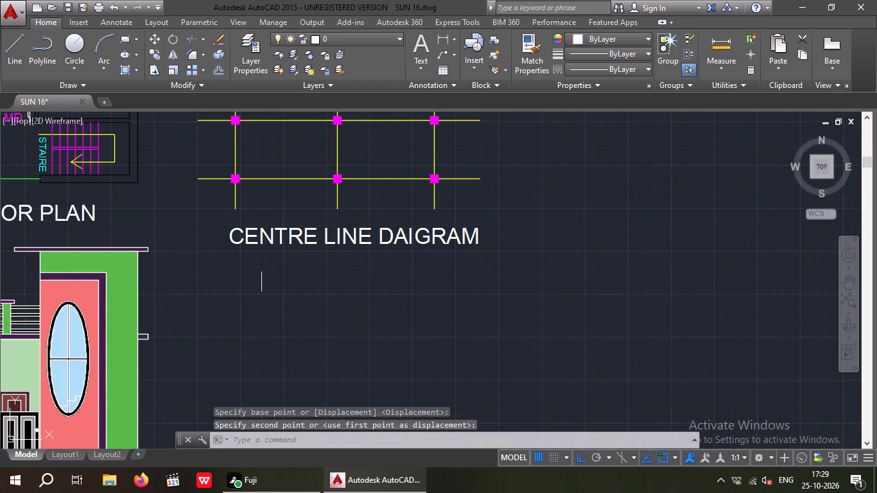
drag(259, 263, 253, 263)
click(224, 241)
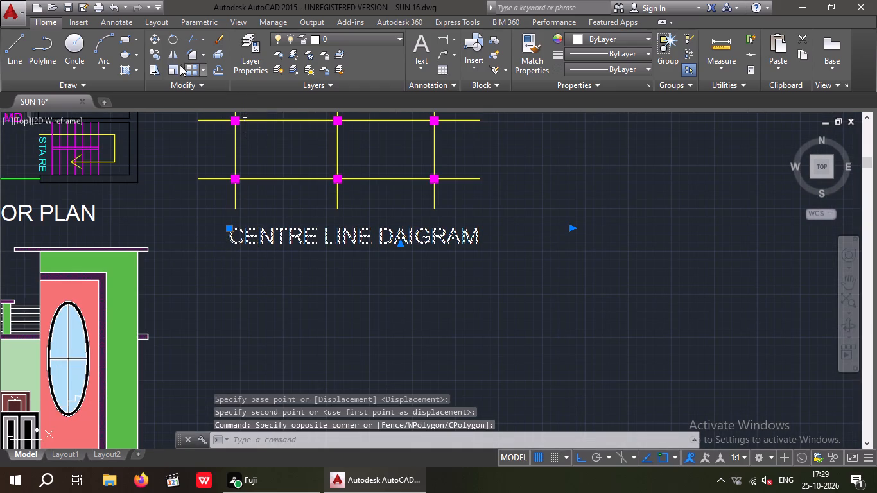
click(155, 37)
drag(233, 248, 225, 248)
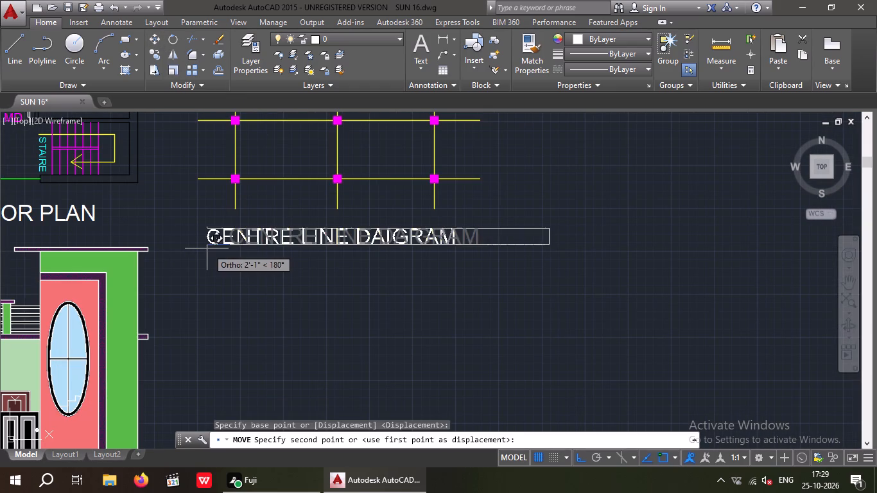
click(207, 248)
scroll(225, 249, down, 3)
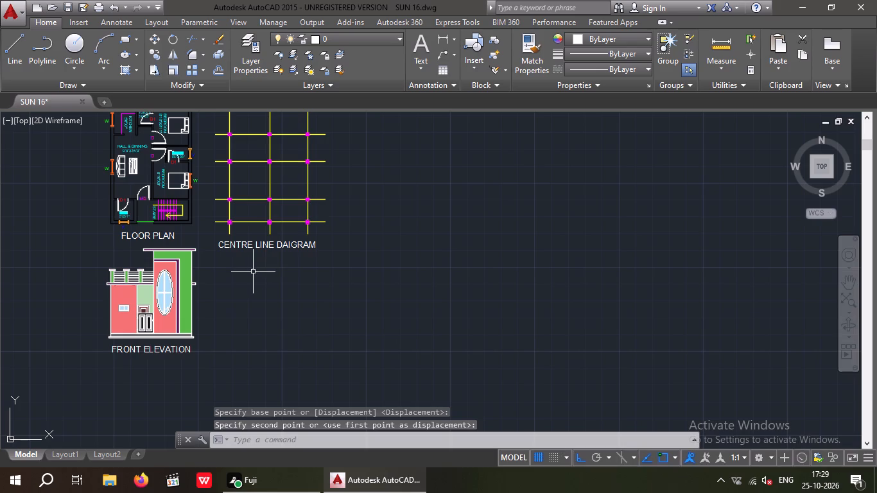
key(Escape)
key(Escape)
Change the colour of the FLOOR PLAN, CENTRE LINE DAIGRAM and FRONT ELEVATION titles to Green.
scroll(125, 239, up, 3)
drag(141, 250, 134, 245)
click(121, 220)
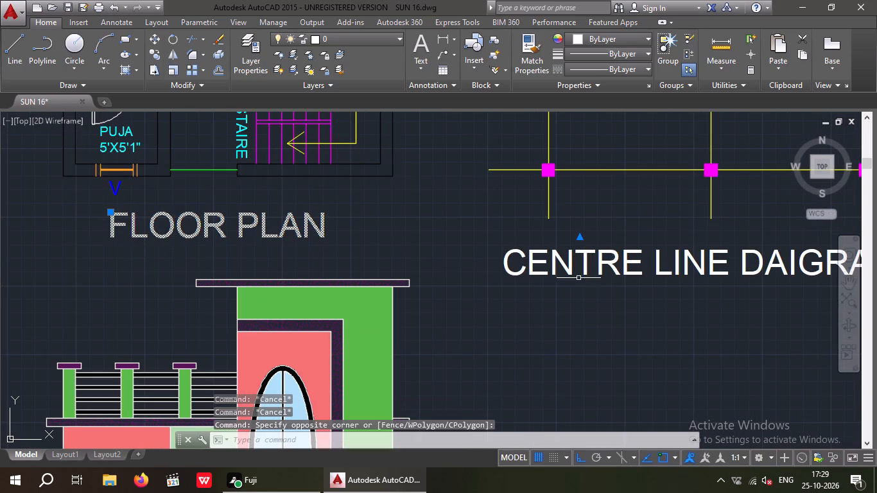
drag(578, 297, 571, 293)
click(539, 255)
scroll(545, 255, down, 5)
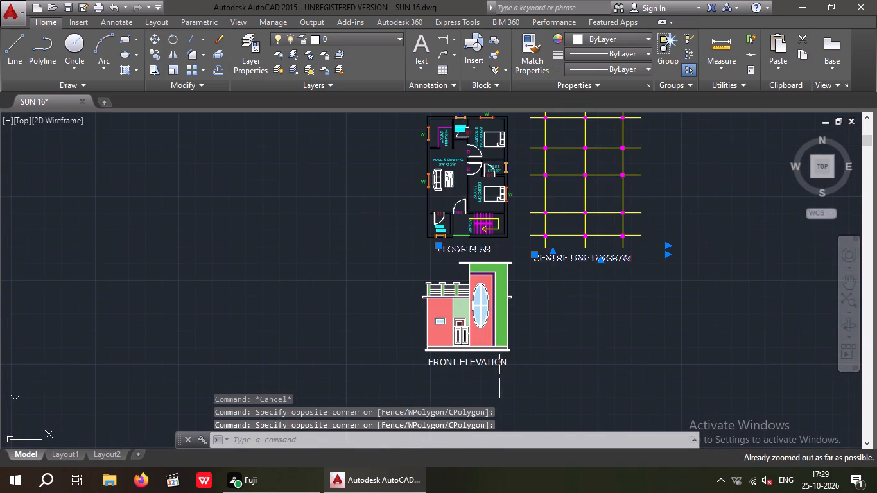
scroll(485, 378, up, 2)
drag(471, 368, 464, 363)
click(437, 331)
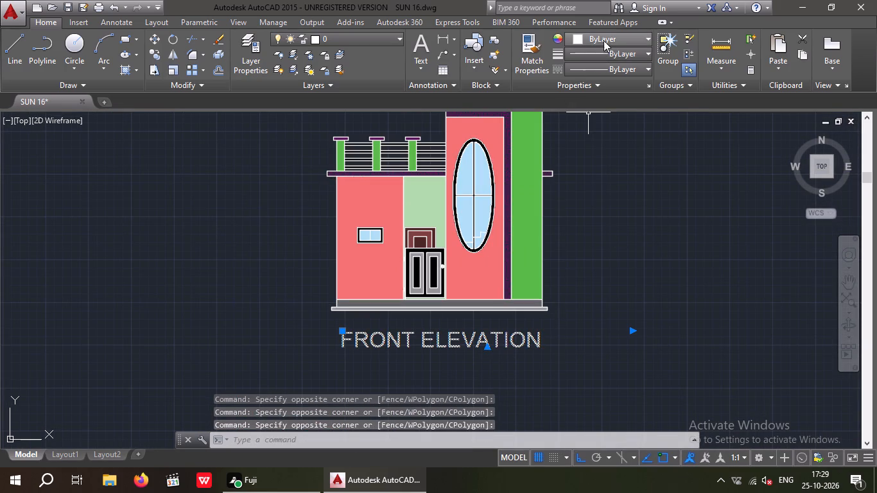
click(603, 40)
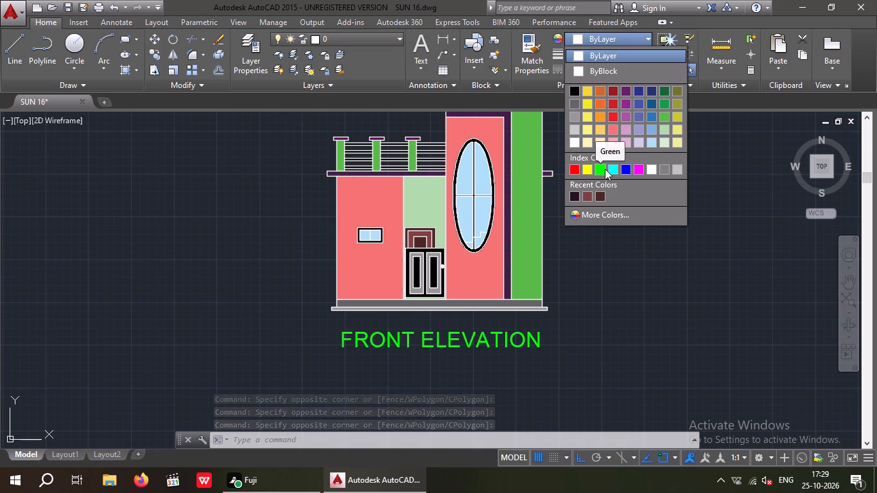
click(600, 169)
key(Escape)
Look over the titled drawing and examine the two earlier framed house sheets with their plan details tables.
middle_drag(609, 263, 517, 351)
scroll(550, 303, down, 2)
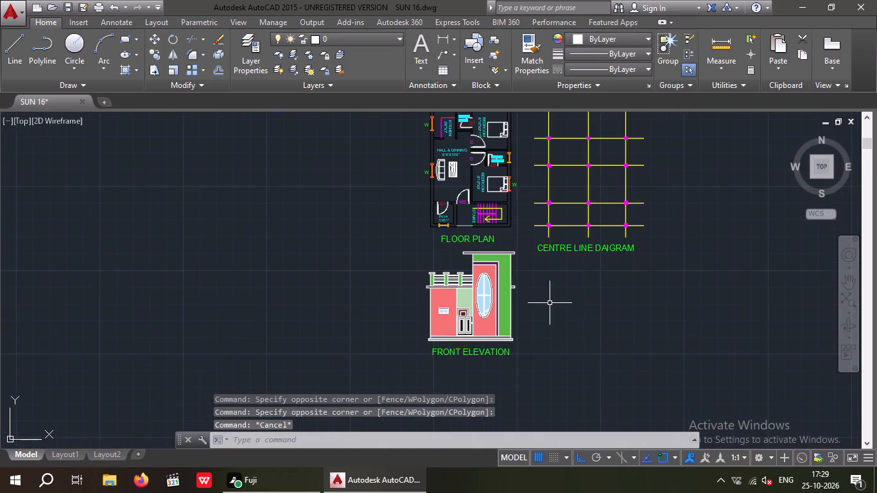
middle_drag(589, 310, 516, 295)
middle_drag(529, 305, 515, 315)
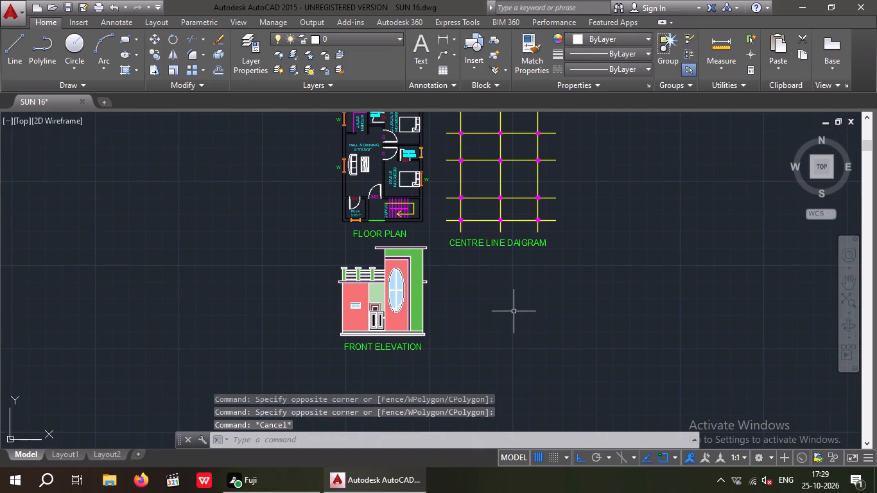
middle_drag(516, 333, 496, 347)
middle_drag(515, 302, 526, 288)
scroll(535, 275, down, 2)
middle_drag(243, 275, 379, 206)
scroll(375, 214, down, 2)
middle_drag(349, 262, 391, 203)
scroll(388, 224, down, 3)
scroll(370, 278, down, 6)
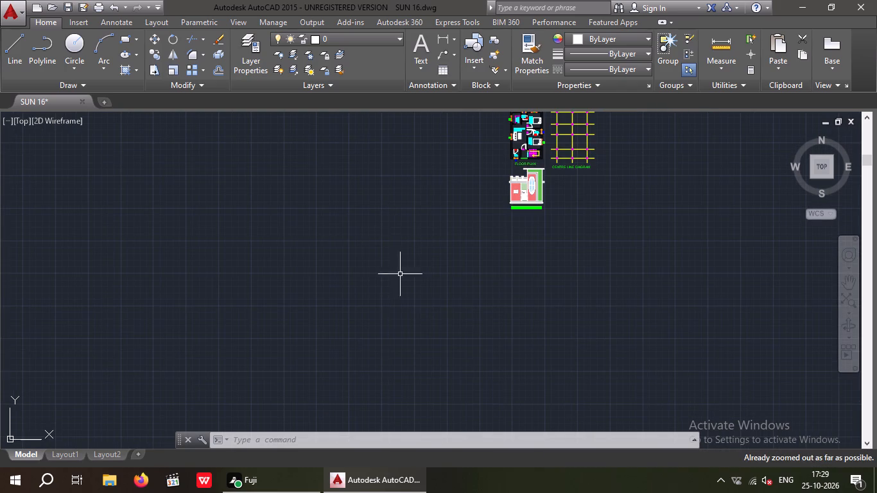
middle_drag(409, 273, 467, 223)
scroll(453, 233, down, 3)
middle_drag(395, 277, 383, 197)
middle_drag(404, 279, 405, 144)
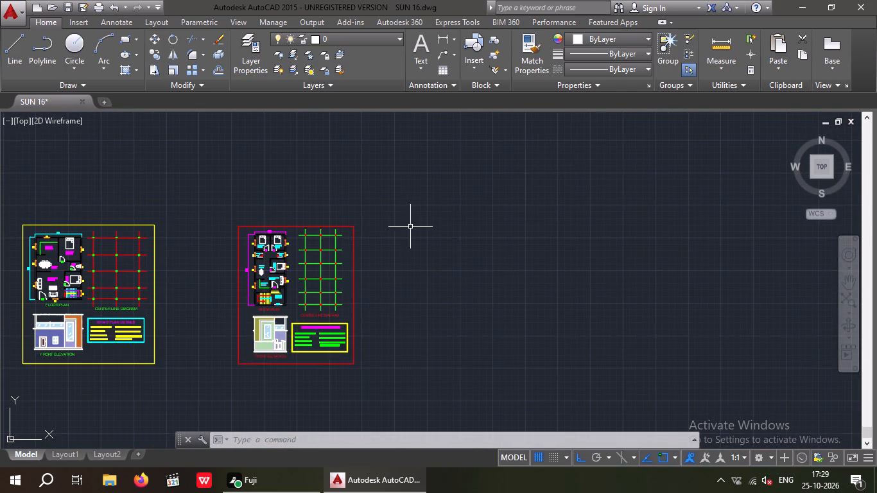
scroll(303, 347, up, 2)
middle_drag(65, 297, 499, 288)
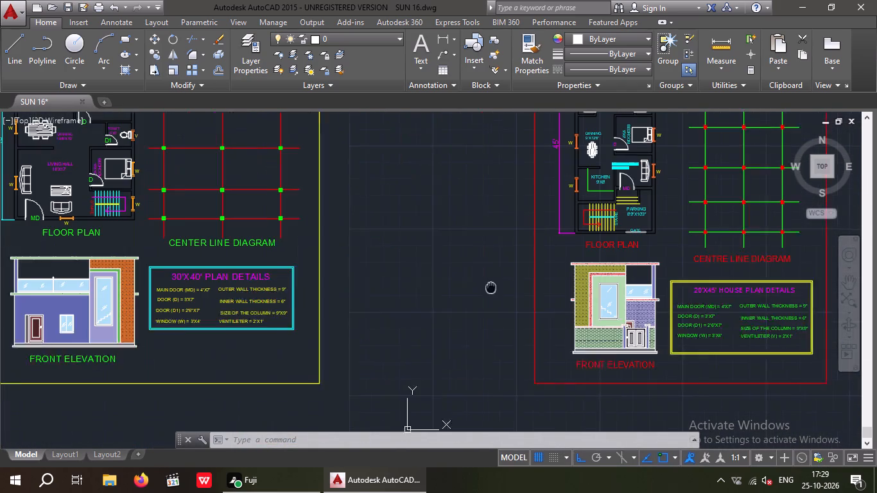
middle_drag(499, 288, 504, 288)
Copy the cyan-bordered 30'X40' PLAN DETAILS table, with Ortho off, from the yellow-framed sheet to beneath the CENTRE LINE DAIGRAM title.
scroll(212, 277, up, 2)
click(146, 243)
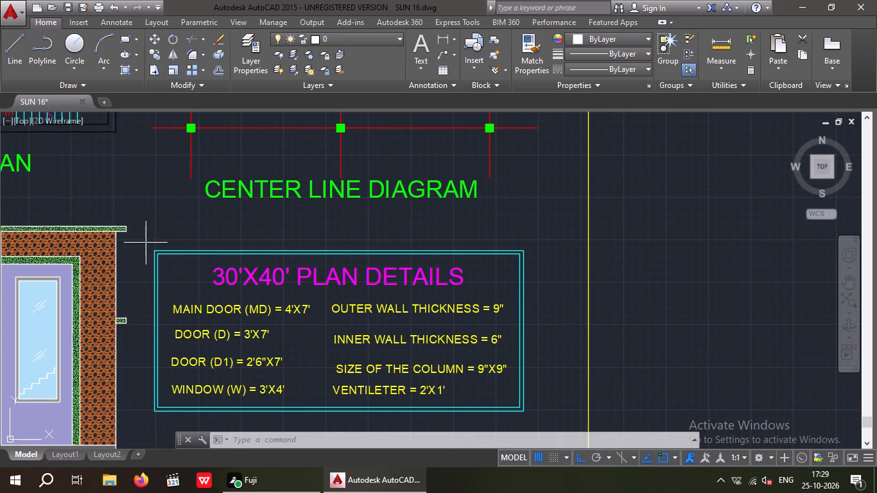
click(541, 422)
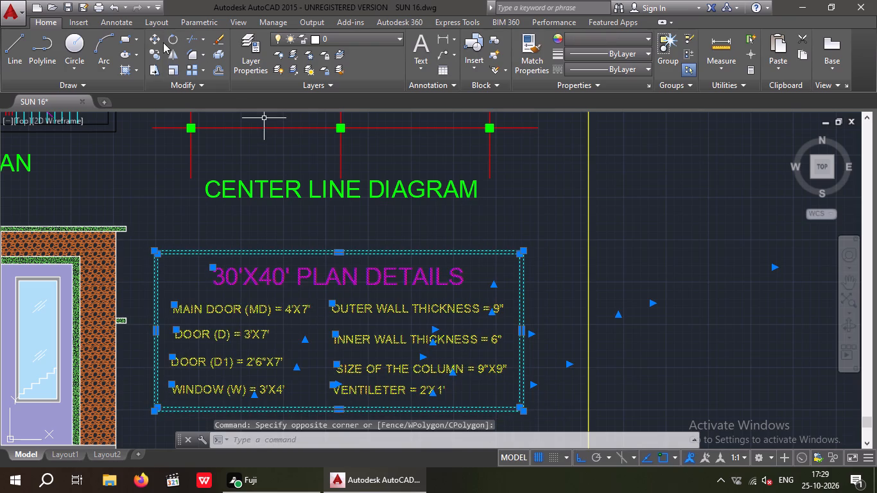
click(156, 55)
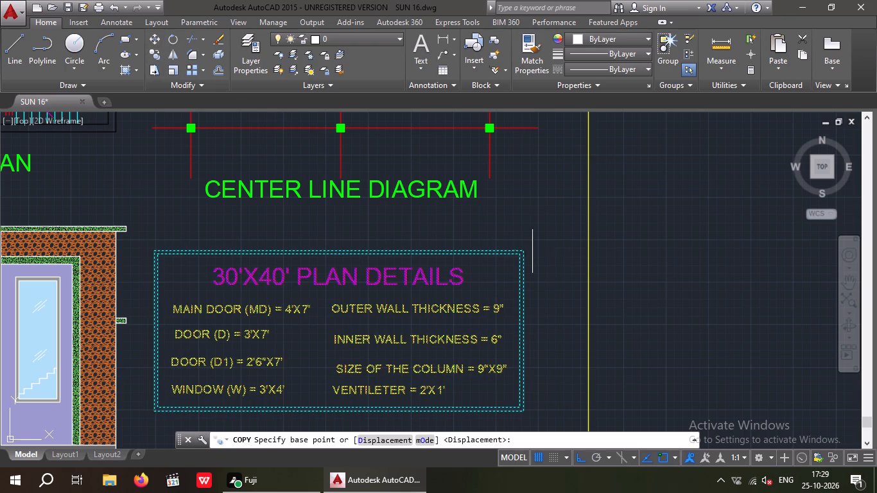
click(526, 250)
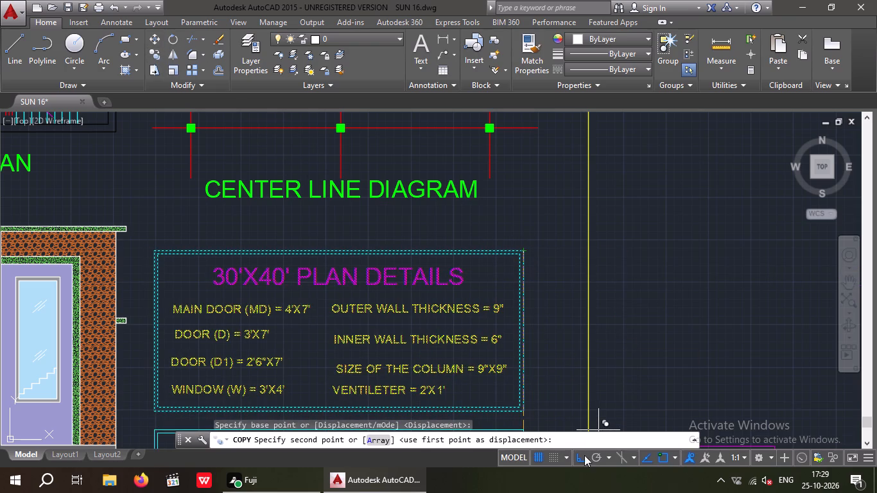
click(582, 462)
middle_drag(701, 231, 238, 343)
scroll(418, 228, down, 4)
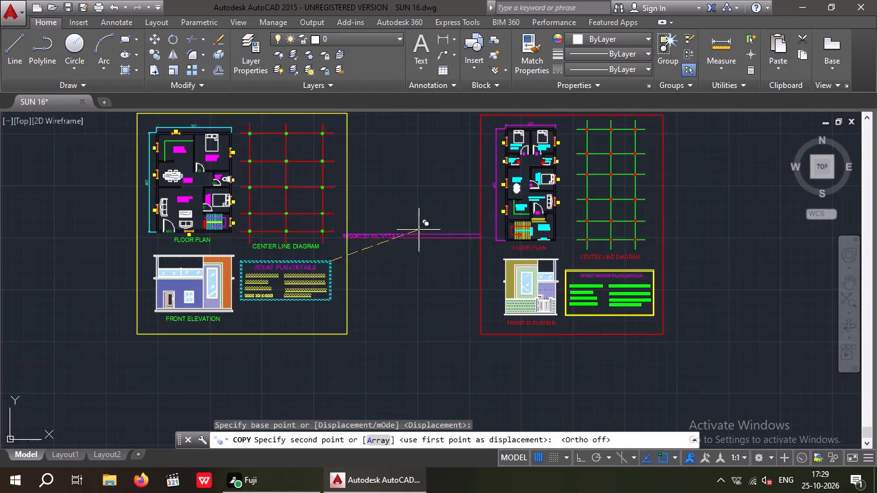
scroll(431, 230, down, 4)
middle_drag(426, 226, 266, 379)
middle_drag(543, 211, 452, 327)
scroll(482, 174, up, 2)
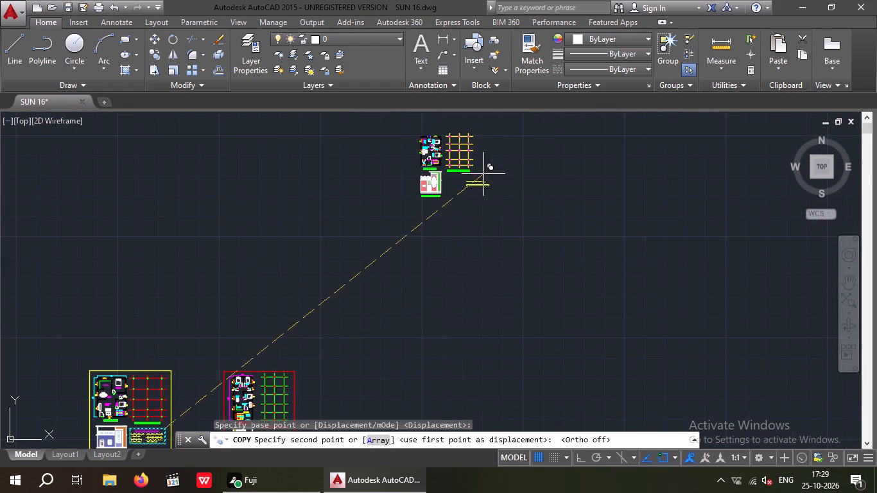
scroll(482, 174, up, 2)
middle_drag(464, 186, 494, 206)
scroll(512, 195, up, 1)
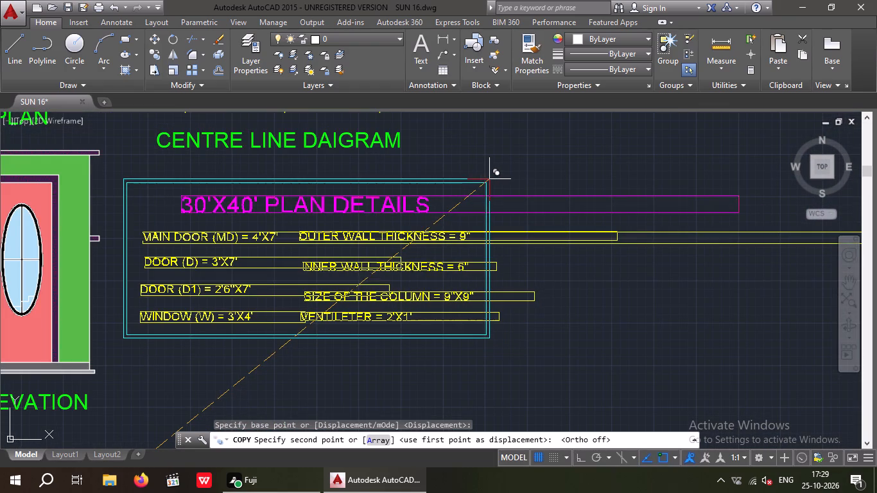
click(489, 179)
key(Escape)
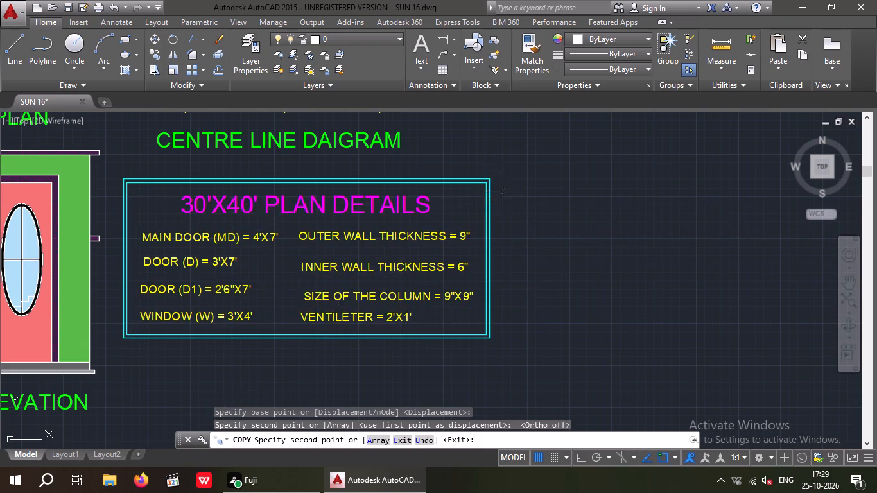
Measure the inner wall's thickness beside the HALL & DINNING room with a trial linear dimension.
scroll(519, 199, down, 2)
middle_drag(517, 218, 532, 379)
scroll(307, 257, up, 5)
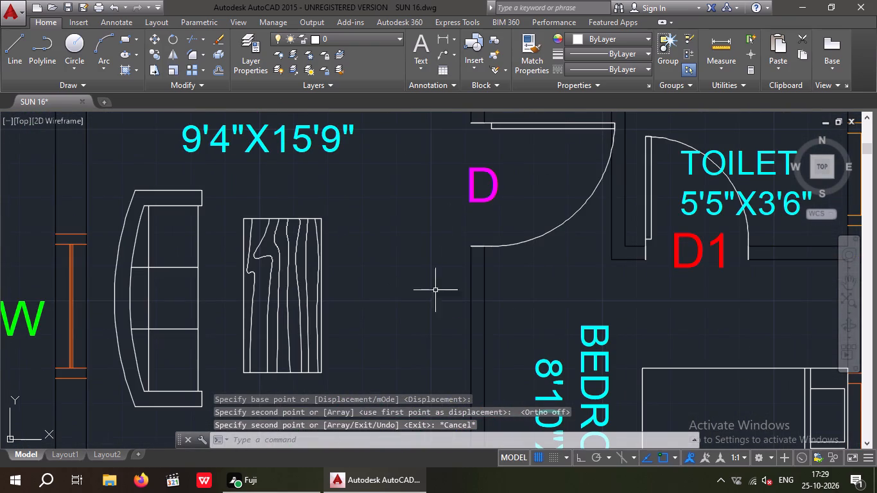
click(442, 39)
middle_drag(431, 245, 428, 313)
middle_drag(433, 309, 423, 375)
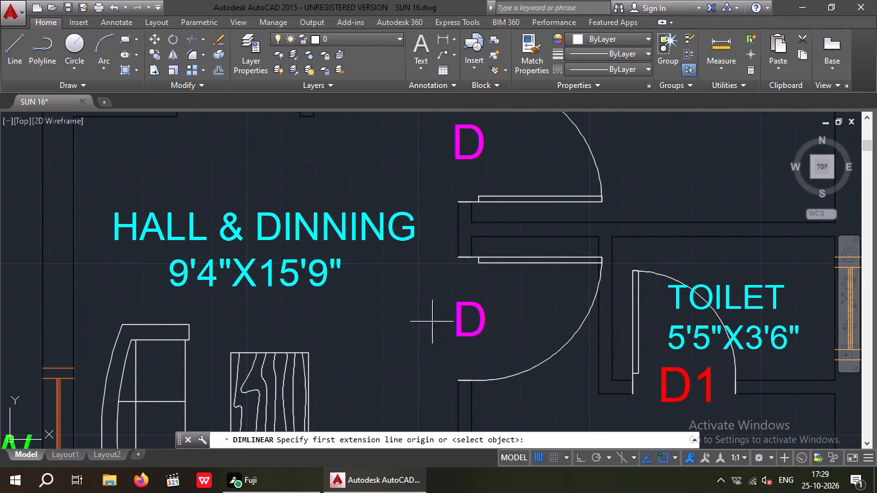
scroll(465, 233, up, 3)
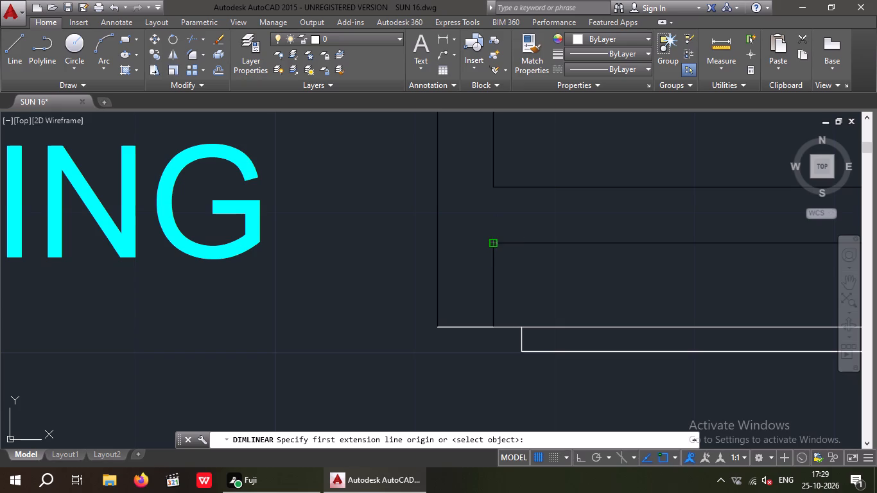
click(494, 243)
click(435, 245)
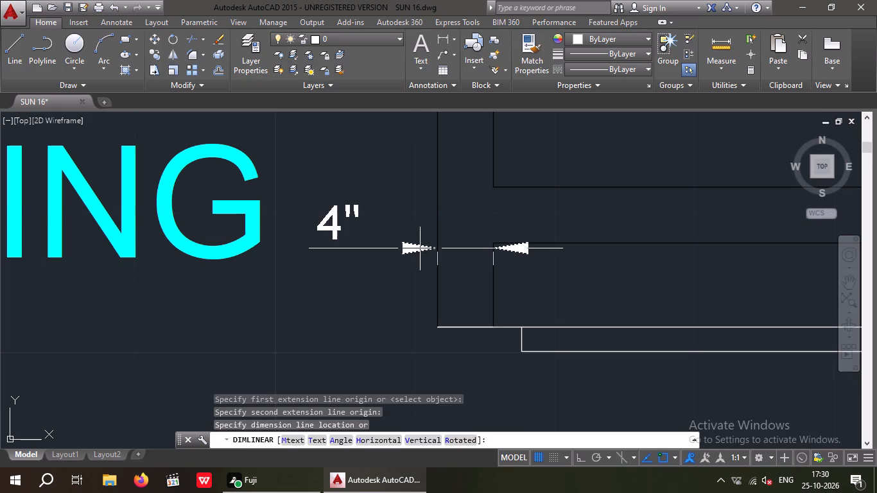
key(Escape)
Set the INNER WALL THICKNESS entry in the plan details table to 4".
scroll(409, 213, down, 8)
middle_drag(388, 279, 338, 164)
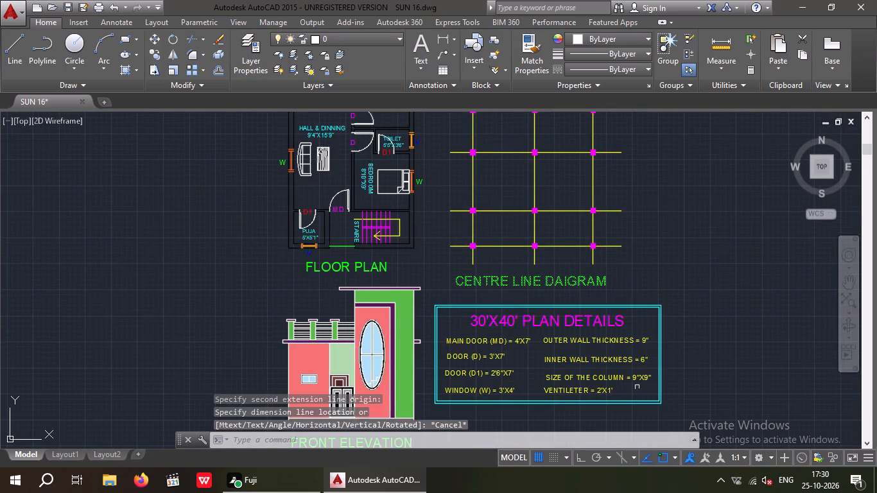
scroll(625, 386, up, 2)
double_click(672, 317)
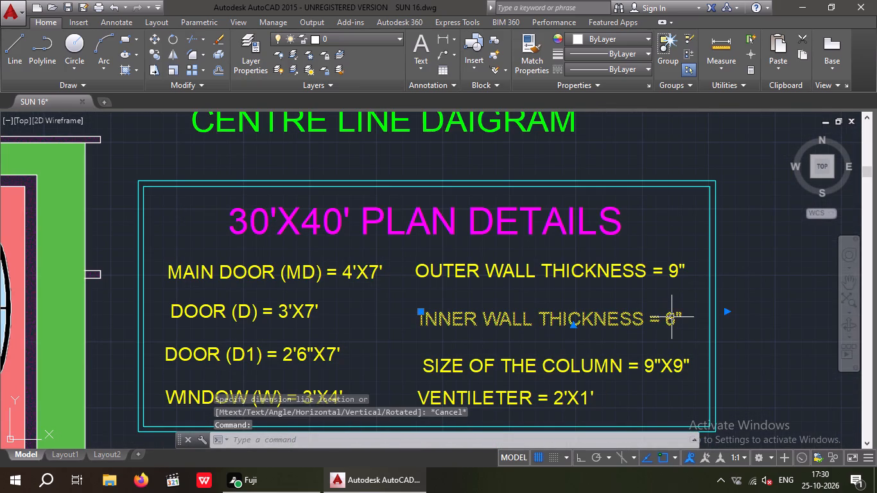
key(BackSpace)
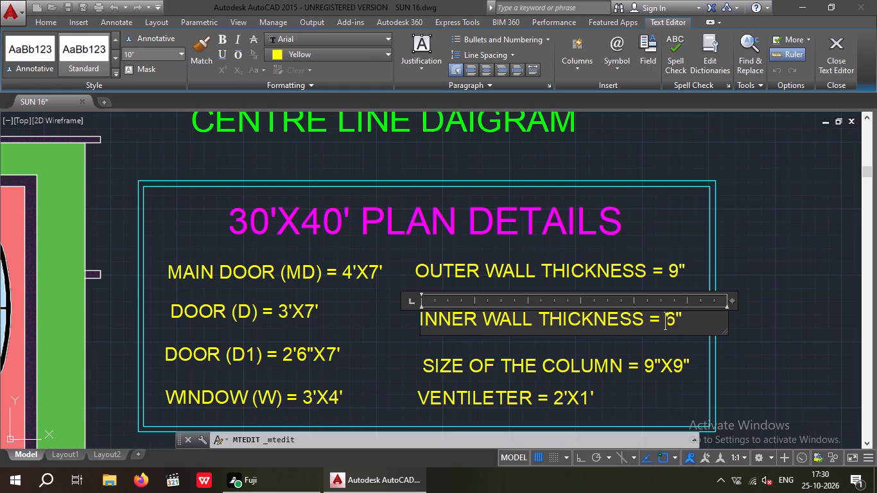
key(4)
click(772, 272)
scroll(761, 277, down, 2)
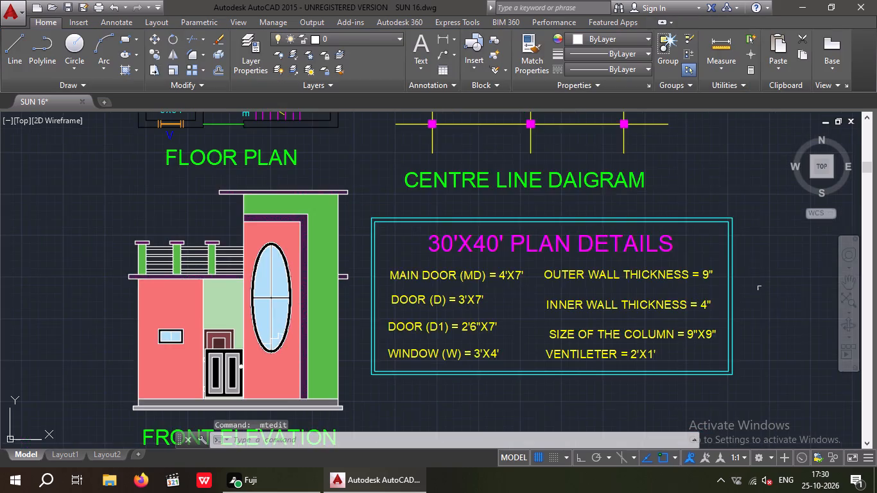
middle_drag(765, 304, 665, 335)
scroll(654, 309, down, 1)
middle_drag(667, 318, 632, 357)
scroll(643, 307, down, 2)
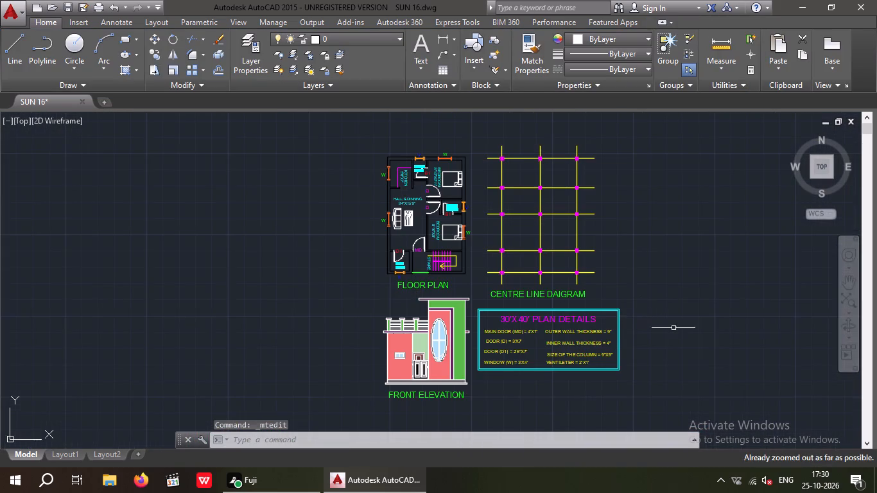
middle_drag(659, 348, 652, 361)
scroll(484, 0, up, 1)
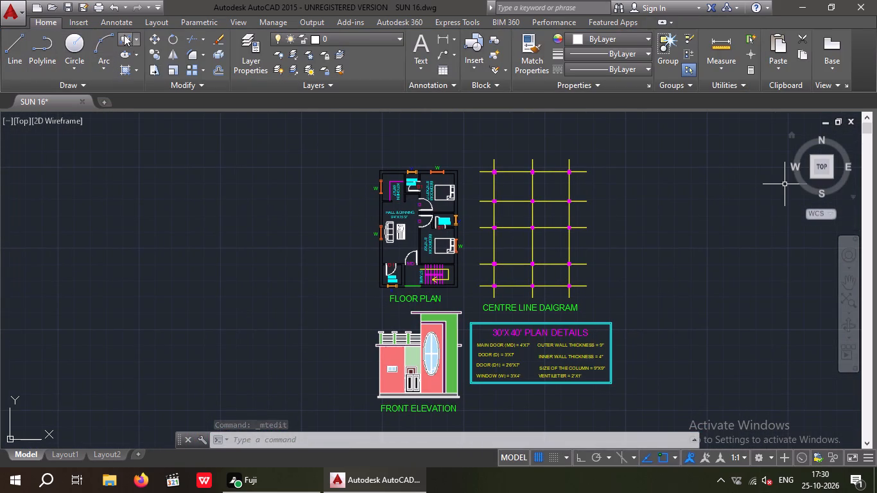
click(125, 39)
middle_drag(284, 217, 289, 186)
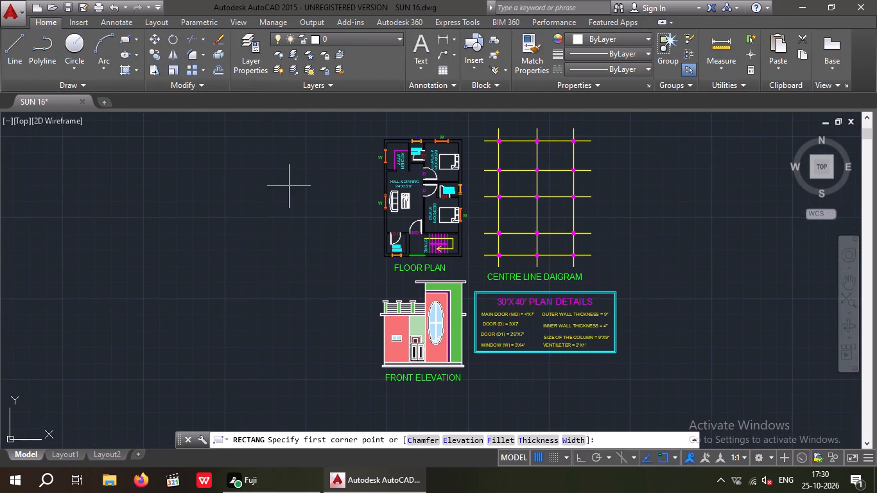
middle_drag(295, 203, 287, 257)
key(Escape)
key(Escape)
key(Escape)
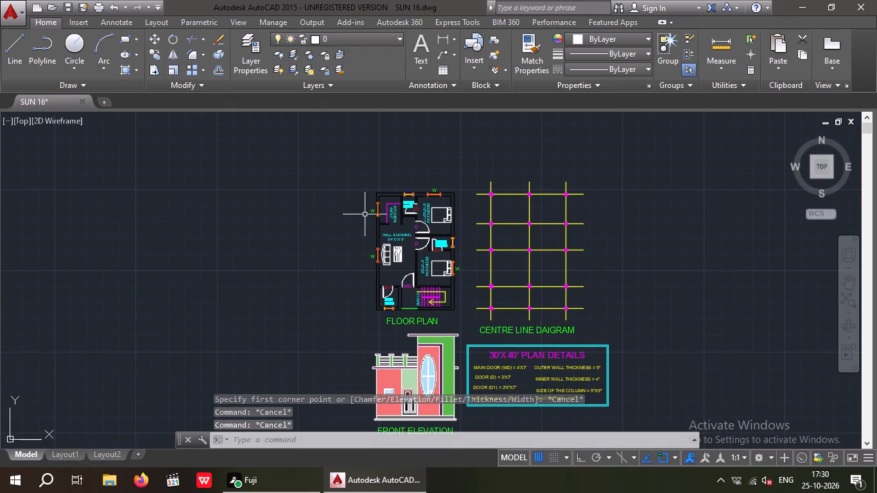
Add a linear dimension for the floor plan's overall width, placed above the upper outer wall.
click(444, 34)
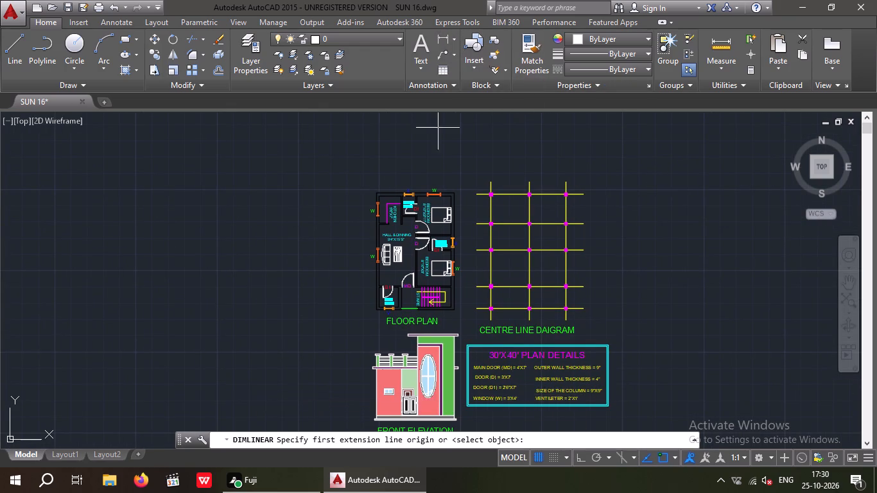
scroll(370, 168, up, 3)
click(388, 252)
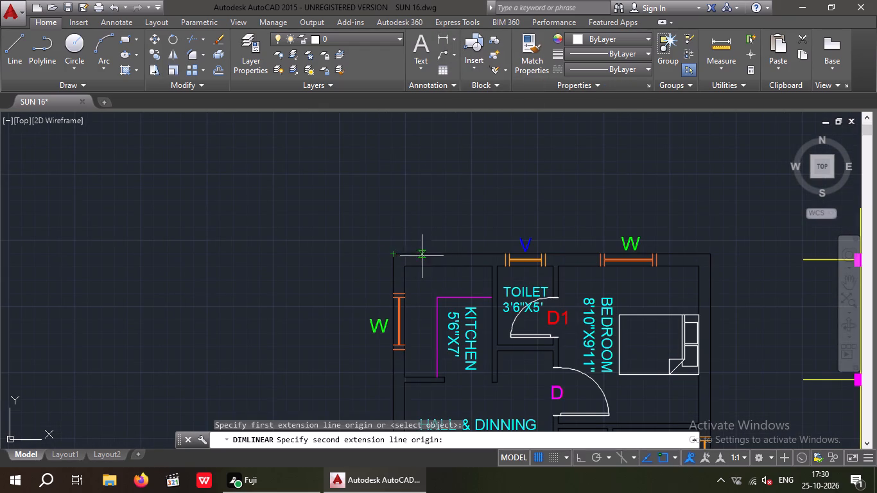
click(713, 255)
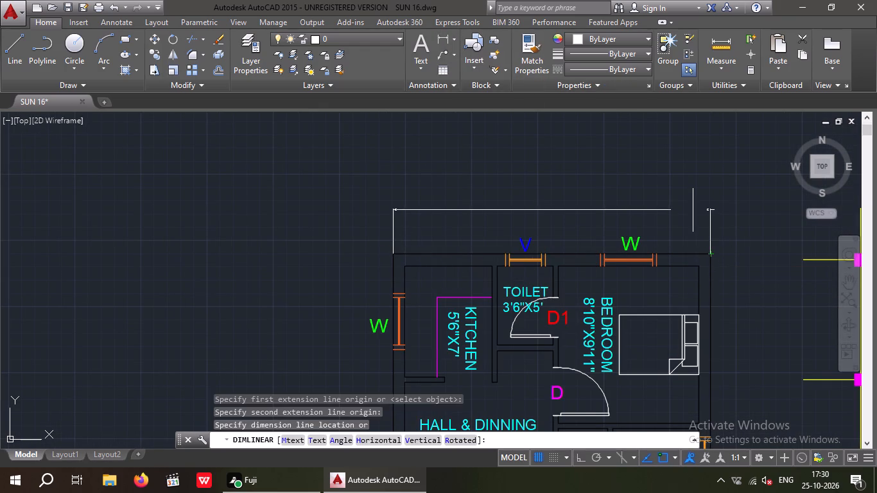
click(689, 219)
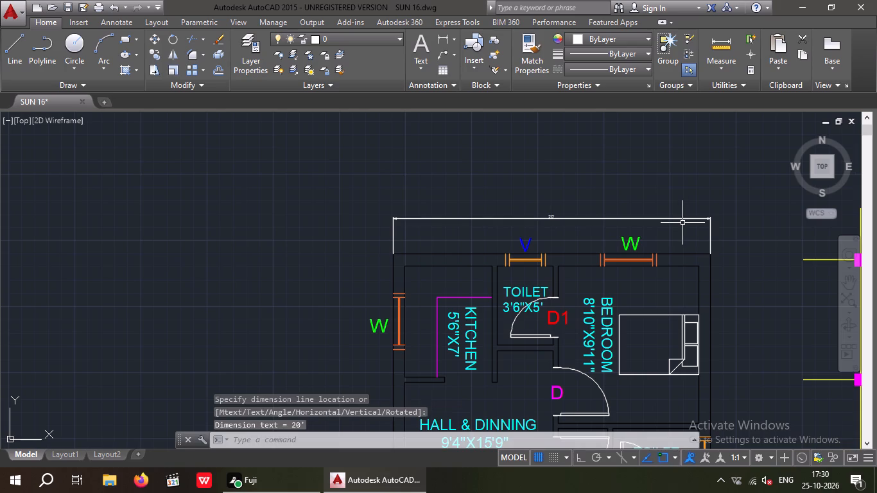
Add a vertical linear dimension for the floor plan's overall length, placed outside the kitchen and puja side wall.
key(space)
middle_drag(404, 221, 370, 92)
key(space)
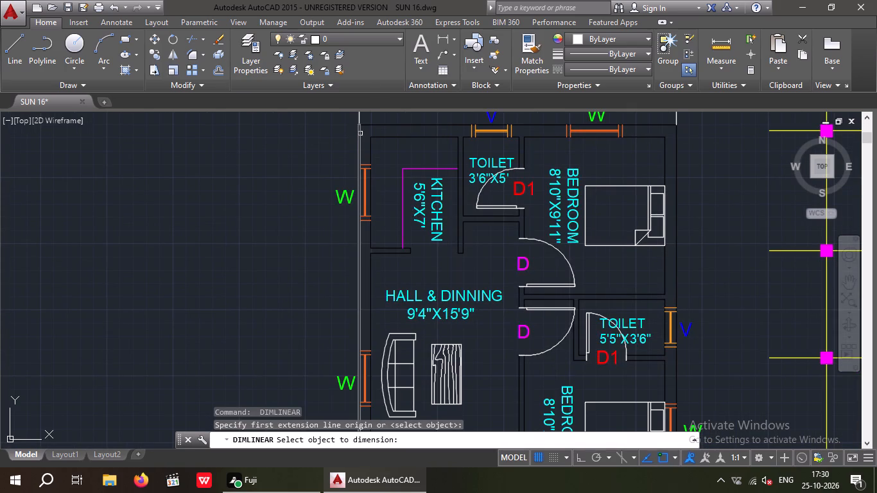
key(space)
key(space)
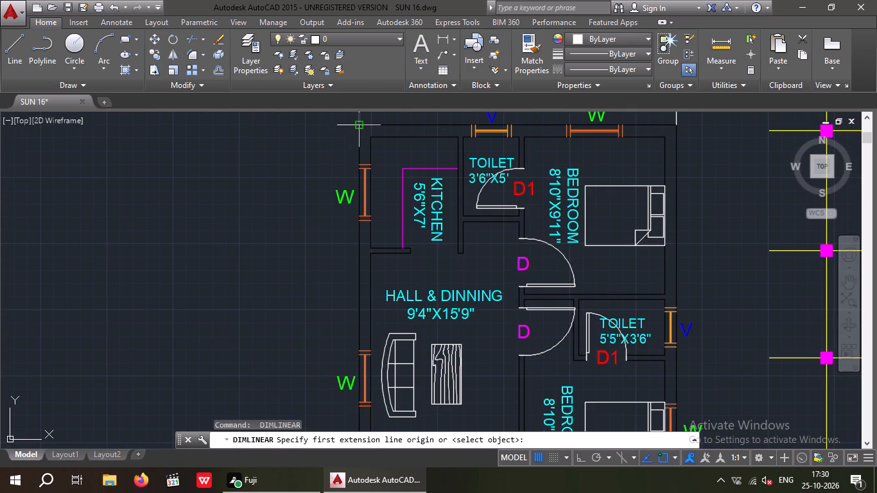
click(358, 126)
middle_drag(307, 208, 343, 112)
scroll(335, 155, down, 3)
scroll(368, 303, up, 2)
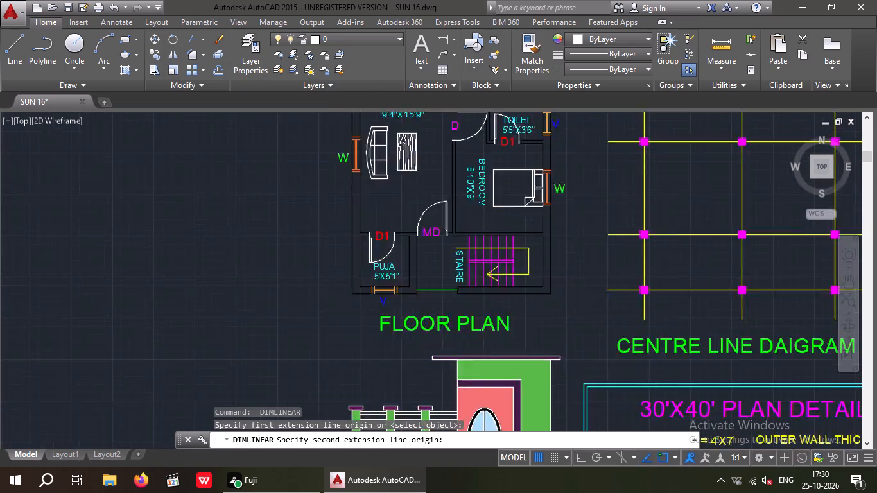
scroll(367, 303, up, 1)
click(328, 283)
scroll(299, 286, down, 2)
middle_drag(297, 302, 287, 387)
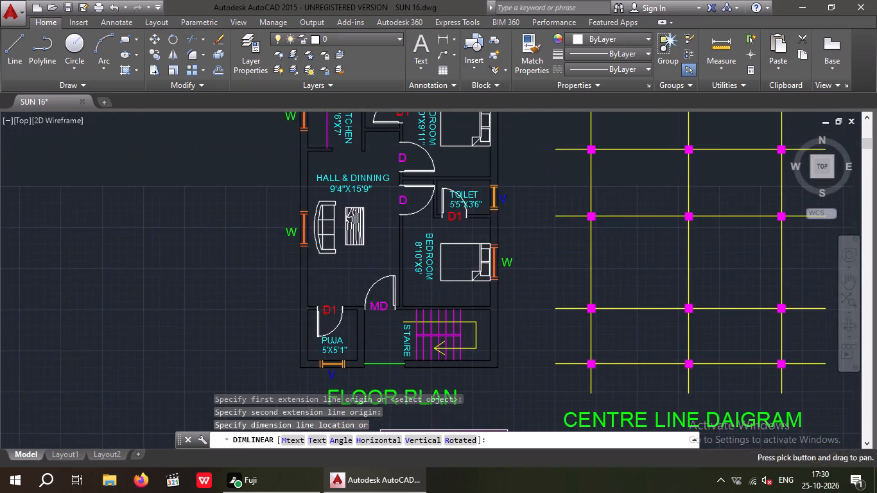
scroll(283, 307, down, 3)
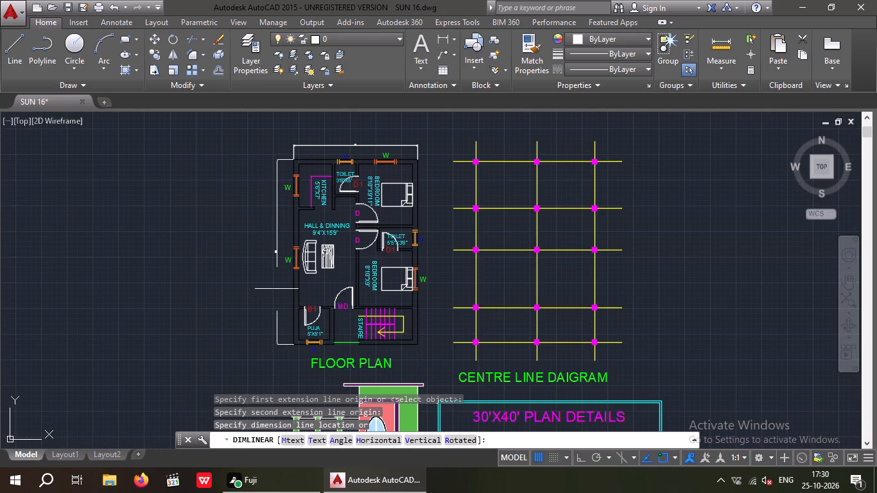
click(277, 289)
key(Escape)
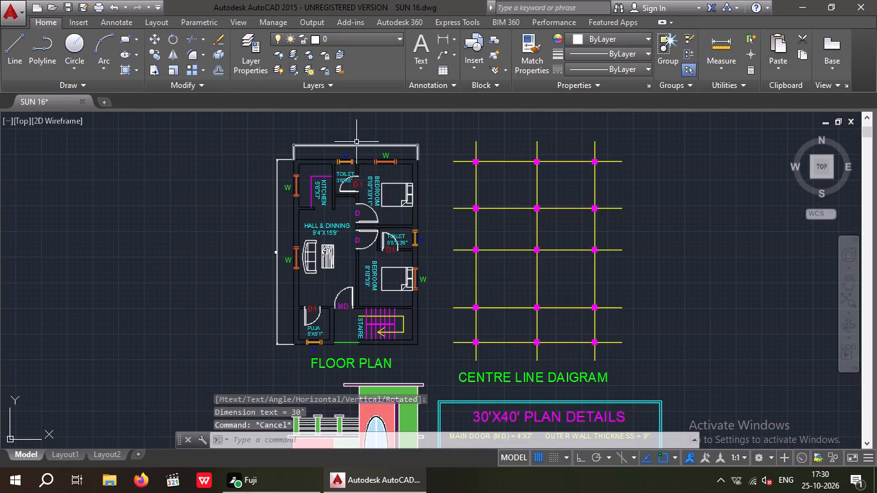
Set the text height of the 20' width dimension above the floor plan to 16".
scroll(356, 136, up, 4)
double_click(349, 175)
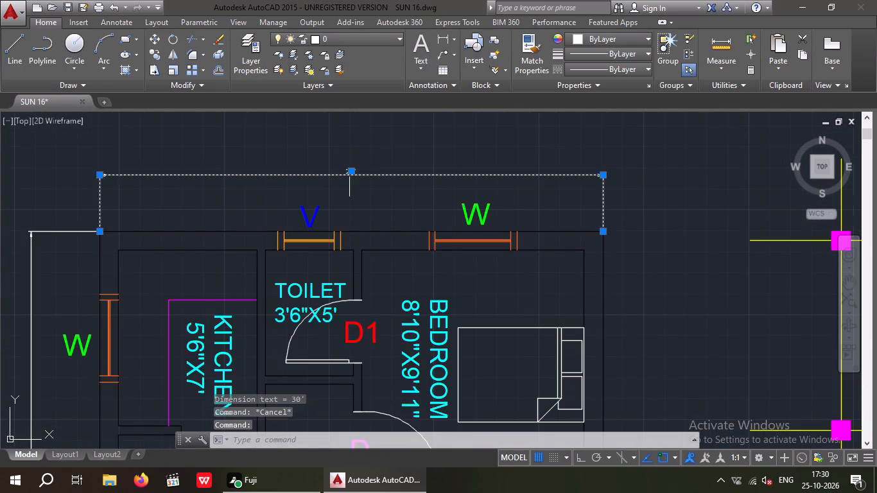
scroll(354, 172, up, 3)
click(350, 175)
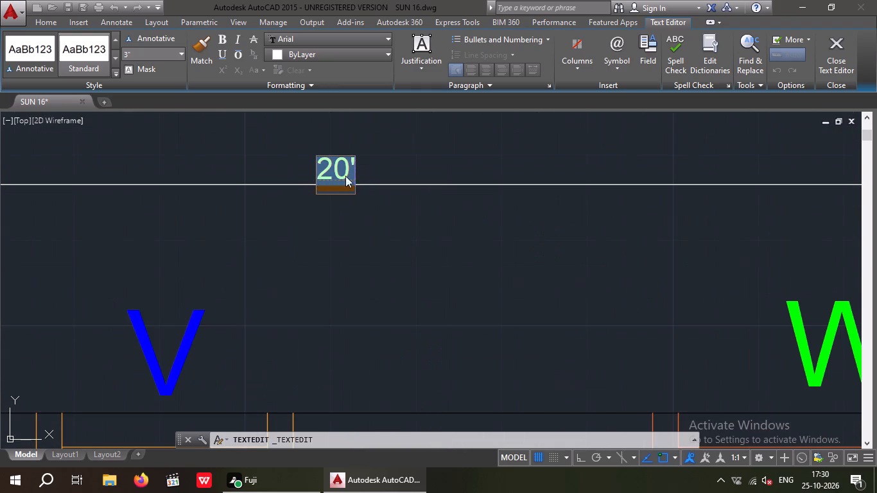
click(161, 59)
text(16)
key(shift+quotedbl)
key(Return)
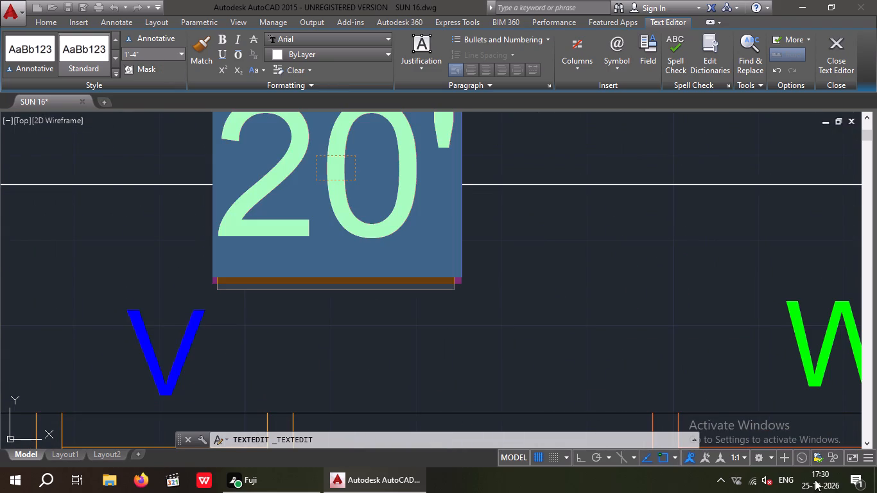
click(631, 289)
Set the text height of the 30' length dimension beside the floor plan to 16".
scroll(630, 267, down, 8)
middle_drag(568, 320, 519, 163)
scroll(398, 288, up, 4)
double_click(430, 259)
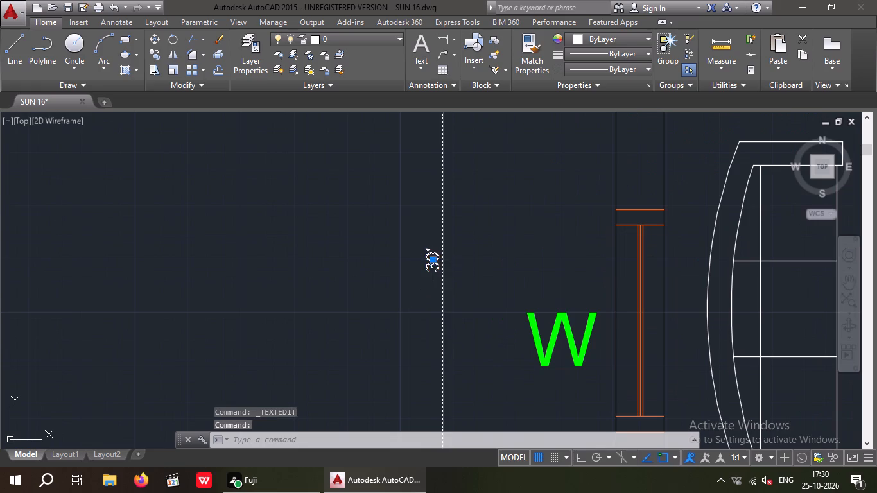
click(438, 263)
click(138, 58)
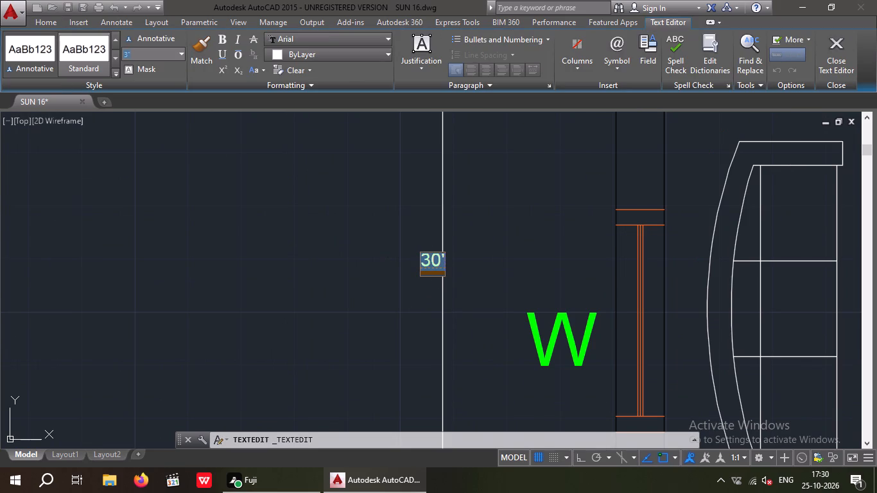
text(16)
key(shift+quotedbl)
key(Return)
click(223, 271)
Change the size in the plan details table's title so it reads 20'X30' PLAN DETAILS.
scroll(232, 255, down, 4)
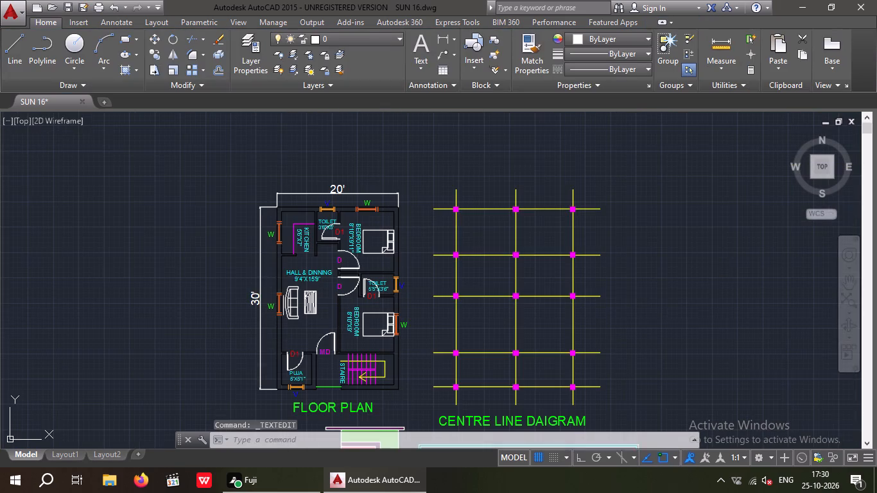
scroll(283, 292, down, 2)
middle_drag(473, 364, 442, 239)
scroll(421, 346, up, 3)
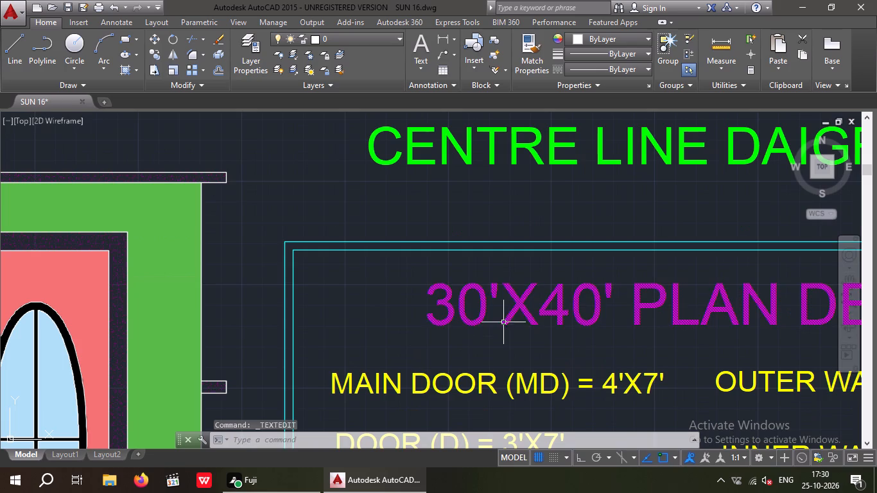
double_click(511, 320)
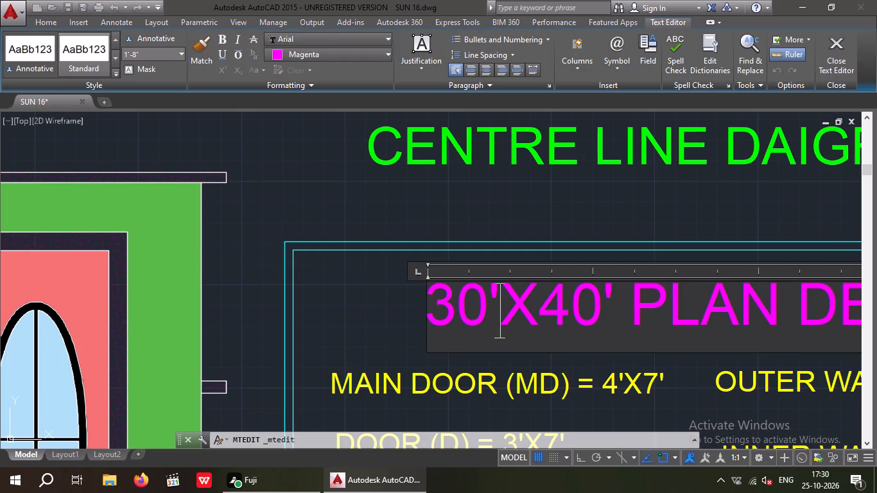
key(Left)
key(Left)
key(BackSpace)
key(2)
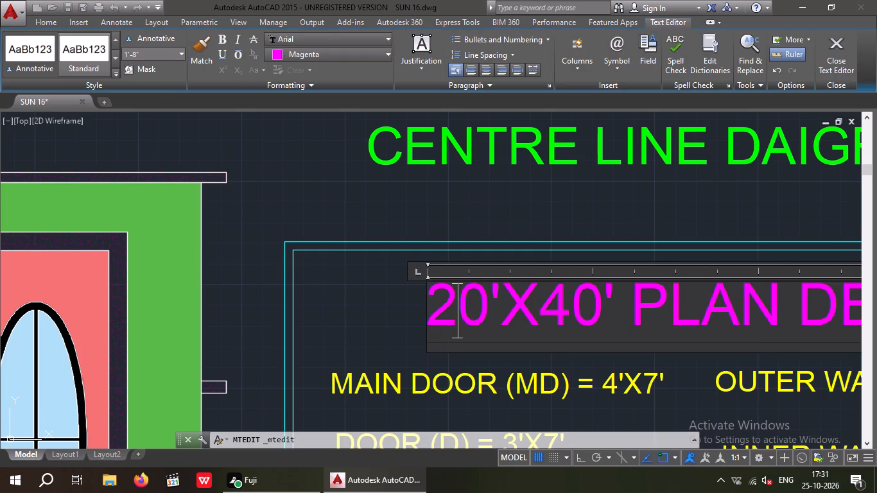
key(Right)
key(Right)
key(Right)
key(Right)
key(BackSpace)
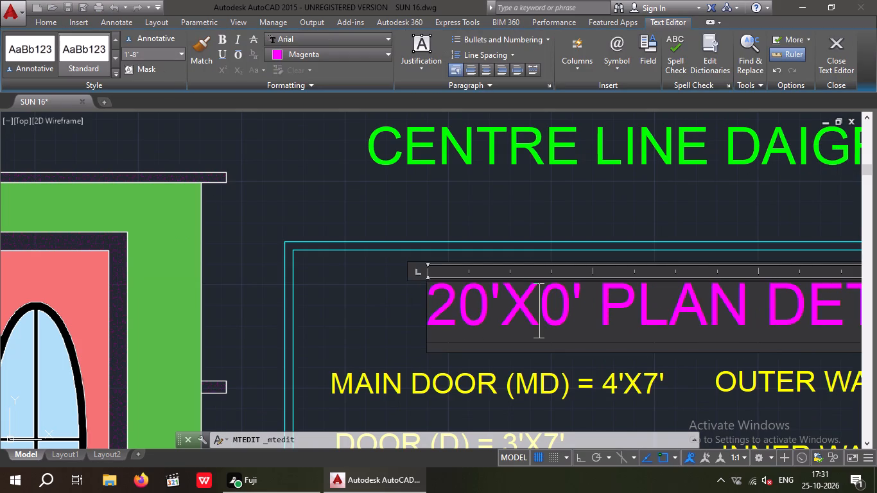
key(3)
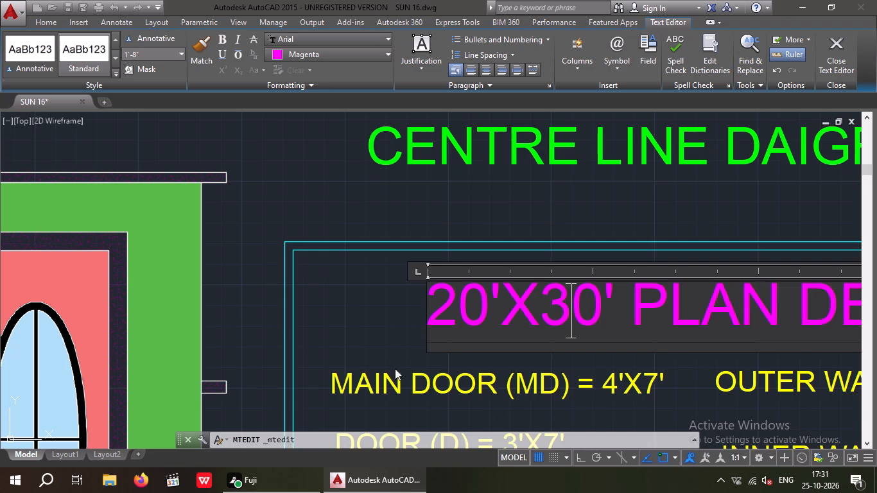
click(321, 314)
Colour the floor plan's overall width and length dimensions green.
scroll(367, 323, down, 4)
middle_drag(478, 320, 487, 359)
scroll(483, 338, down, 3)
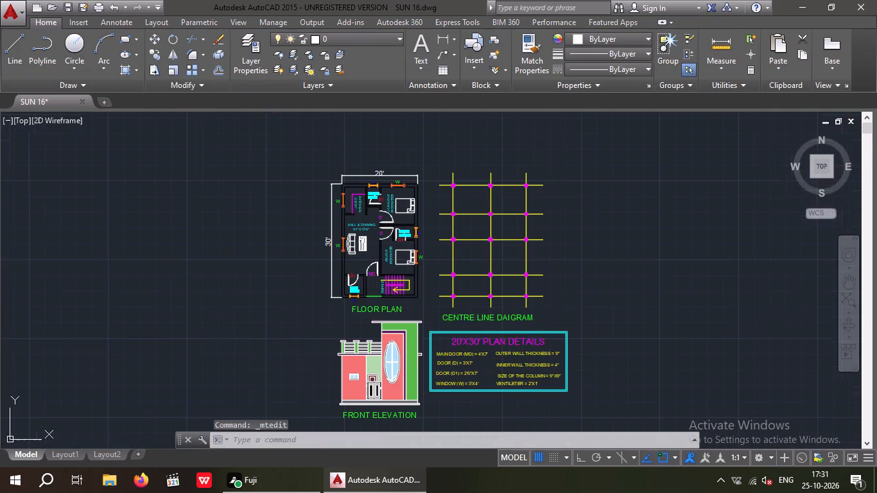
scroll(392, 175, up, 4)
click(358, 180)
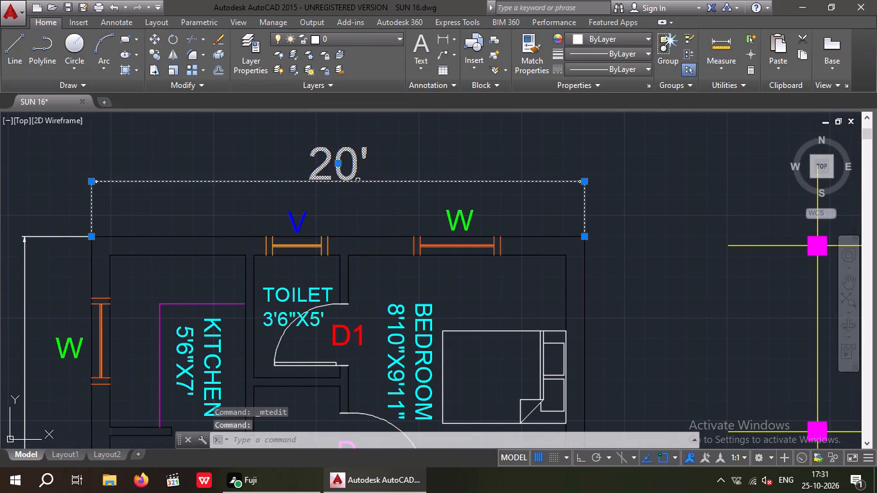
scroll(370, 175, down, 3)
click(226, 349)
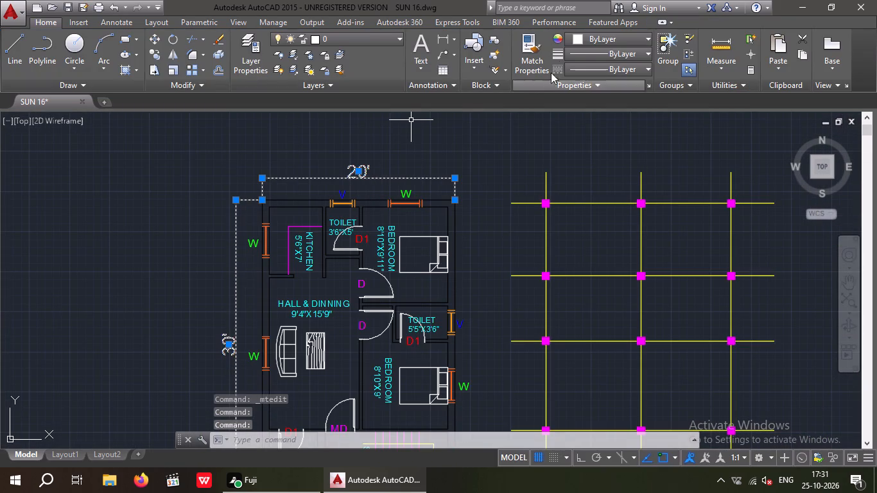
click(589, 40)
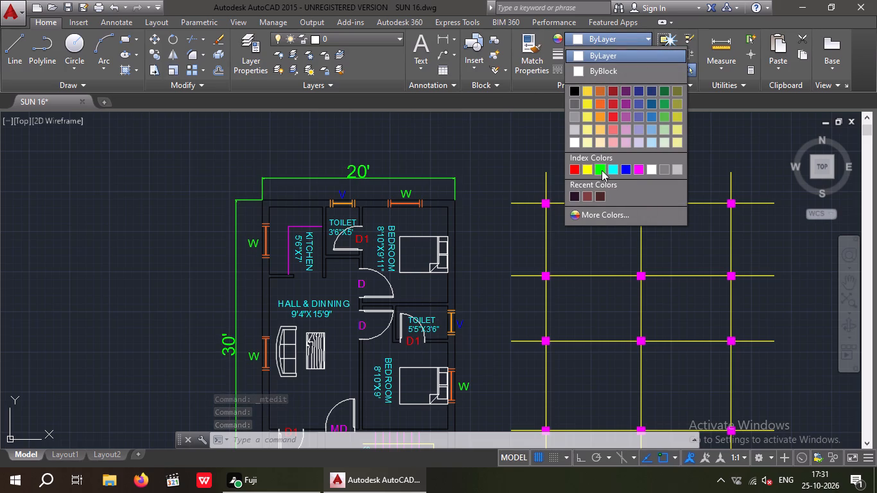
click(602, 170)
scroll(402, 259, down, 2)
key(Escape)
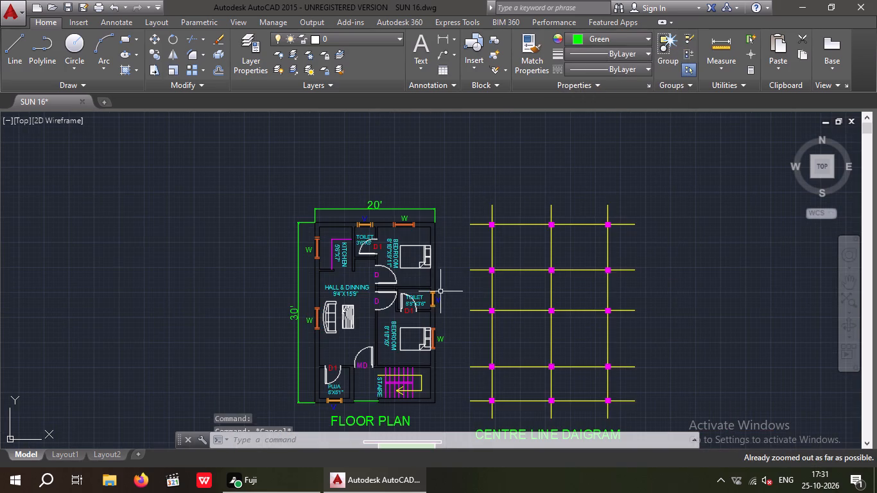
key(Escape)
Draw a rectangular border enclosing the floor plan, centre line diagram, front elevation and plan details table.
scroll(413, 233, down, 4)
middle_drag(435, 223, 438, 160)
scroll(466, 223, down, 2)
middle_drag(464, 227, 462, 230)
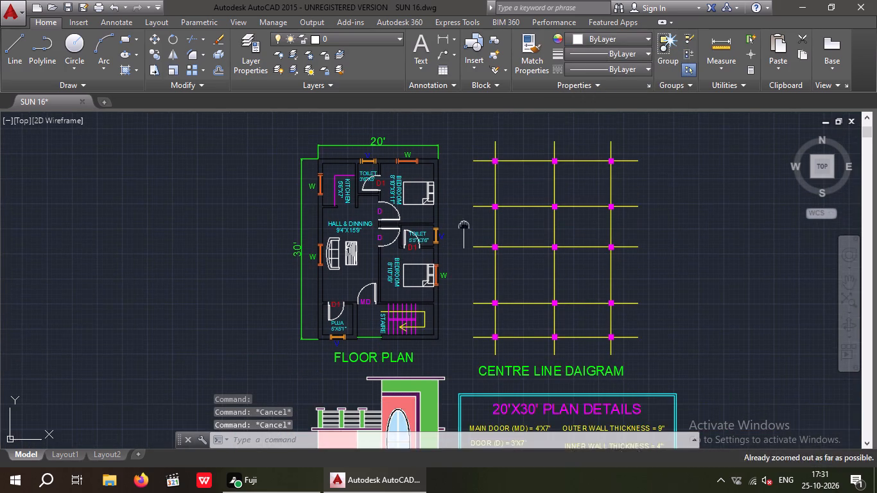
middle_drag(462, 230, 424, 306)
middle_drag(456, 283, 492, 200)
scroll(487, 214, down, 3)
middle_drag(528, 227, 545, 114)
scroll(549, 176, down, 1)
middle_drag(544, 186, 543, 186)
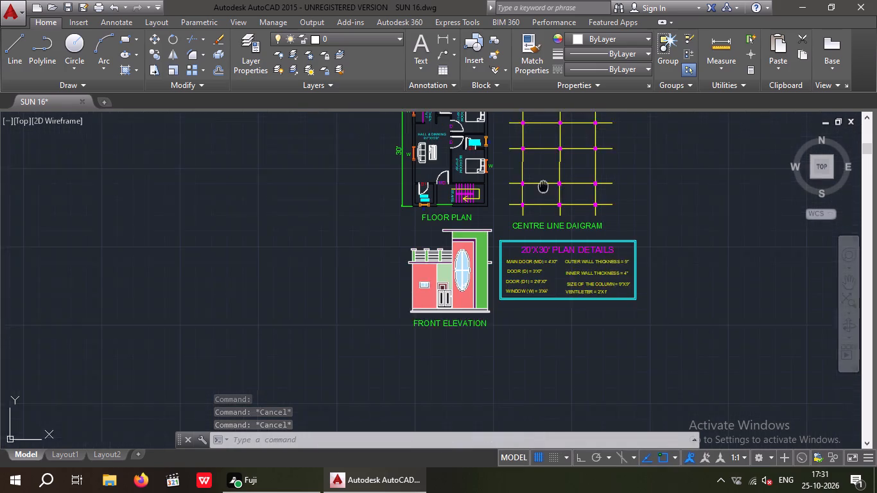
middle_drag(543, 186, 516, 245)
click(125, 39)
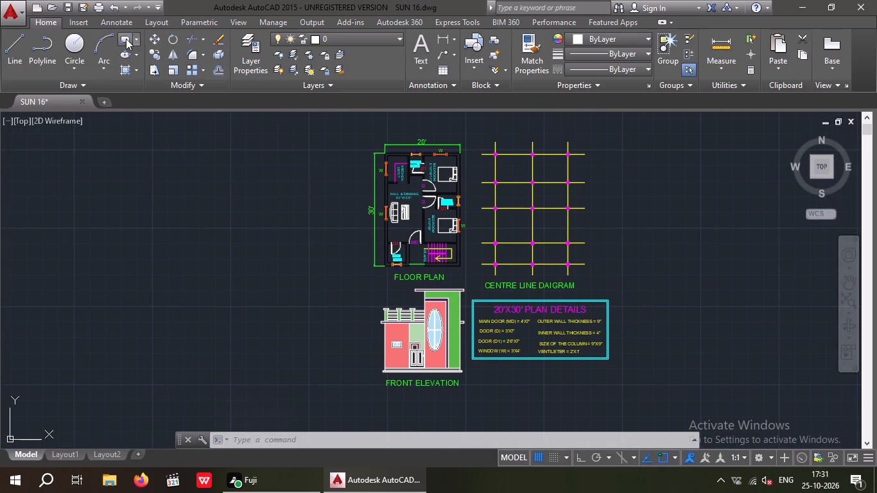
drag(344, 126, 350, 129)
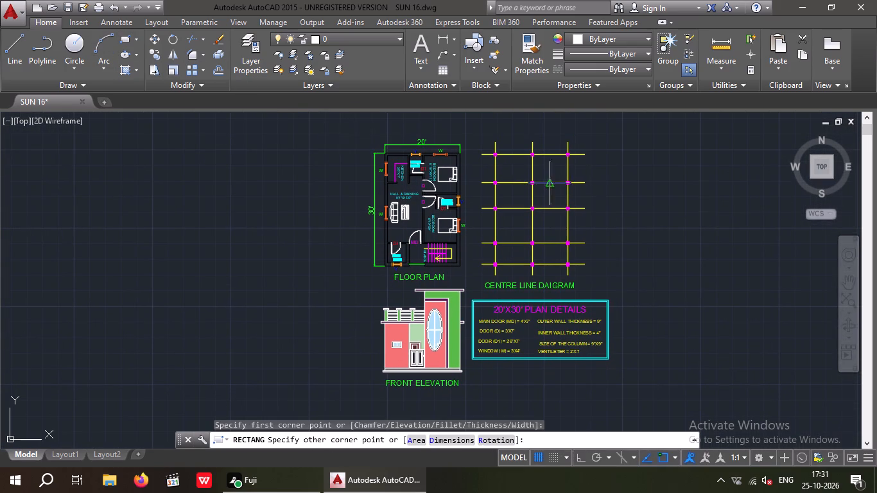
click(623, 401)
key(Escape)
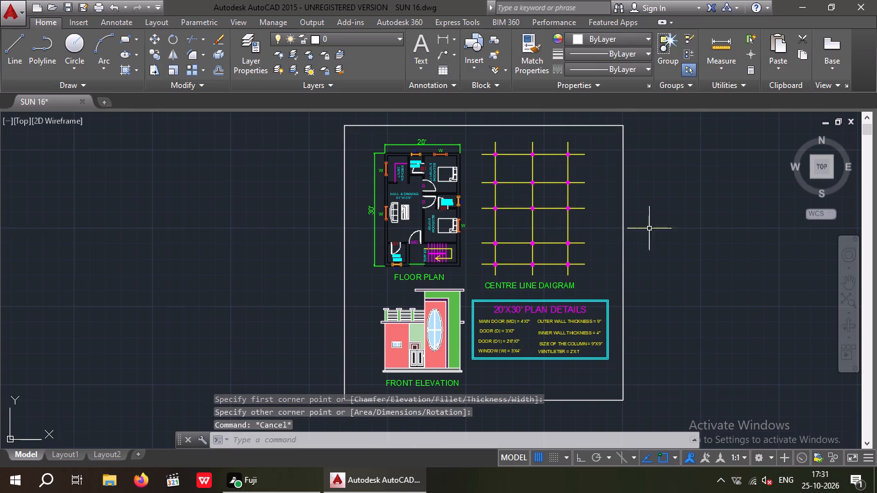
Colour the new rectangular sheet border magenta.
drag(643, 373, 618, 415)
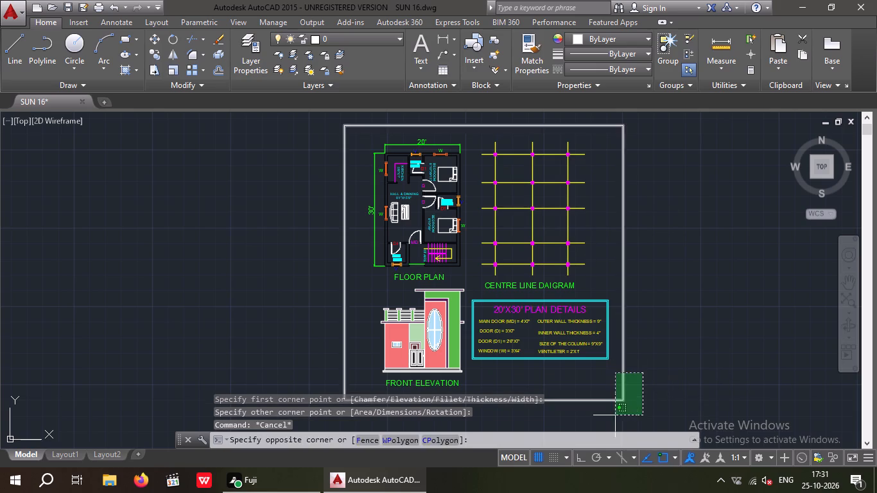
click(613, 415)
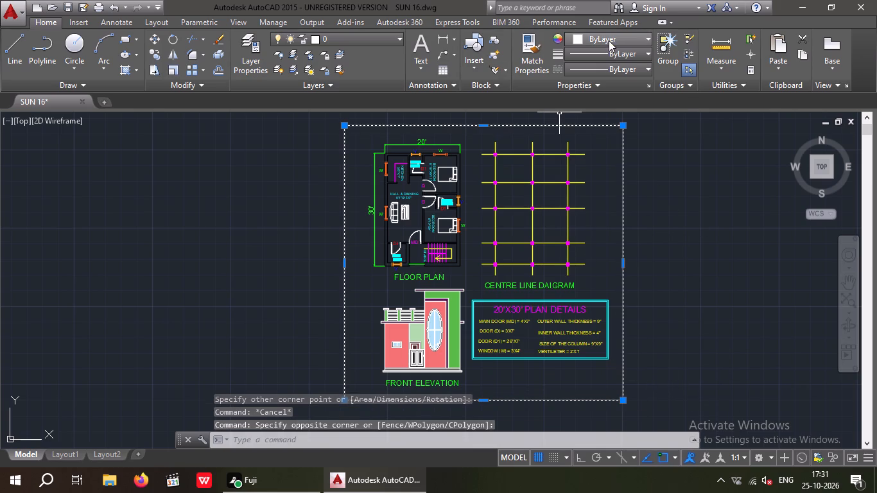
click(609, 40)
click(641, 167)
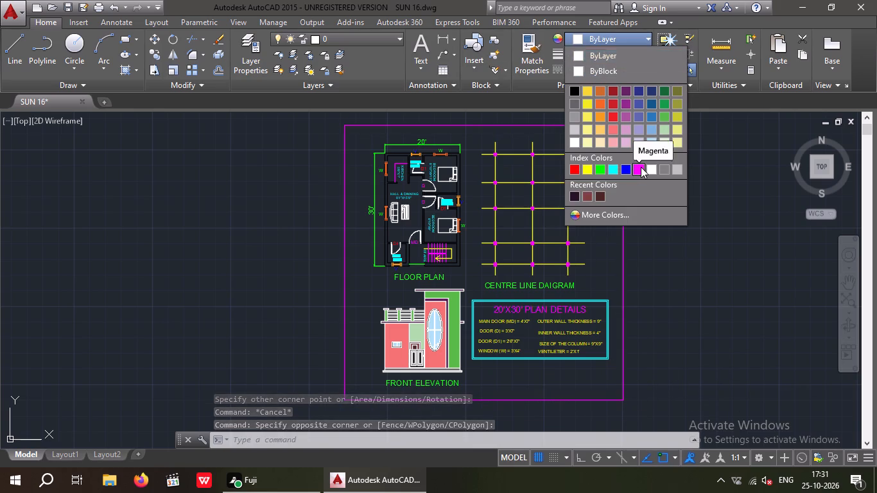
key(Escape)
Save the drawing.
scroll(644, 254, down, 3)
middle_drag(673, 276, 671, 240)
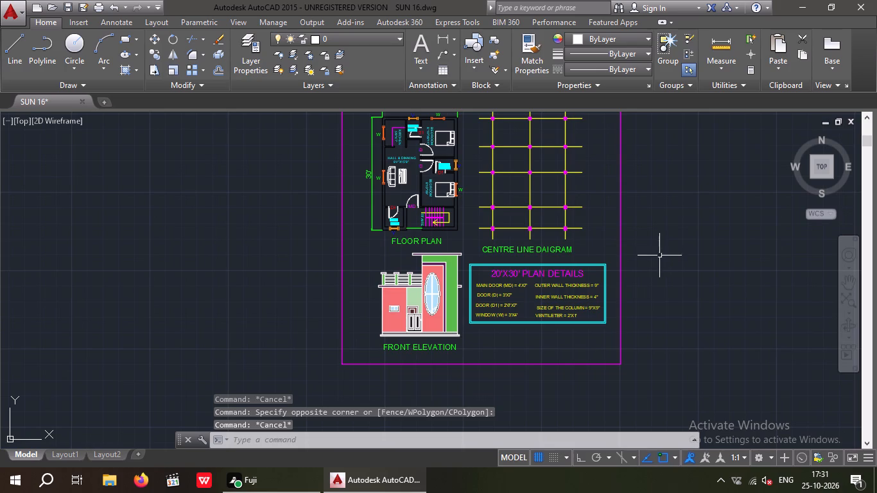
key(ctrl+s)
key(ctrl+s)
Move the whole red-bordered house sheet horizontally, with Ortho on, well away from the yellow-bordered sheet beside it.
scroll(660, 228, down, 11)
middle_drag(472, 279, 599, 235)
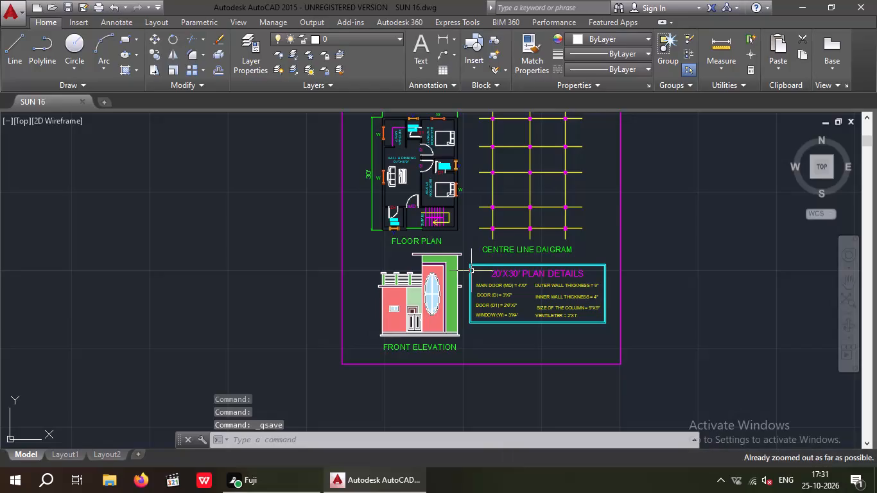
scroll(522, 266, down, 3)
middle_drag(463, 318, 423, 331)
scroll(445, 275, down, 1)
middle_drag(442, 279, 411, 318)
scroll(416, 248, down, 3)
middle_drag(389, 271, 417, 272)
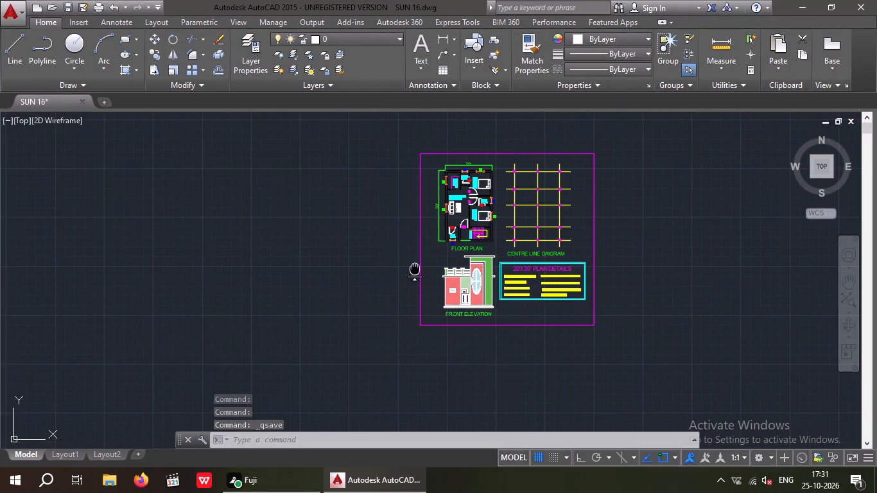
middle_drag(417, 272, 420, 273)
scroll(379, 261, down, 3)
middle_drag(378, 288, 506, 244)
scroll(492, 245, down, 4)
middle_drag(465, 292, 635, 156)
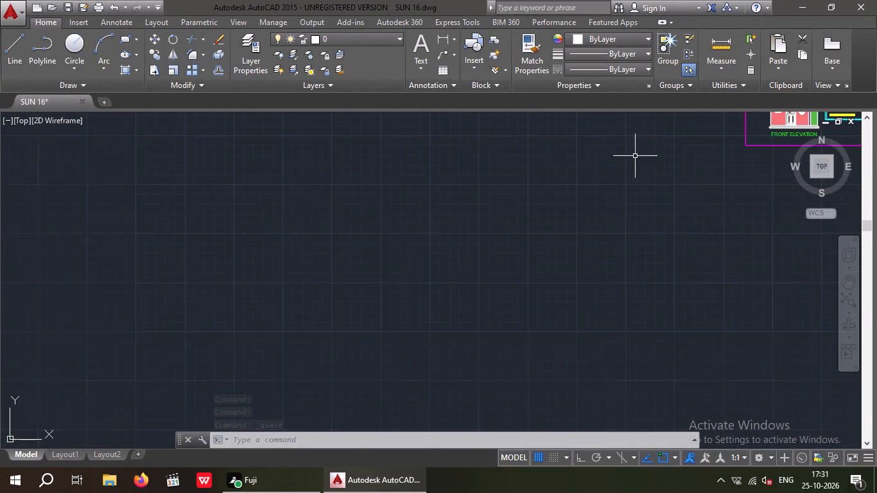
scroll(577, 208, down, 4)
middle_drag(589, 187, 624, 142)
middle_click(627, 136)
middle_drag(562, 210, 584, 106)
middle_drag(525, 222, 489, 164)
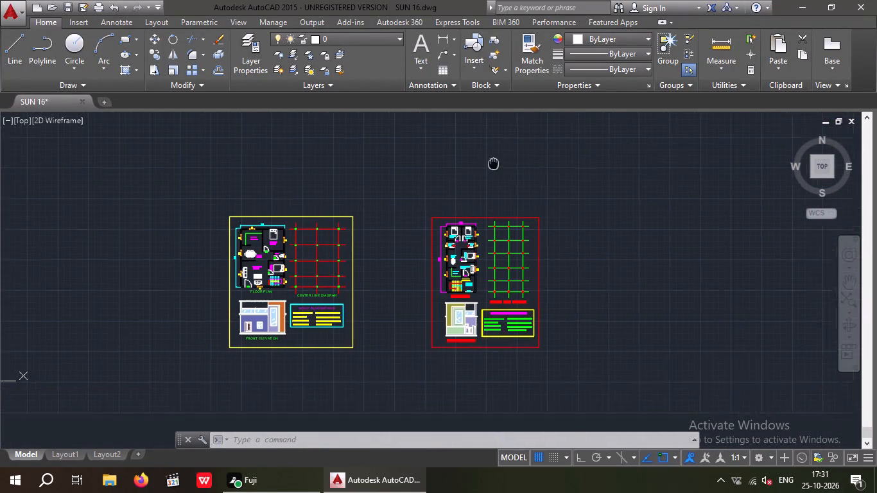
middle_drag(489, 164, 447, 180)
scroll(446, 199, down, 2)
drag(389, 212, 400, 221)
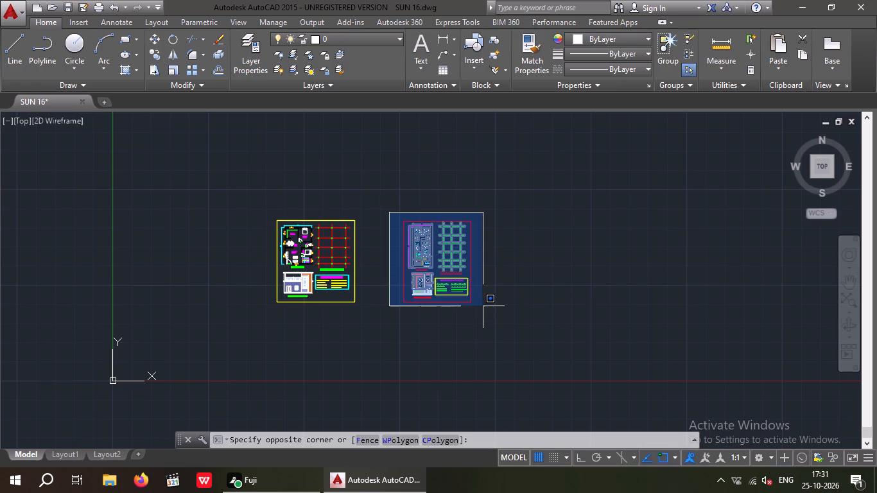
click(478, 318)
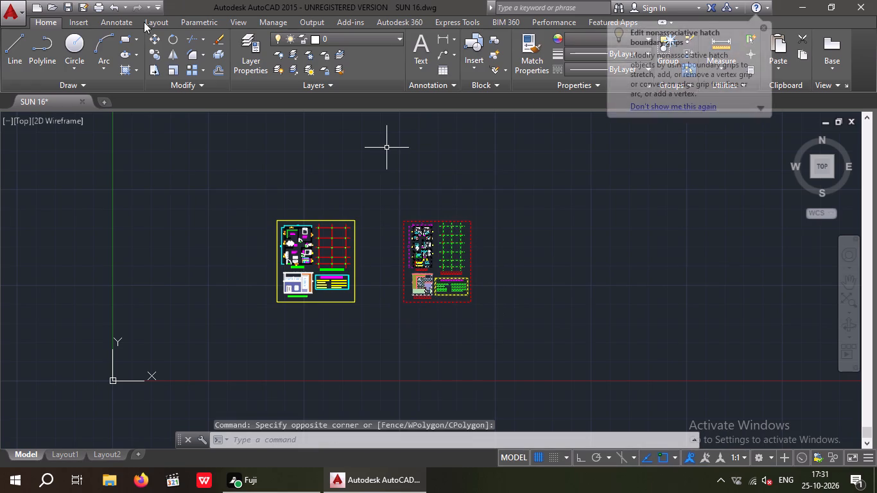
click(153, 36)
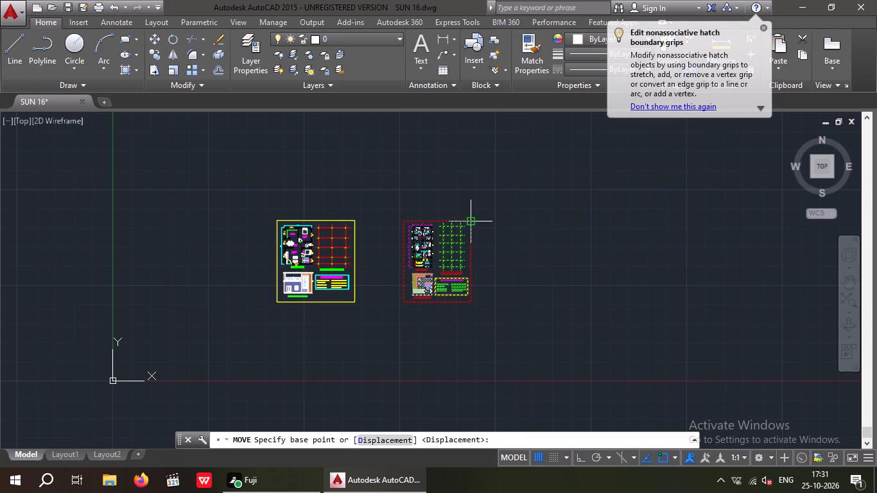
drag(473, 220, 483, 221)
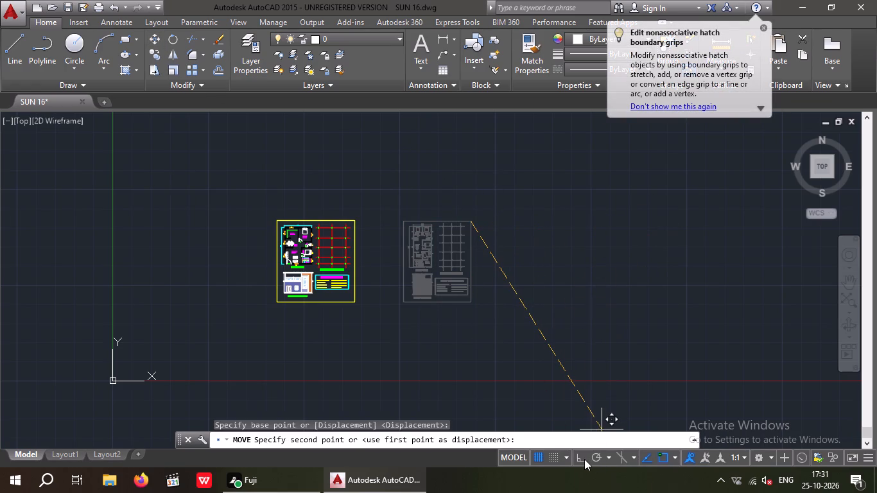
click(586, 458)
middle_drag(684, 220, 284, 228)
scroll(631, 207, down, 1)
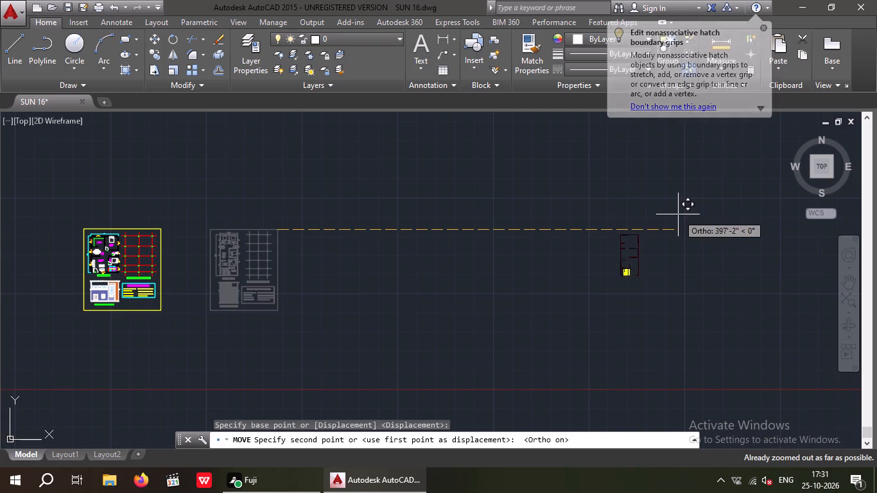
middle_drag(752, 217, 505, 230)
middle_drag(794, 259, 633, 234)
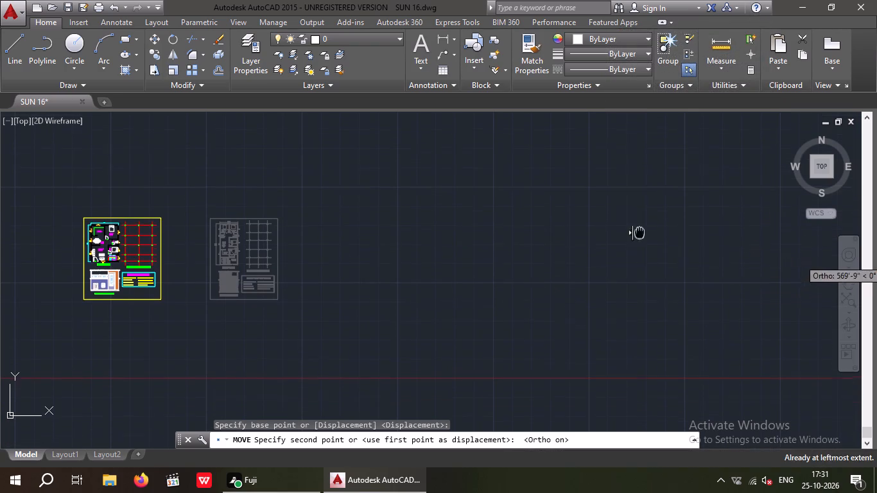
middle_drag(633, 234, 560, 223)
scroll(639, 221, up, 1)
scroll(680, 223, down, 3)
middle_drag(781, 228, 568, 229)
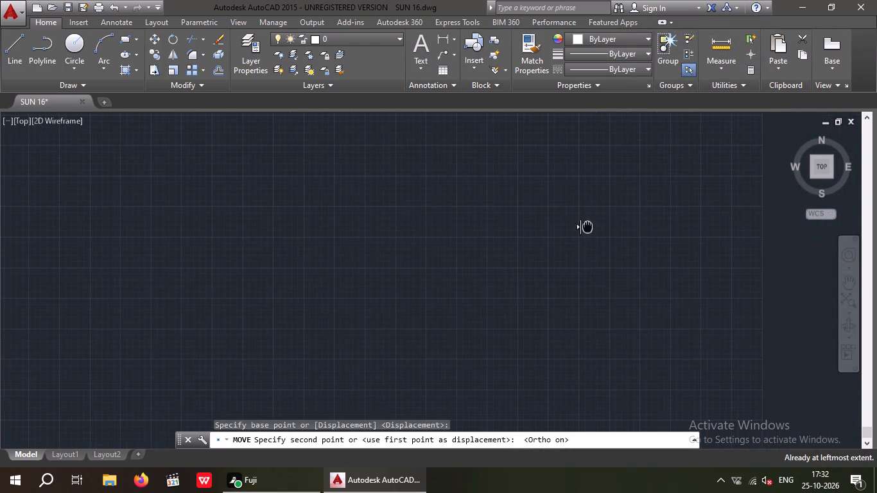
middle_drag(568, 229, 442, 229)
click(663, 220)
Examine the spacing of the red-, magenta- and yellow-bordered house sheets, including the yellow-bordered 30'X40' sheet up close.
scroll(666, 214, down, 5)
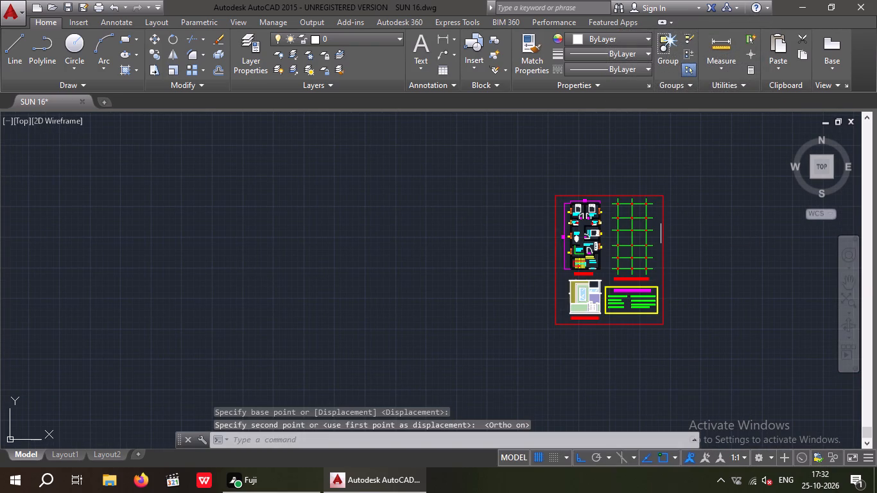
scroll(486, 191, down, 1)
middle_drag(491, 241, 643, 270)
scroll(501, 203, down, 3)
middle_click(626, 281)
middle_drag(433, 229, 732, 229)
scroll(480, 180, down, 2)
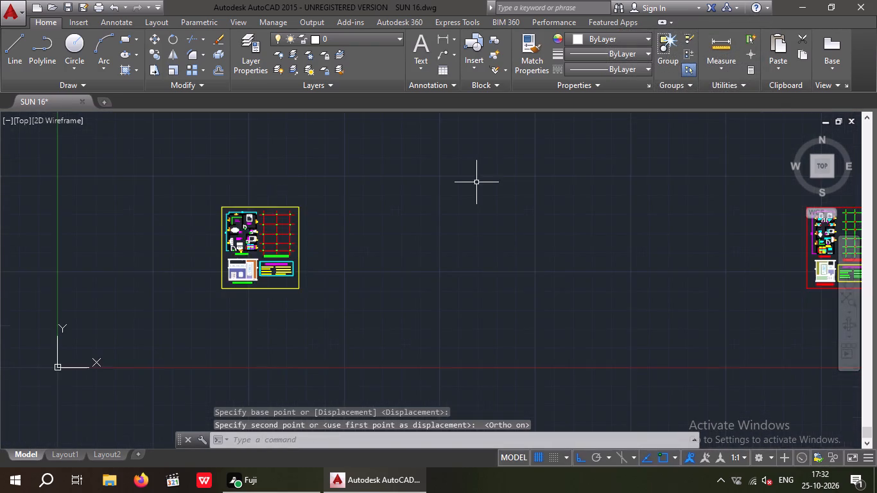
scroll(474, 184, down, 1)
middle_drag(482, 196, 490, 314)
scroll(508, 227, down, 4)
middle_drag(501, 241, 470, 257)
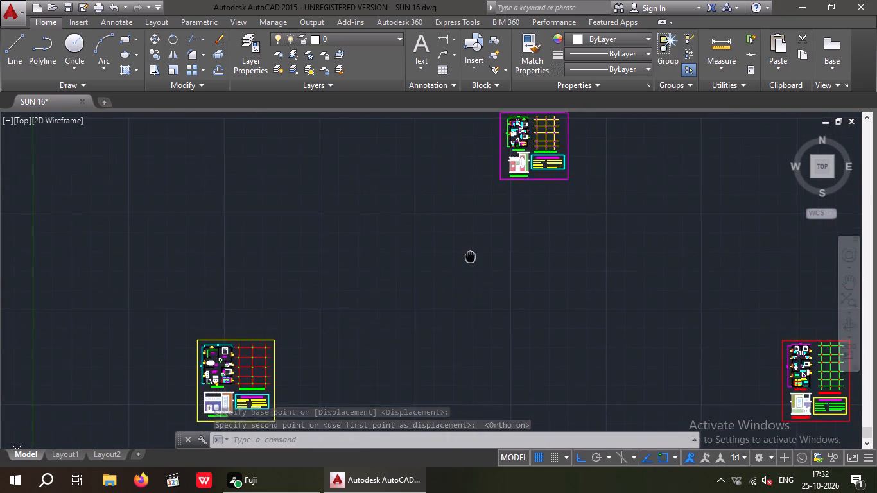
middle_drag(470, 257, 501, 219)
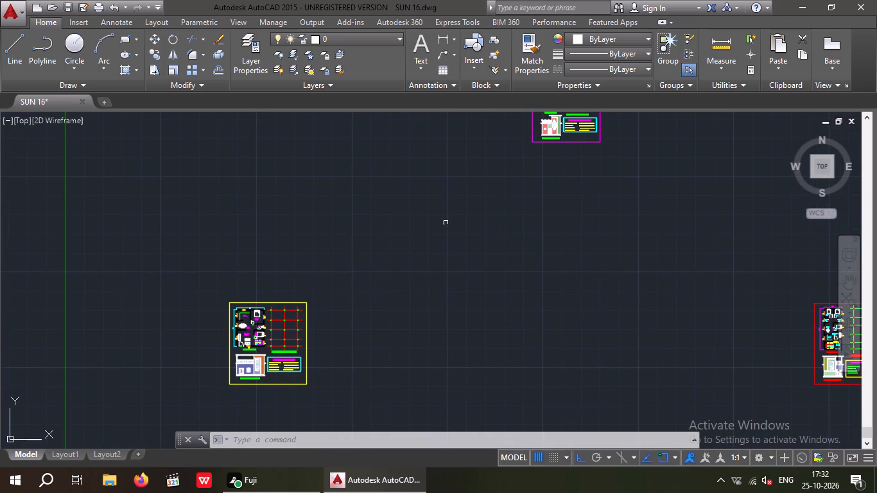
middle_drag(374, 317, 519, 263)
scroll(458, 254, up, 2)
middle_drag(483, 256, 488, 245)
middle_drag(488, 248, 496, 240)
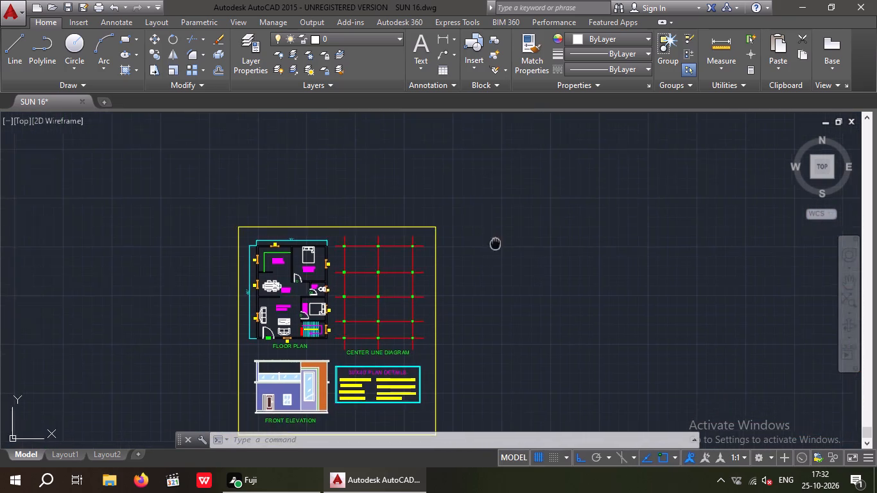
middle_drag(496, 240, 514, 202)
middle_drag(501, 243, 523, 232)
scroll(523, 231, up, 1)
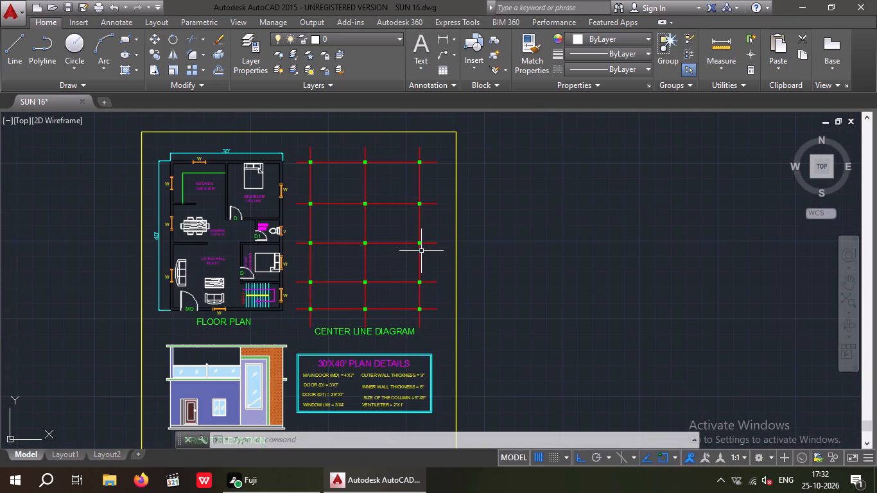
Save the drawing.
key(ctrl+s)
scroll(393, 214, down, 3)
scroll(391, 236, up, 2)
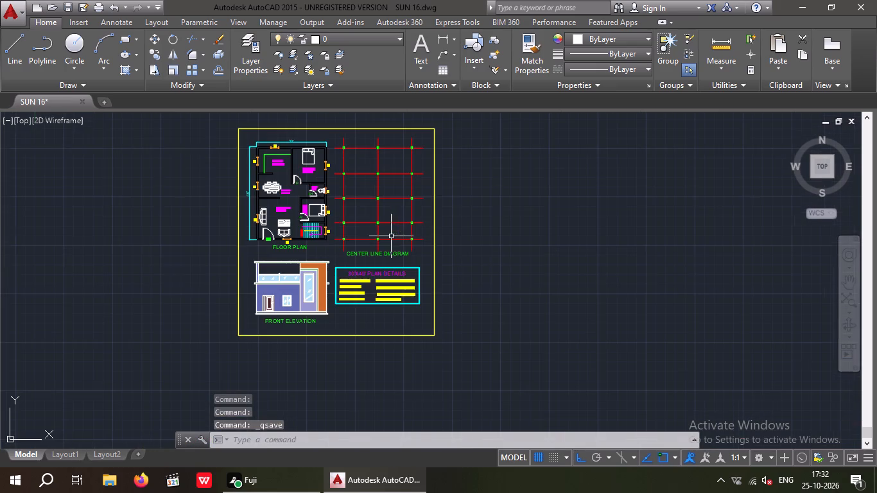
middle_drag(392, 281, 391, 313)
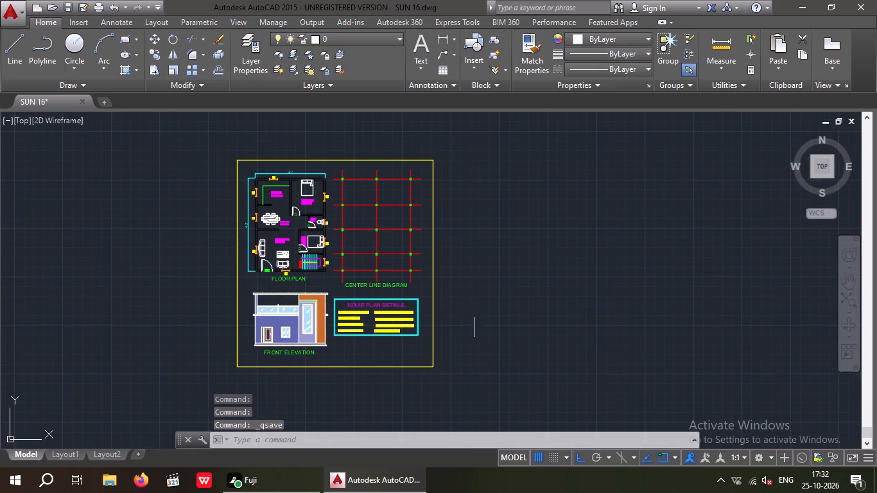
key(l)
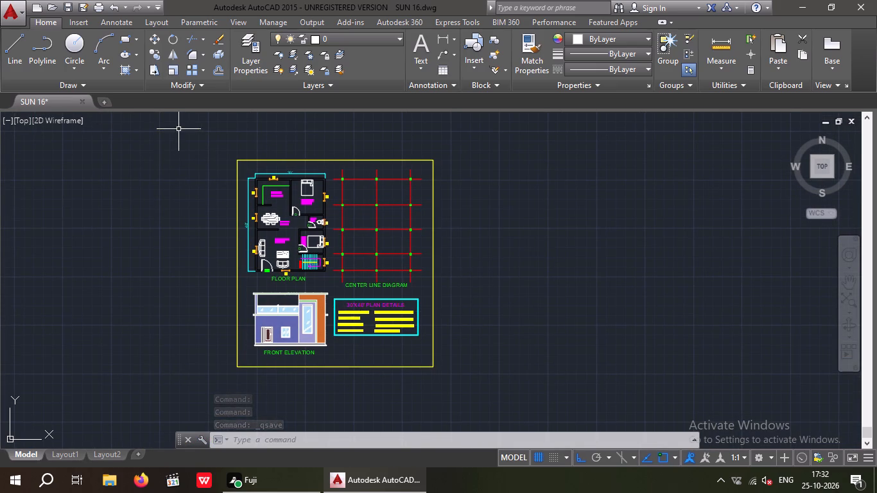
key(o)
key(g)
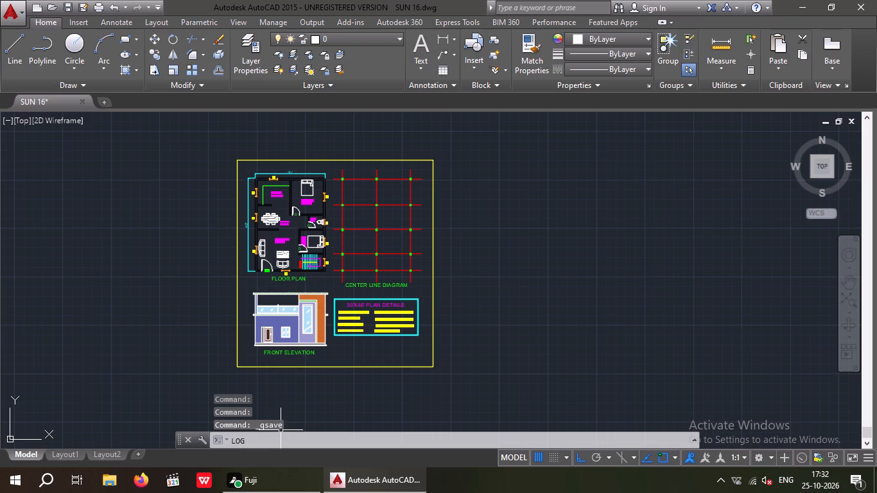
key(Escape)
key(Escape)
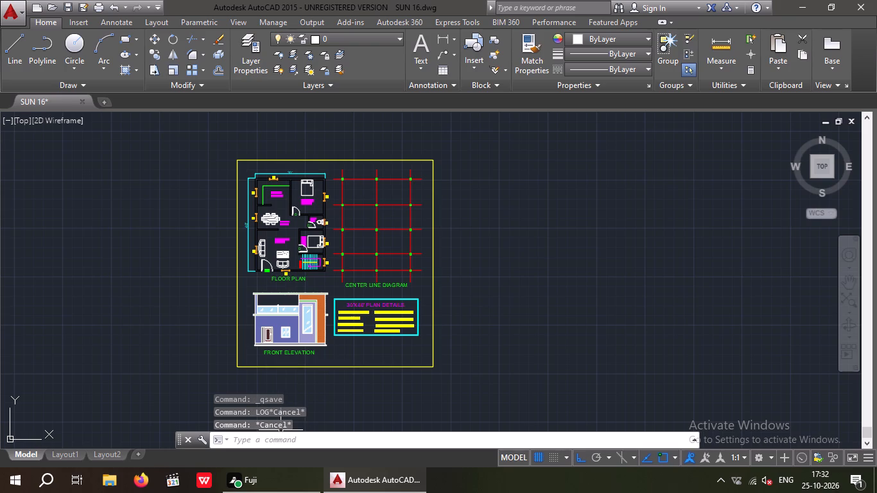
Turn on command logging with LOGFILEON.
text(LOG)
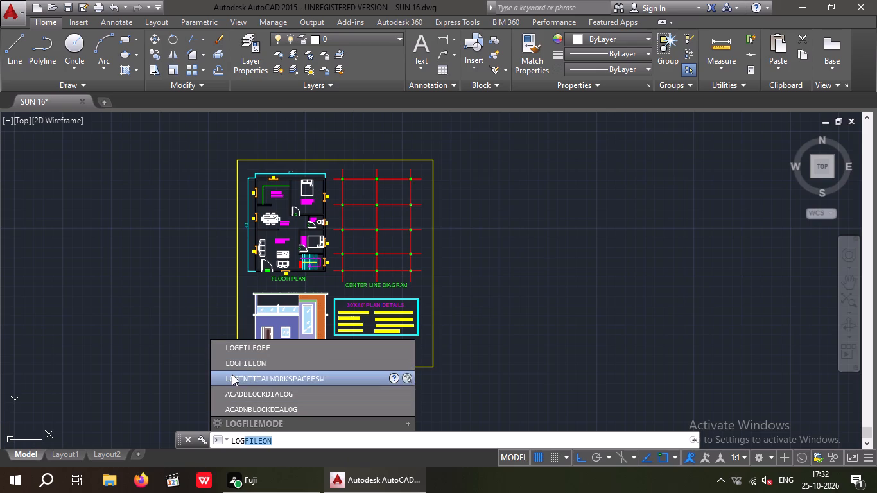
click(239, 367)
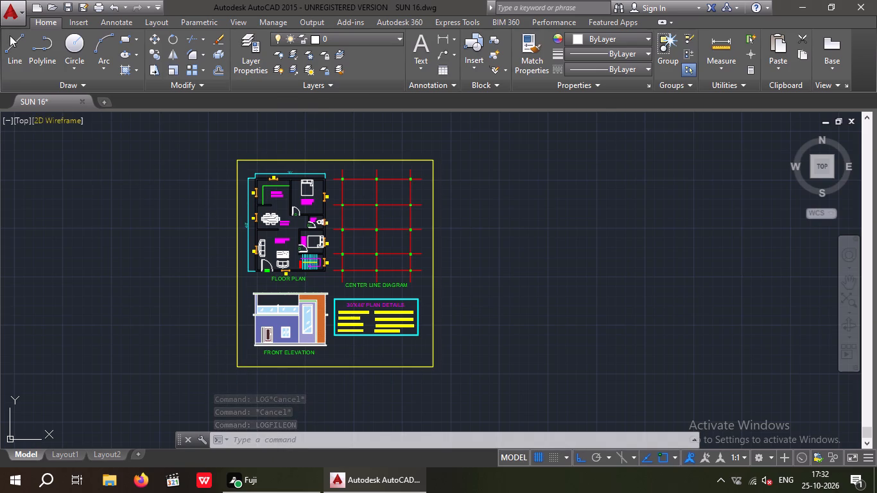
Save the drawing as SUN 16.dwg in the personal folder on the Desktop, replacing the existing file.
click(13, 15)
click(51, 169)
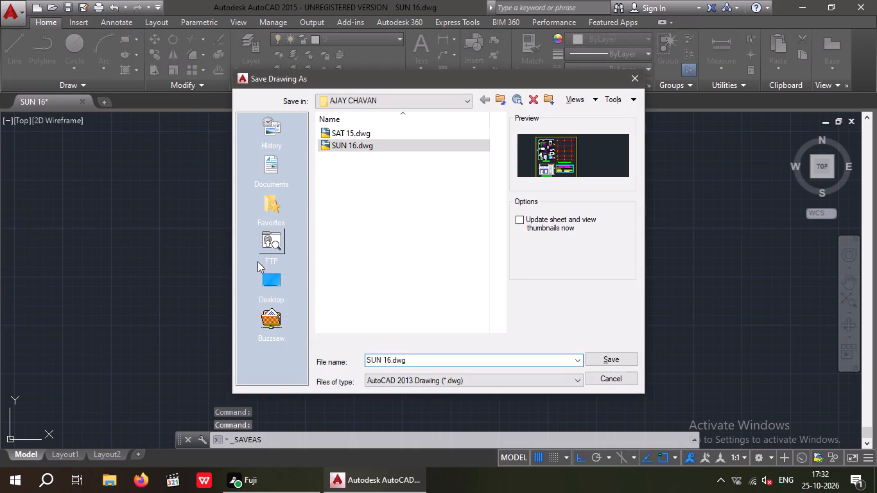
double_click(268, 285)
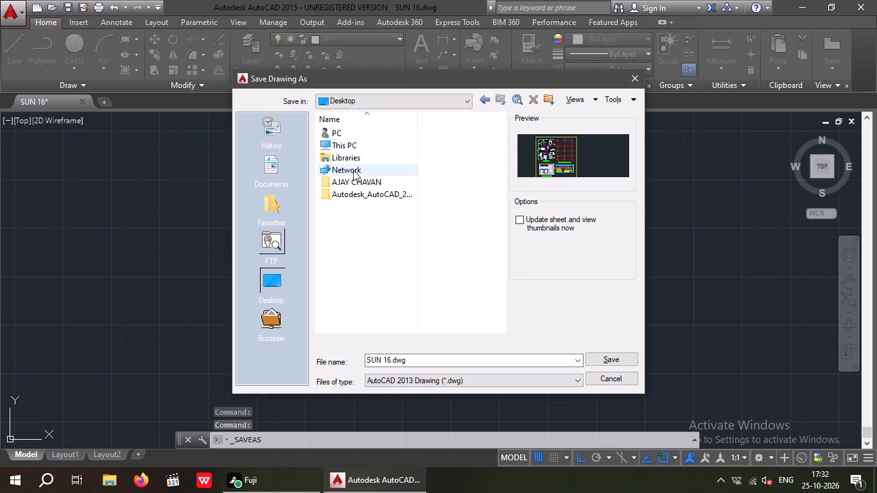
double_click(360, 181)
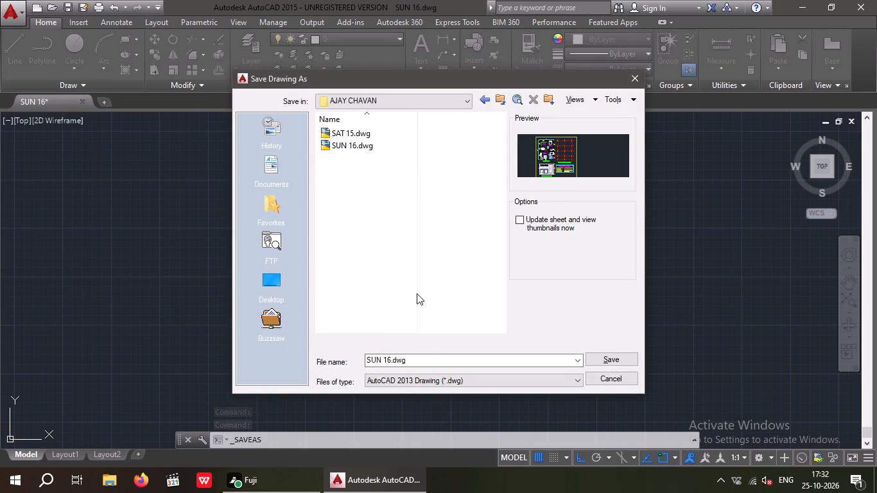
click(614, 361)
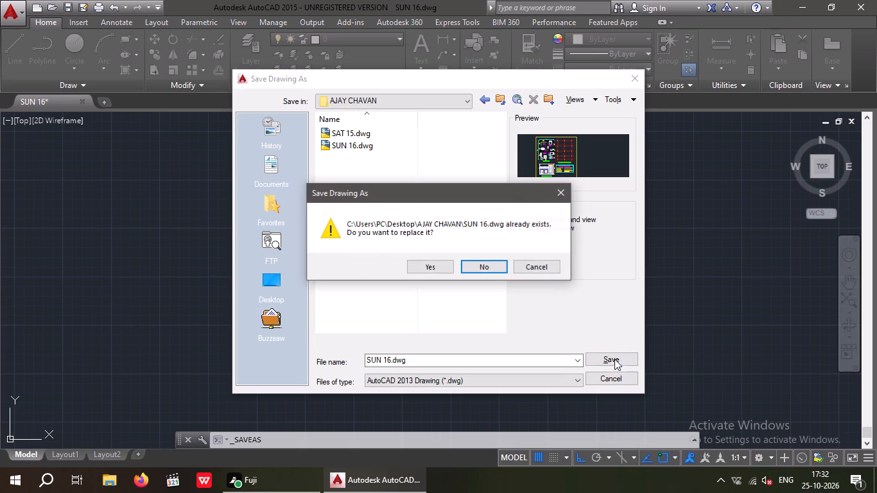
click(429, 266)
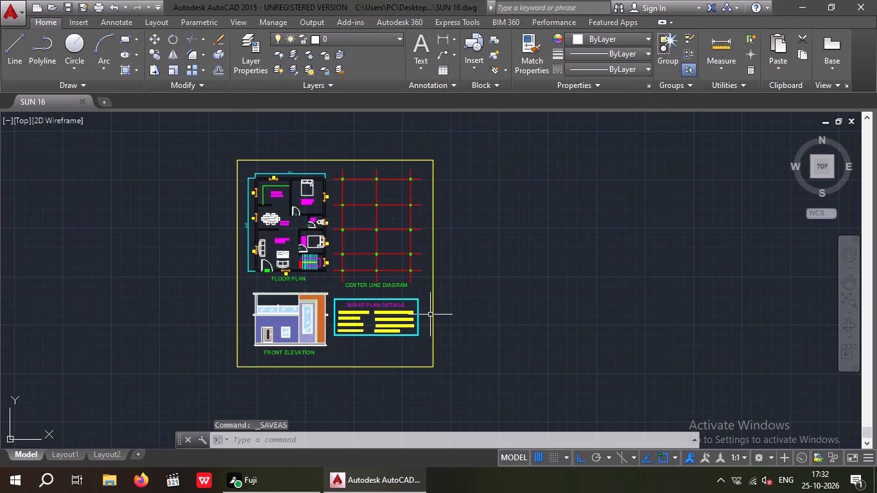
Turn off command logging with LOGFILEOFF.
key(l)
key(o)
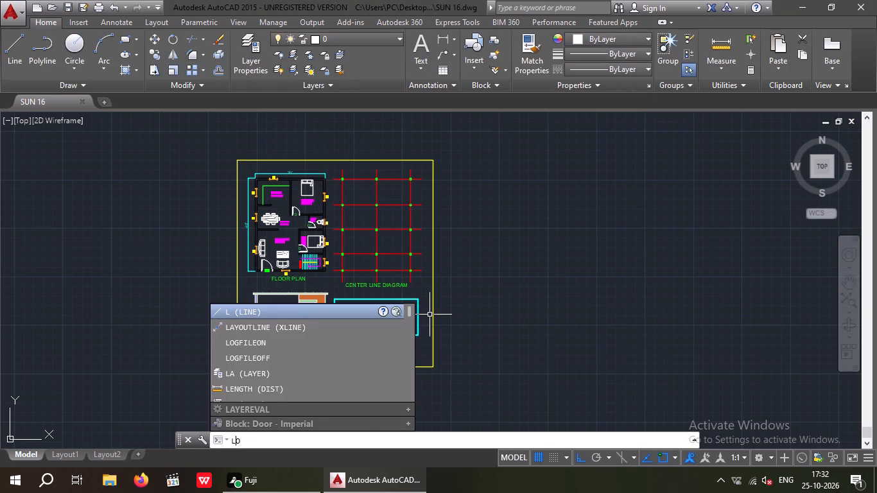
key(g)
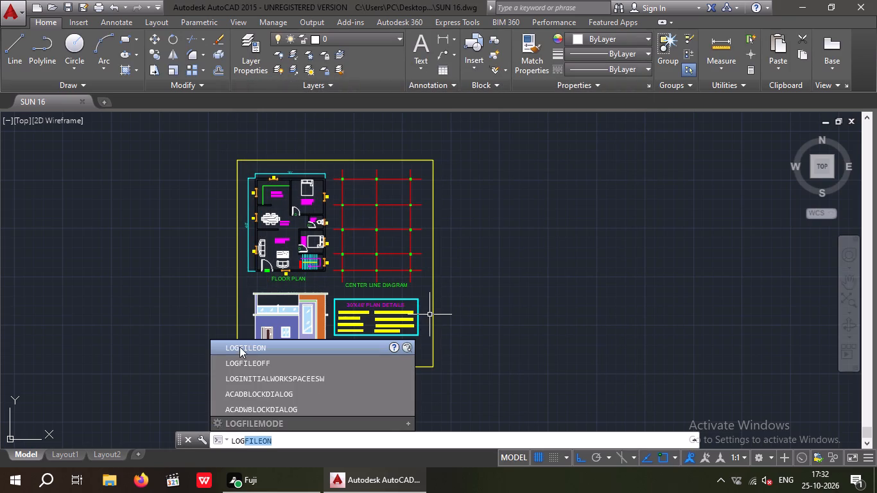
click(259, 361)
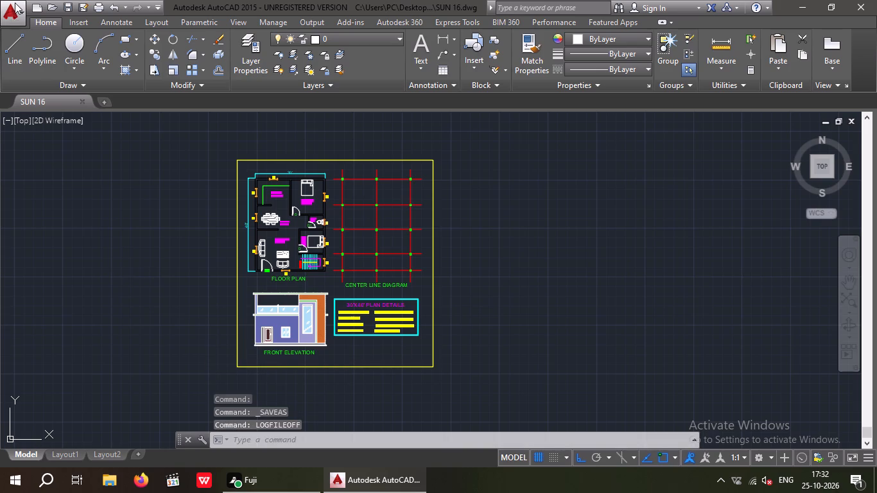
Save the drawing as SUN 16.dwg again in the same folder, overwriting the existing file.
click(15, 3)
click(46, 170)
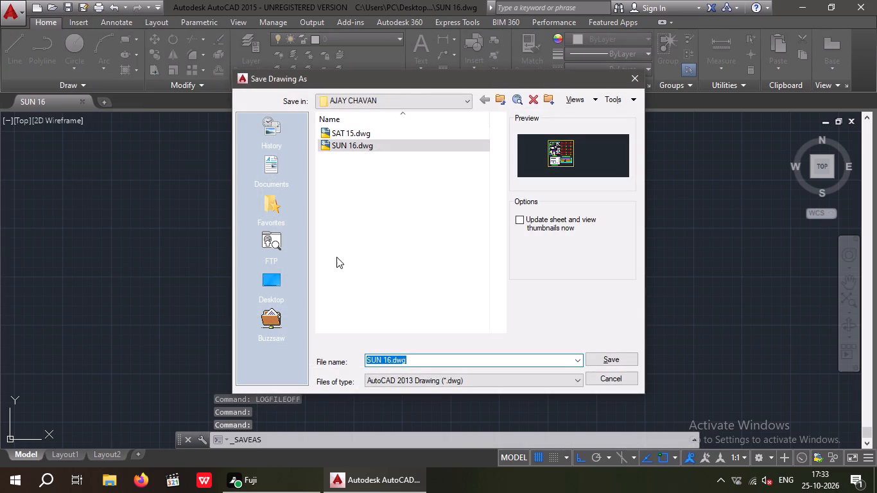
click(612, 360)
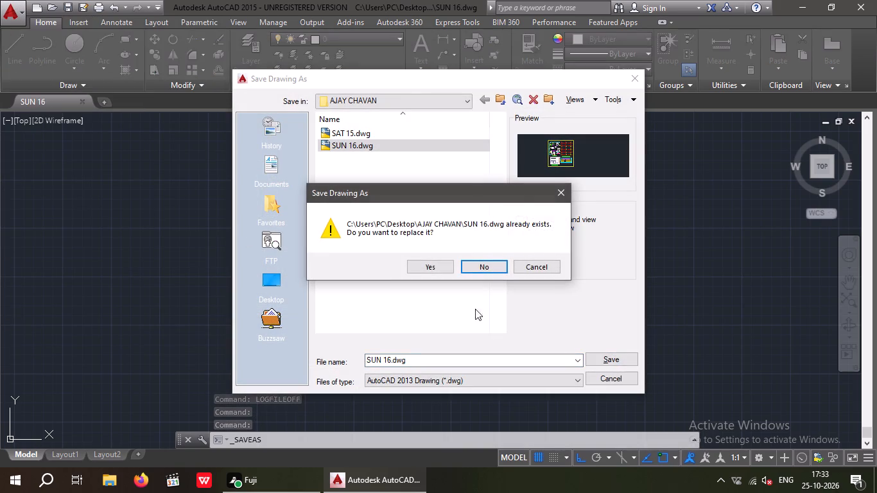
click(445, 270)
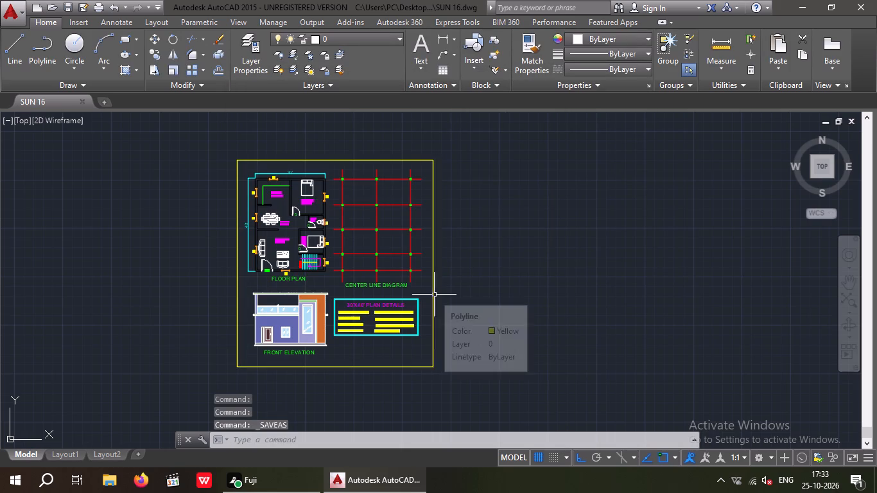
Set up a plot using the <Previous plot> page setup, window the plot area to the yellow sheet border, and preview it.
key(ctrl+p)
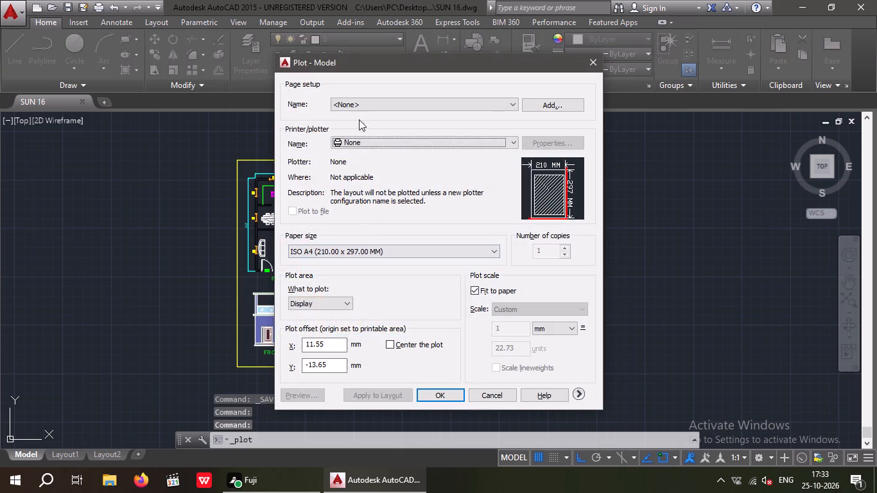
click(360, 99)
click(382, 123)
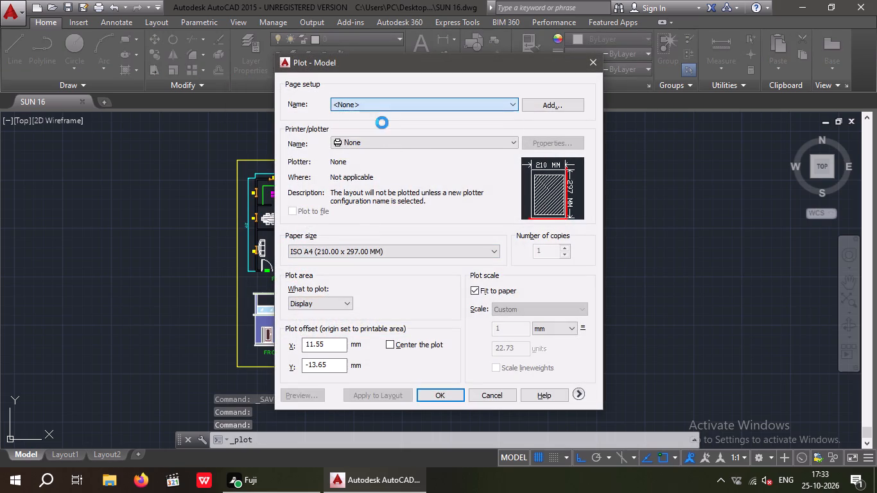
click(397, 300)
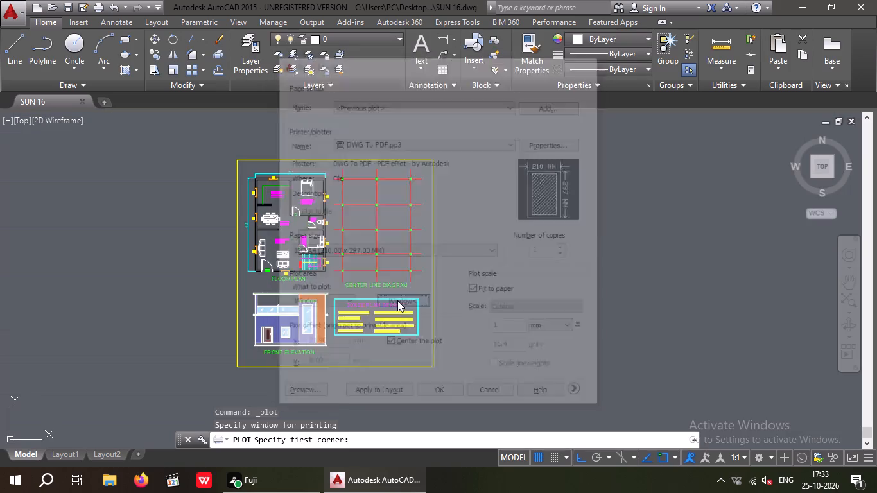
click(239, 161)
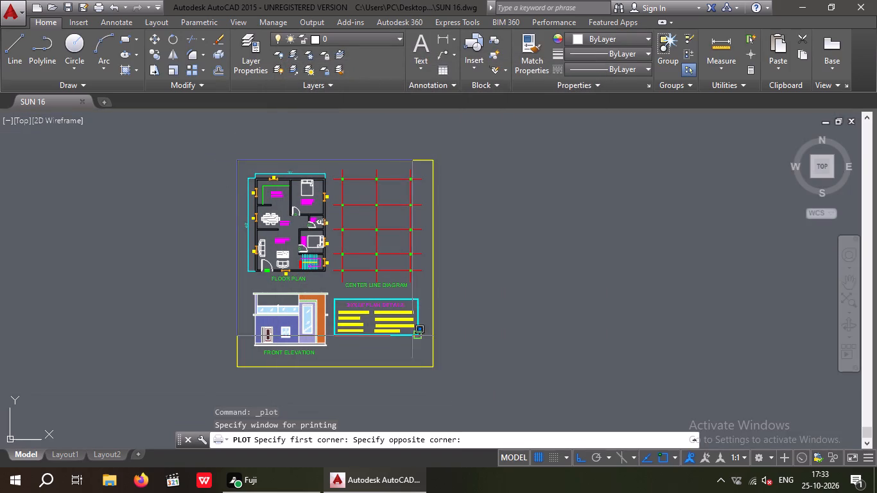
click(433, 368)
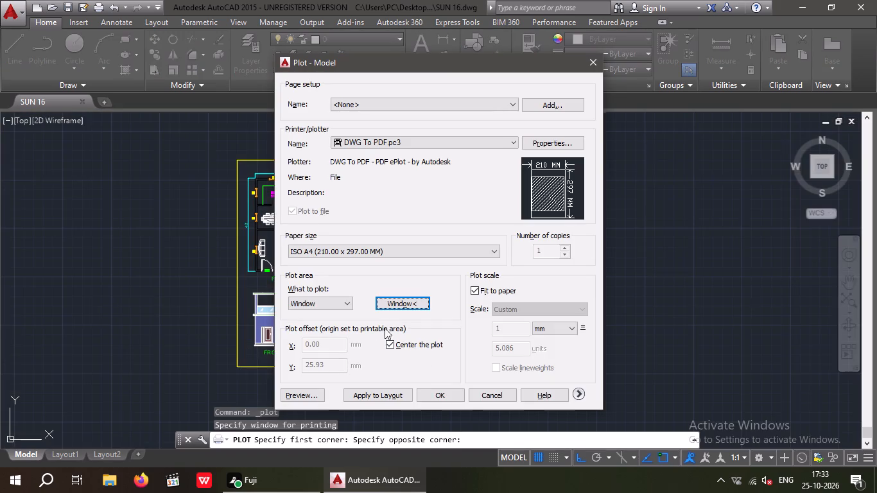
click(311, 394)
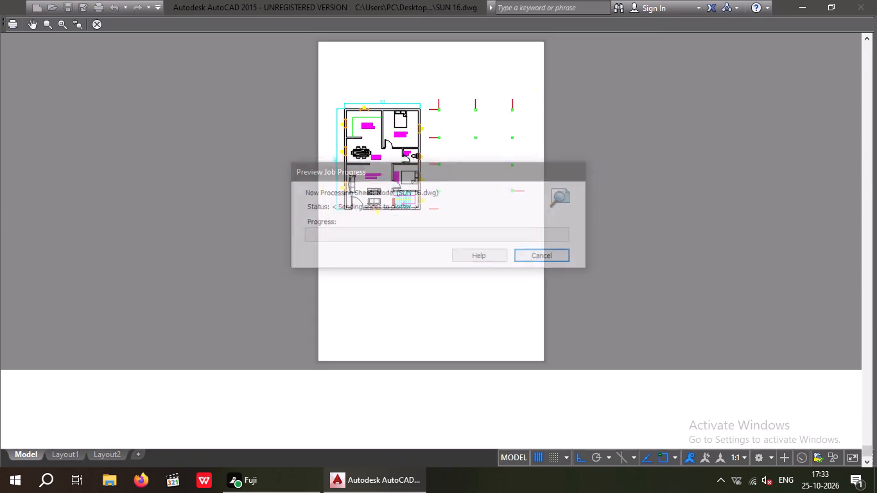
Plot the previewed sheet to SUN 16-Model.pdf in the personal folder on the Desktop.
click(13, 27)
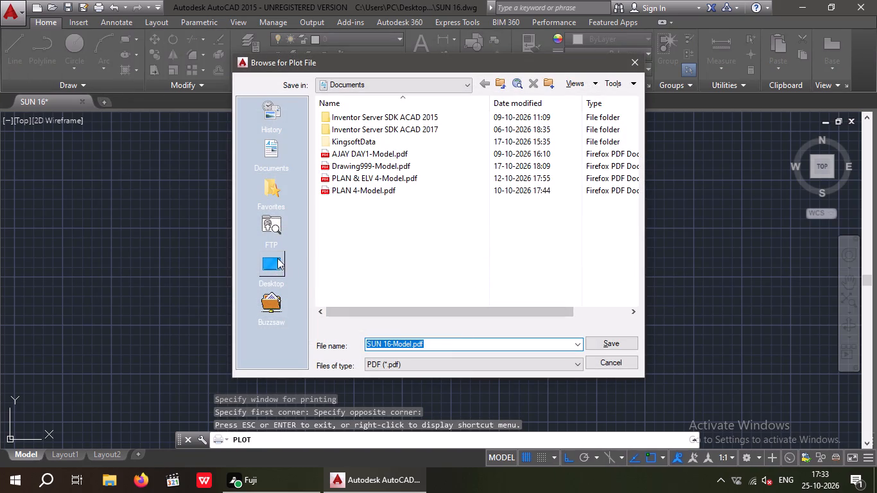
double_click(270, 266)
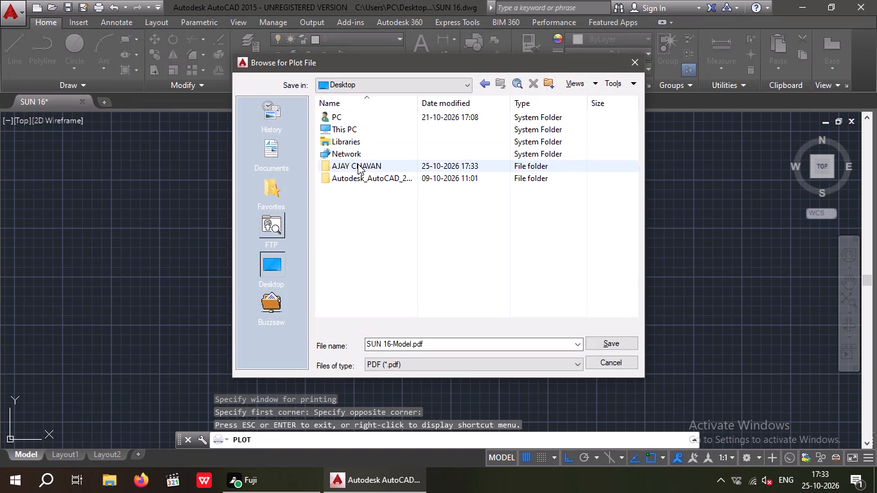
double_click(358, 164)
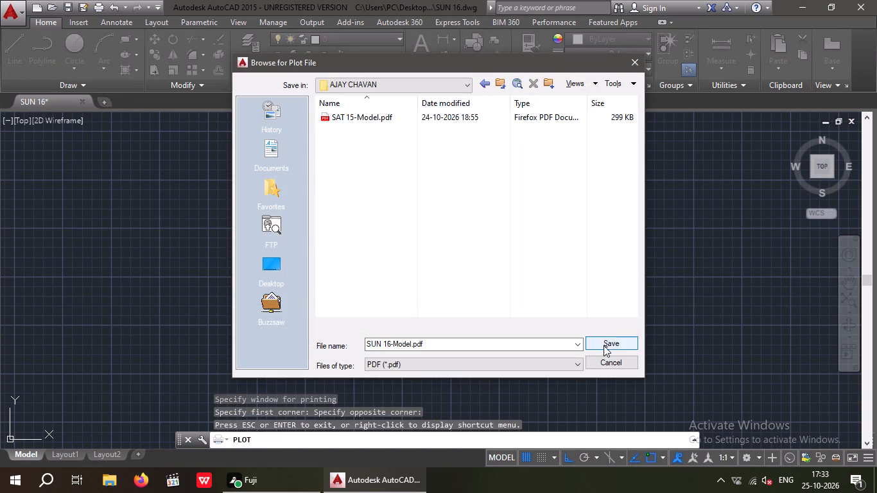
click(606, 342)
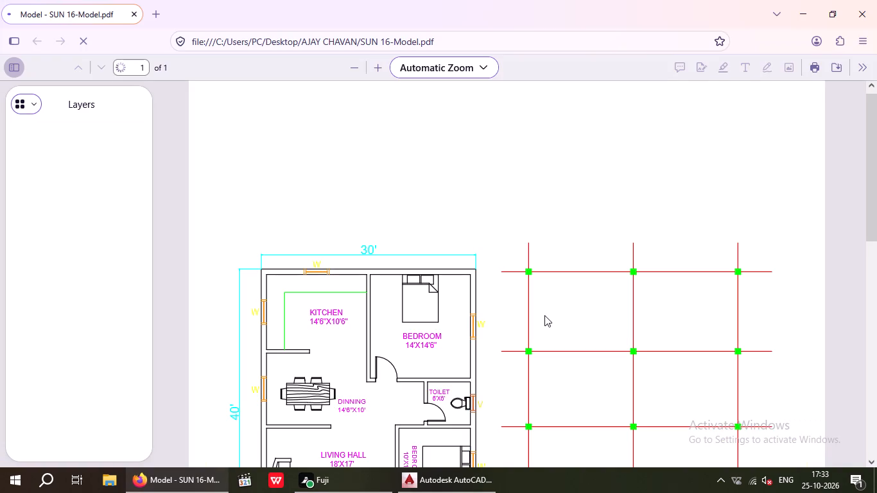
Look over the plotted SUN 16-Model.pdf from the floor plan to the front elevation and plan details, and close the viewer.
scroll(526, 248, down, 4)
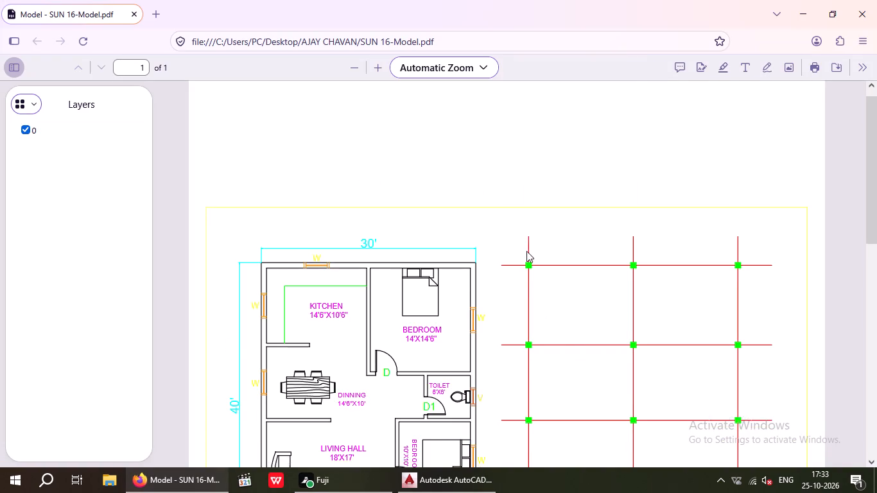
scroll(526, 251, down, 7)
middle_drag(511, 305, 477, 368)
scroll(490, 297, down, 1)
middle_drag(486, 306, 458, 385)
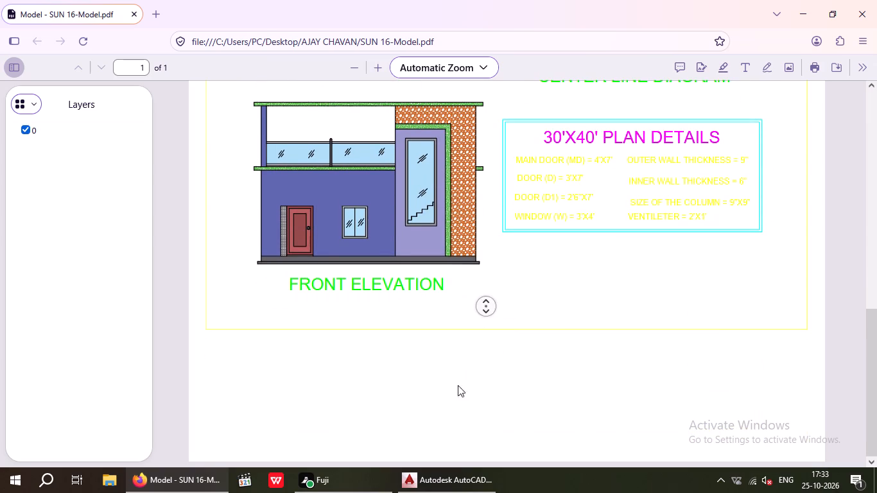
middle_drag(458, 385, 456, 395)
scroll(510, 249, up, 7)
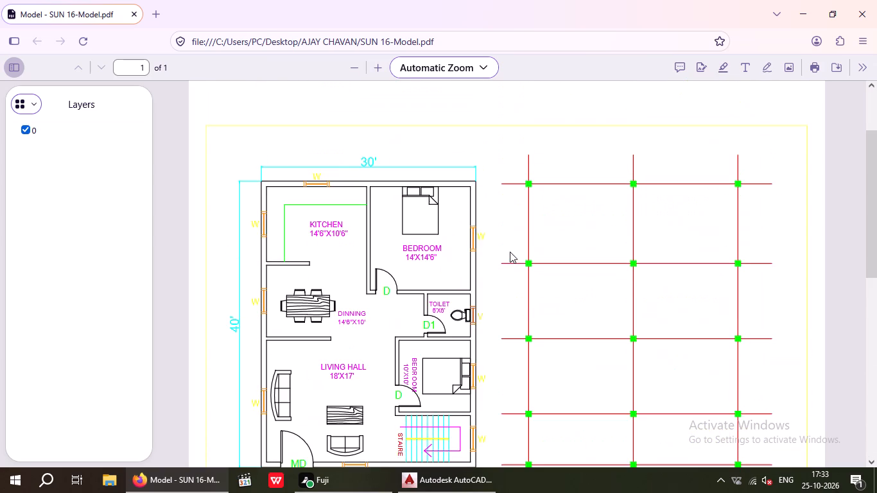
scroll(510, 251, down, 6)
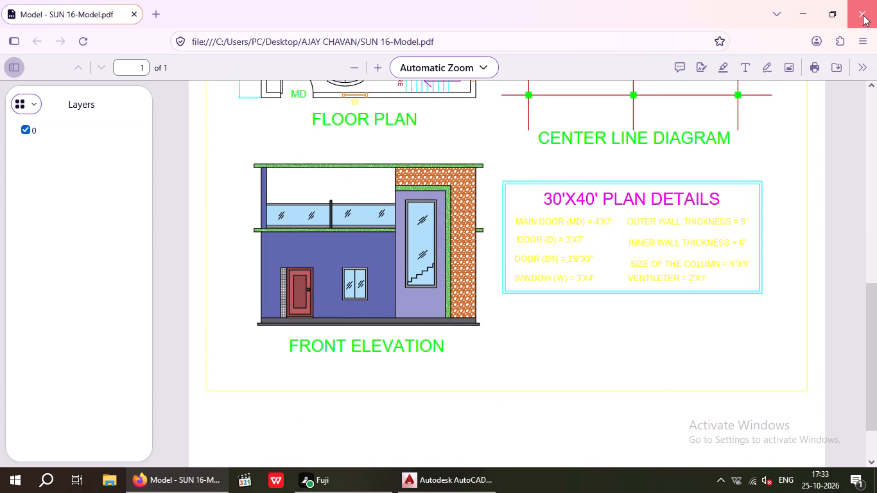
click(863, 15)
Examine the red-bordered 20'X45' house plan sheet in the drawing, including its floor plan, centre line diagram, elevation and details table.
scroll(530, 316, down, 3)
middle_drag(521, 320, 29, 348)
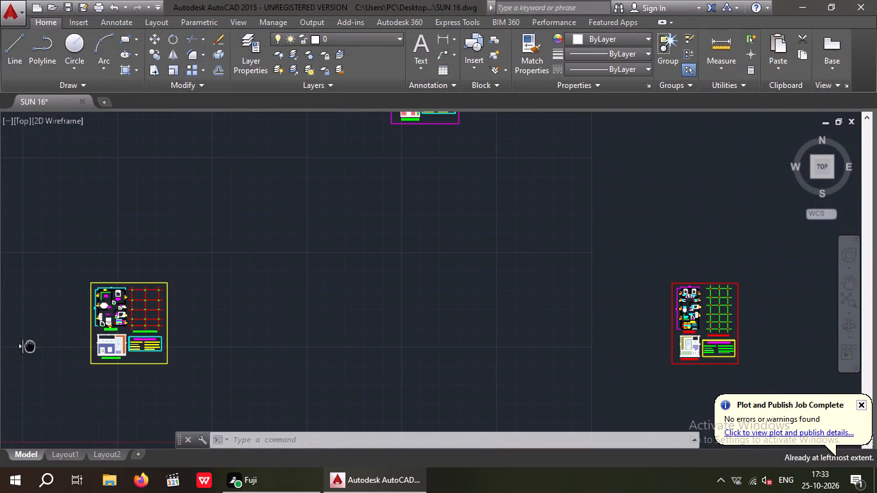
middle_drag(544, 322, 146, 230)
scroll(719, 236, up, 3)
middle_drag(693, 237, 665, 241)
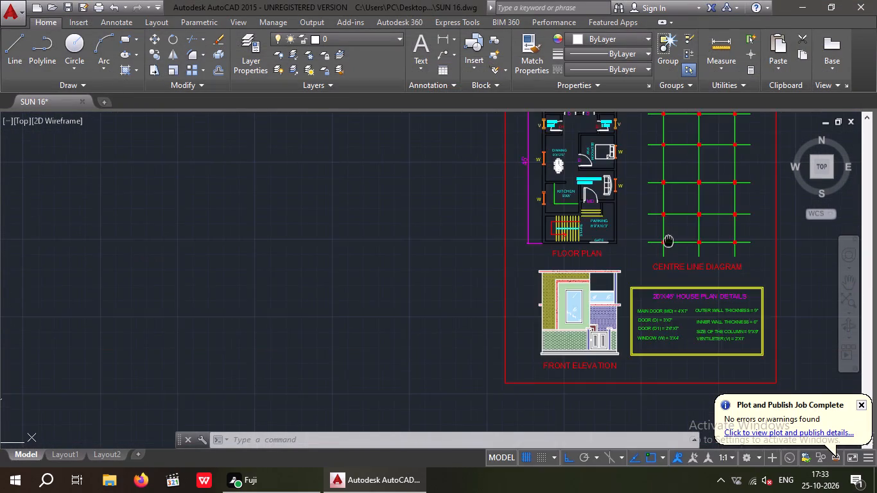
middle_drag(665, 241, 396, 275)
scroll(402, 274, down, 4)
middle_drag(415, 264, 426, 291)
scroll(427, 280, down, 2)
middle_drag(426, 277, 437, 240)
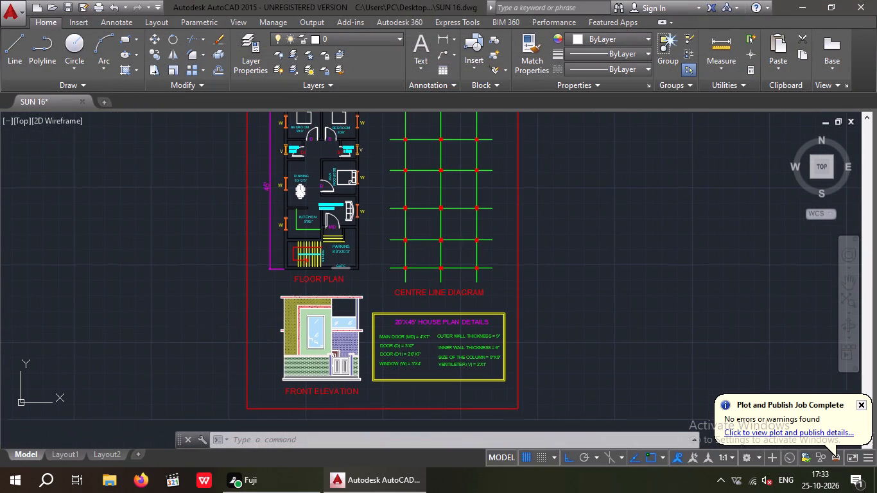
scroll(453, 259, down, 1)
middle_drag(447, 273, 445, 290)
scroll(522, 245, down, 1)
scroll(541, 268, up, 2)
scroll(539, 266, down, 4)
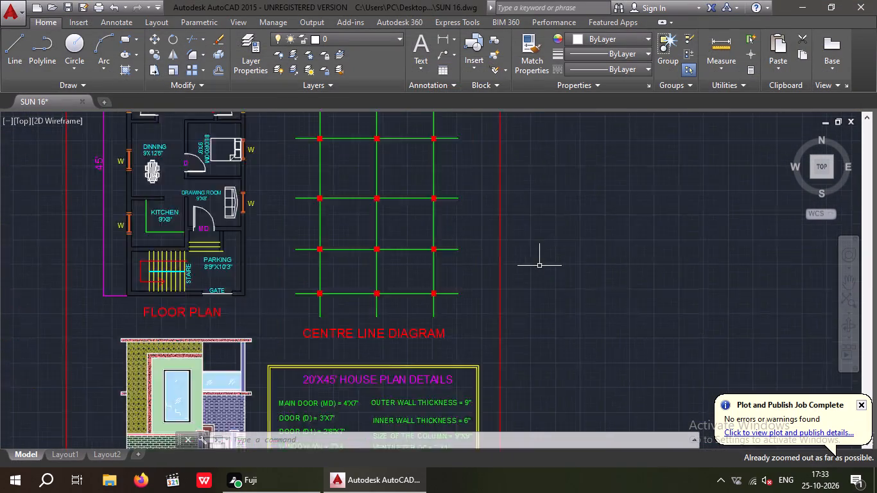
scroll(539, 266, down, 3)
scroll(551, 192, down, 2)
middle_drag(544, 229, 557, 282)
middle_drag(533, 273, 550, 225)
scroll(546, 230, down, 1)
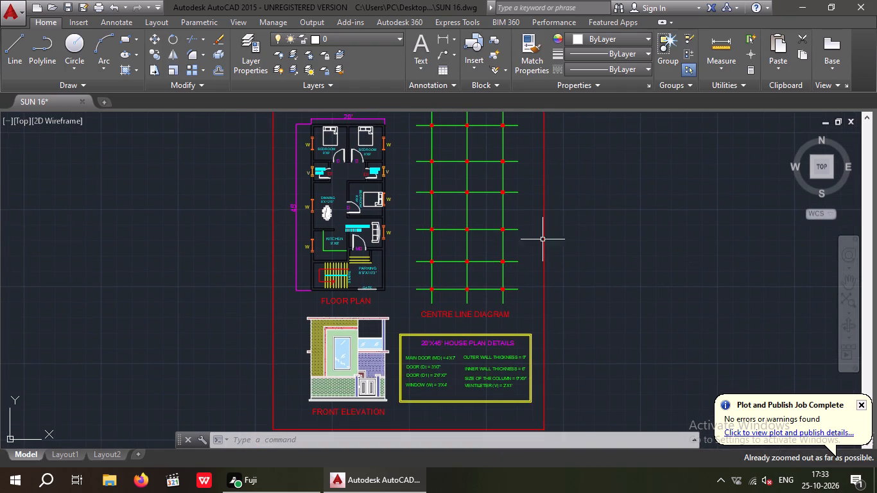
key(Escape)
key(Escape)
key(Escape)
scroll(424, 298, down, 2)
middle_drag(430, 314, 592, 301)
scroll(598, 302, down, 2)
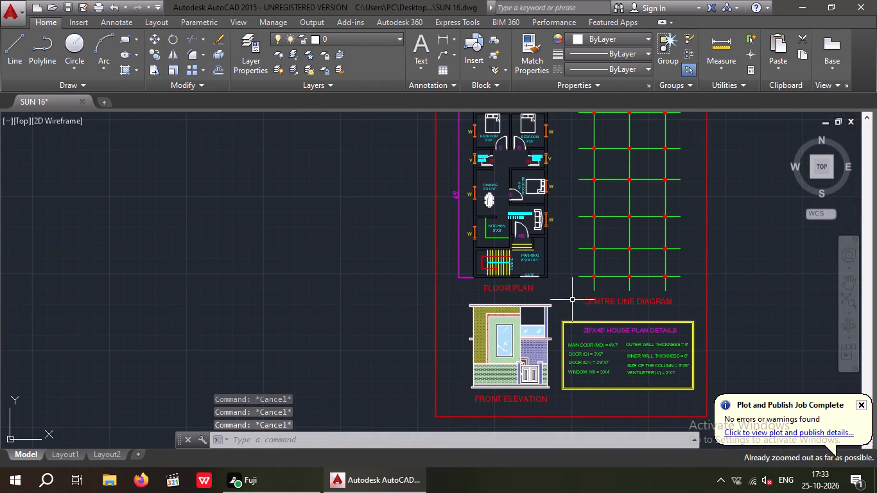
scroll(575, 297, down, 2)
middle_drag(527, 314, 750, 263)
middle_drag(659, 268, 299, 312)
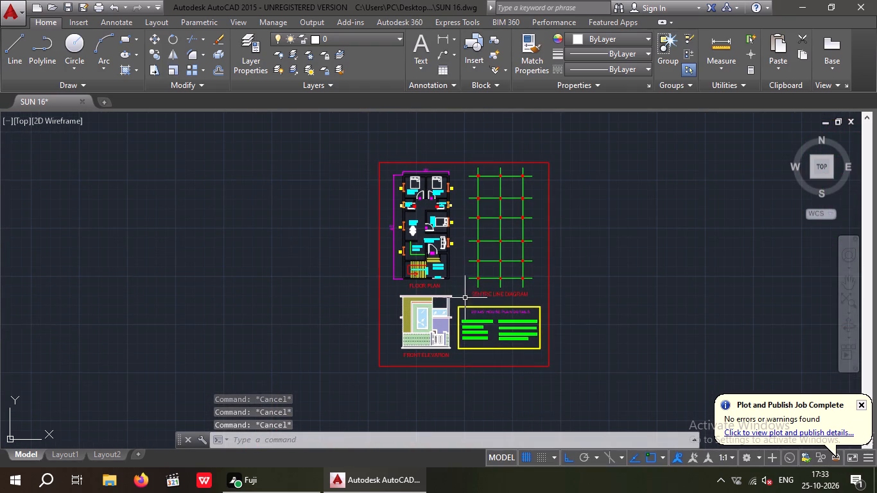
scroll(465, 295, up, 1)
middle_click(456, 305)
scroll(455, 307, down, 4)
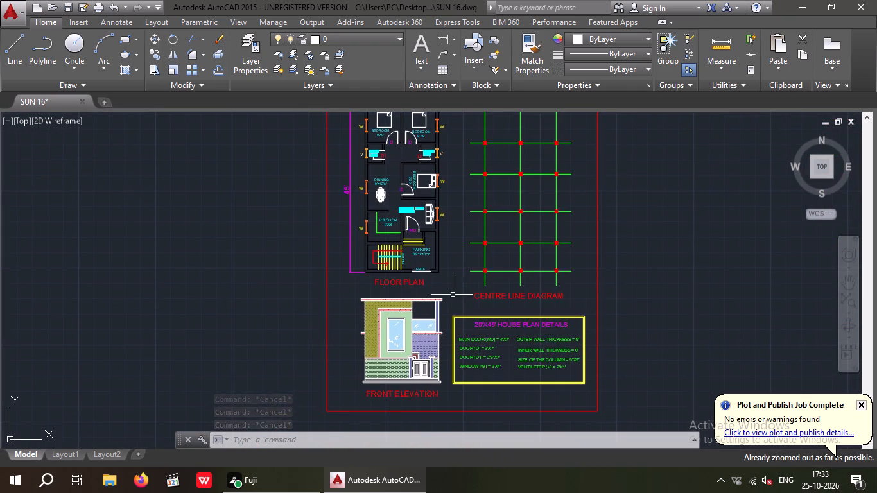
key(Escape)
scroll(455, 296, down, 9)
key(Escape)
middle_drag(475, 299, 596, 297)
scroll(547, 293, down, 6)
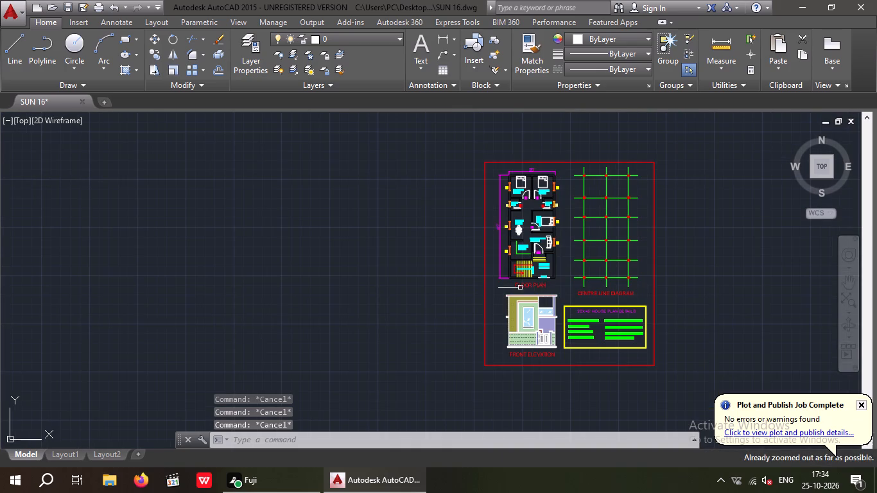
middle_drag(720, 238, 574, 241)
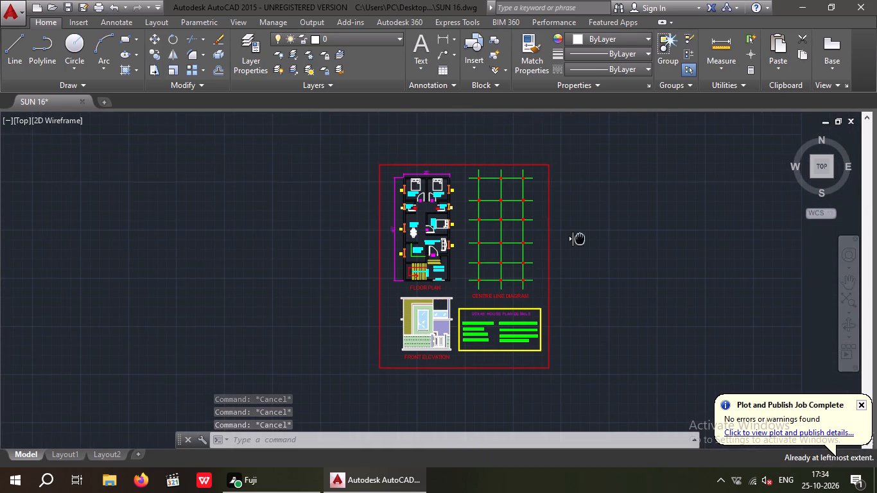
middle_drag(574, 241, 539, 236)
Turn on command logging with LOGFILEON.
text(LOG)
click(266, 362)
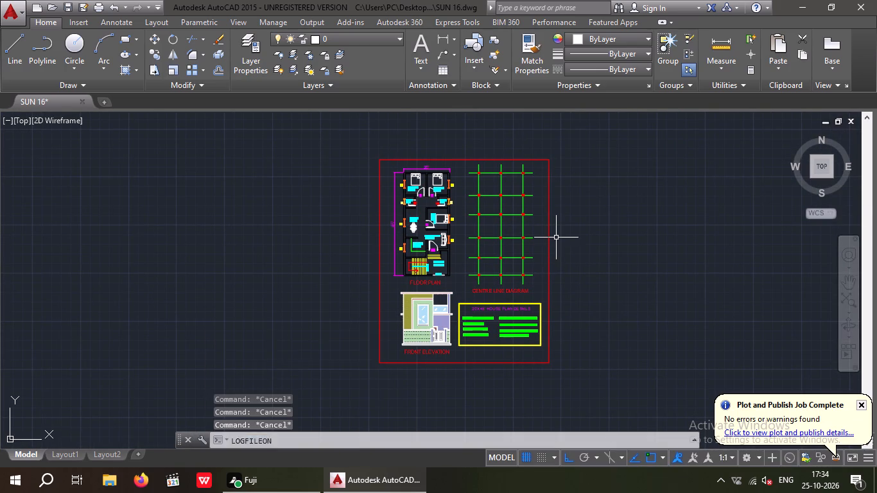
Save the drawing under the new name SUN 17.dwg in the personal folder on the Desktop.
click(16, 17)
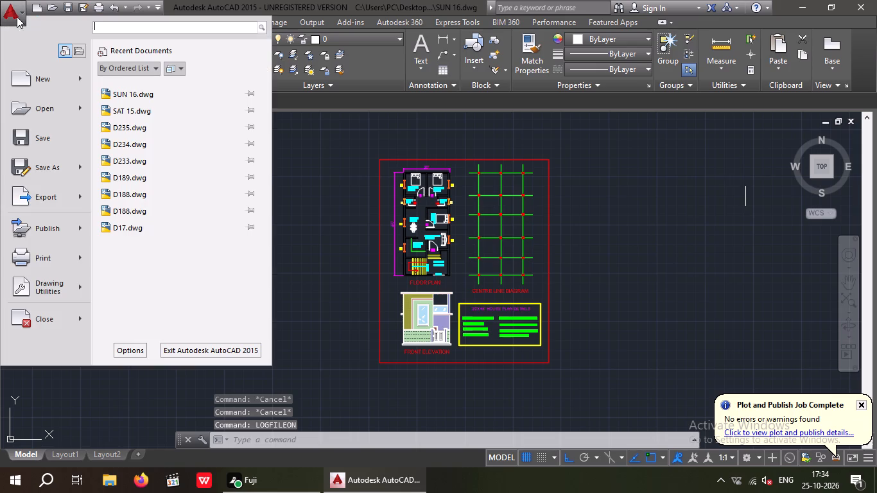
click(42, 175)
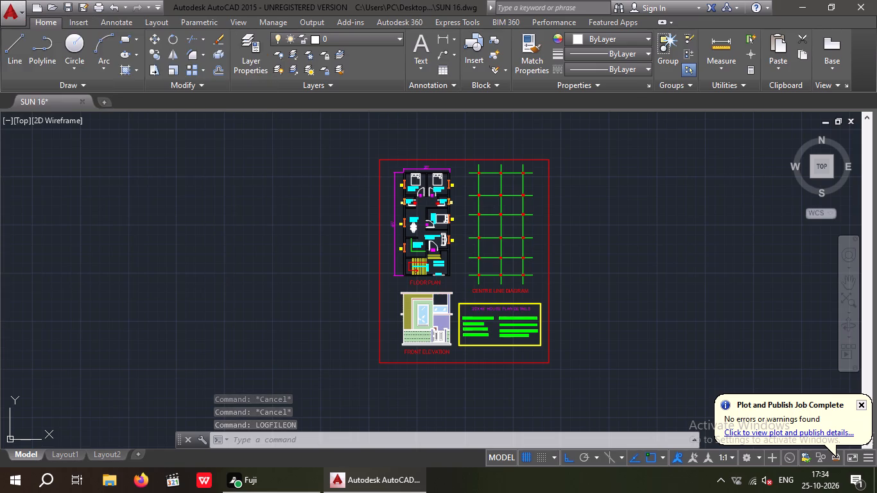
double_click(267, 282)
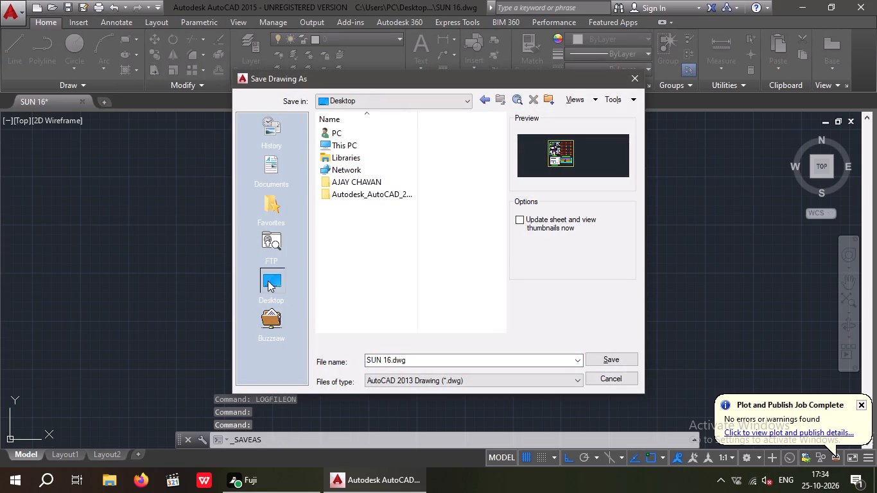
double_click(352, 180)
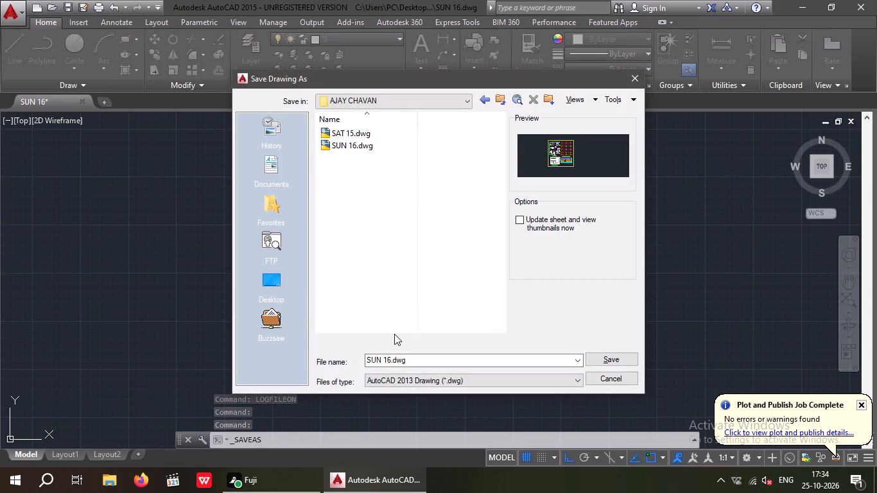
click(390, 361)
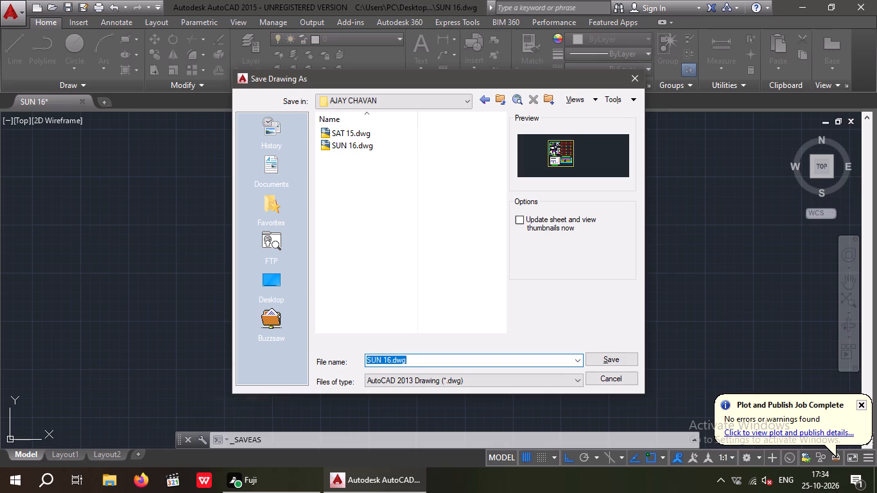
click(391, 359)
key(BackSpace)
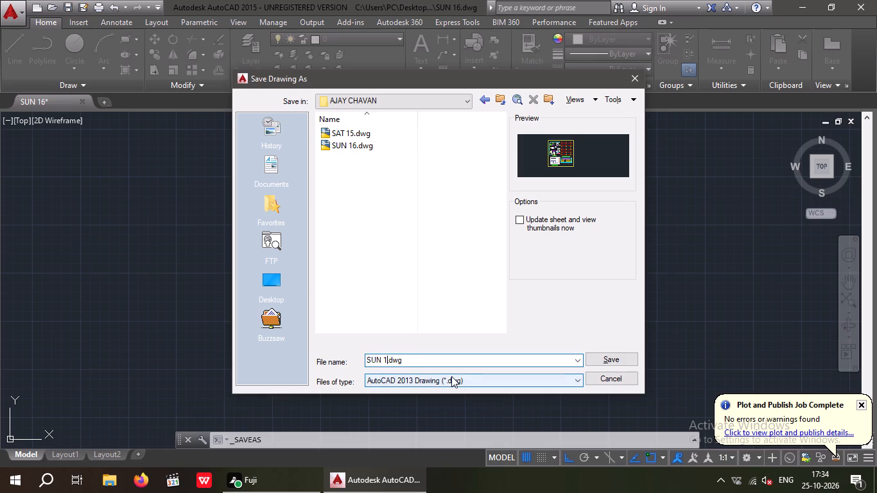
key(7)
click(612, 358)
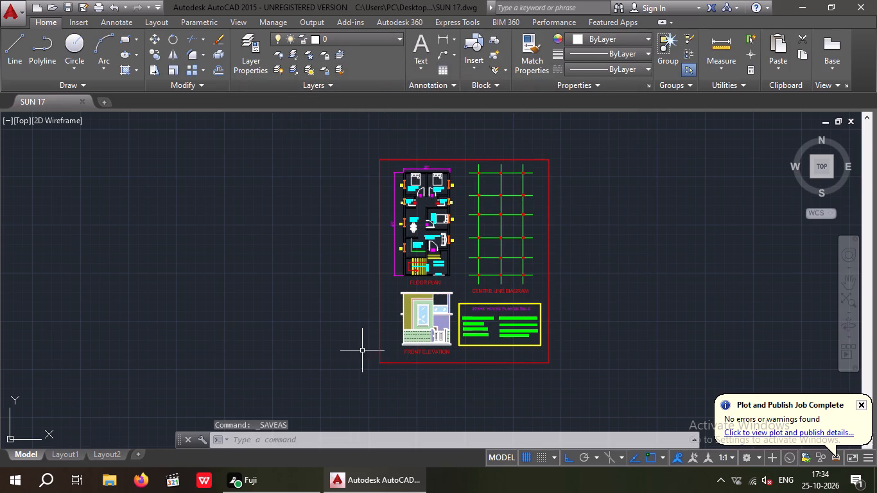
Turn off command logging with LOGFILEOFF.
text(LO)
key(g)
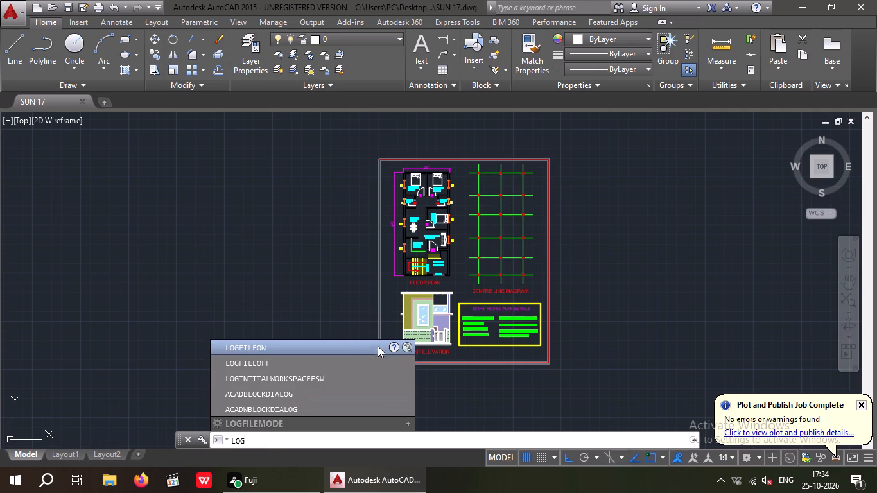
click(271, 362)
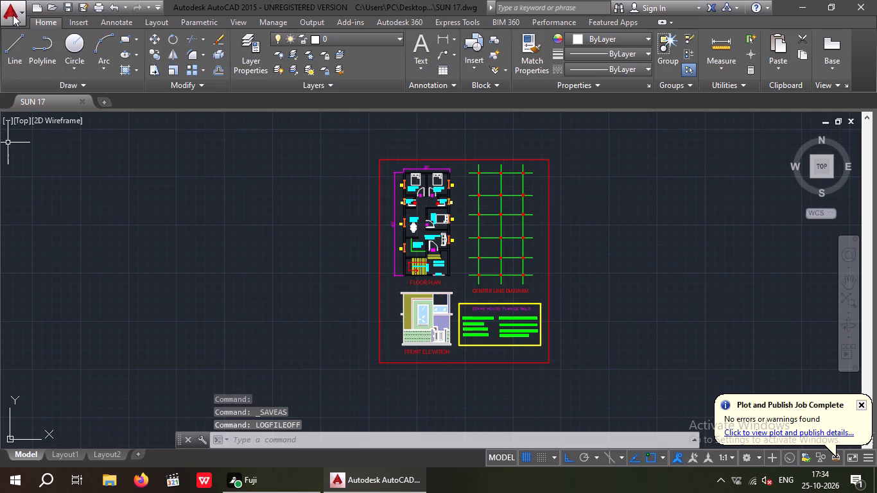
Save the drawing as SUN 17.dwg again in the same folder, overwriting the existing file.
click(13, 15)
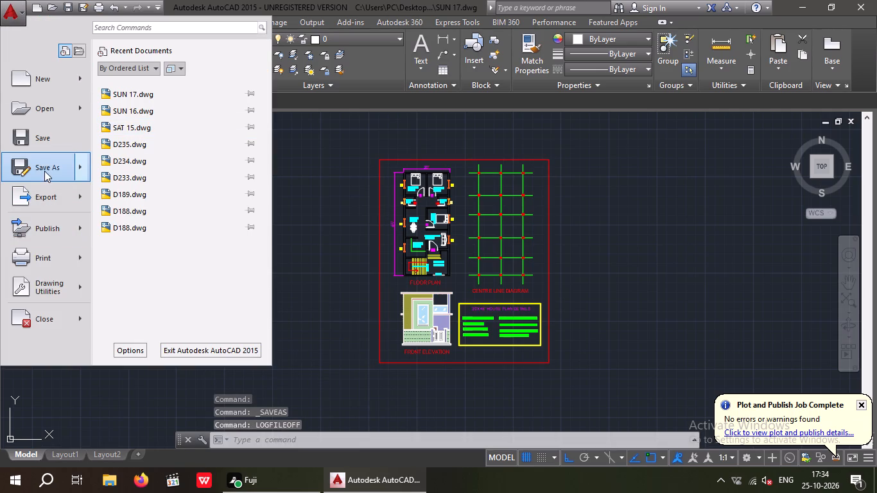
click(48, 170)
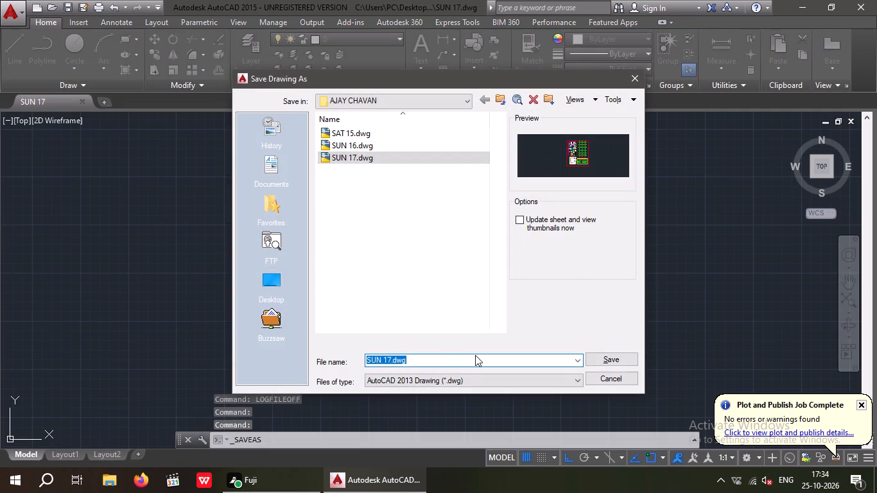
click(605, 362)
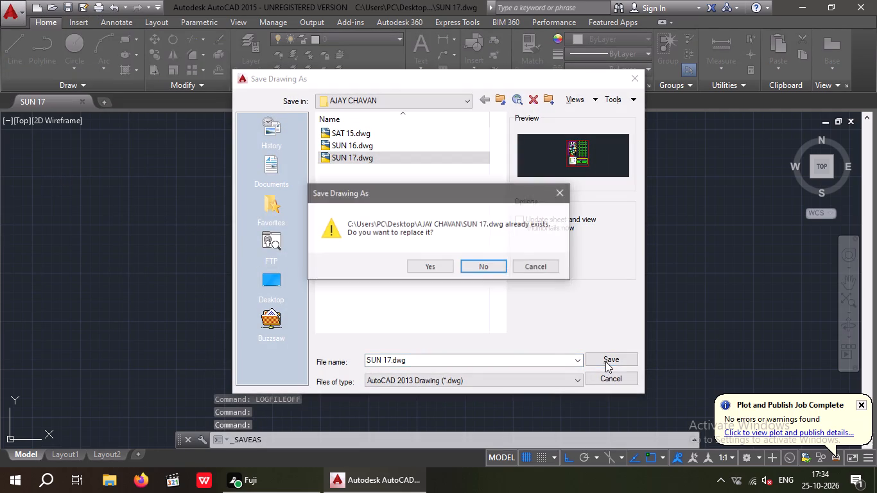
click(434, 268)
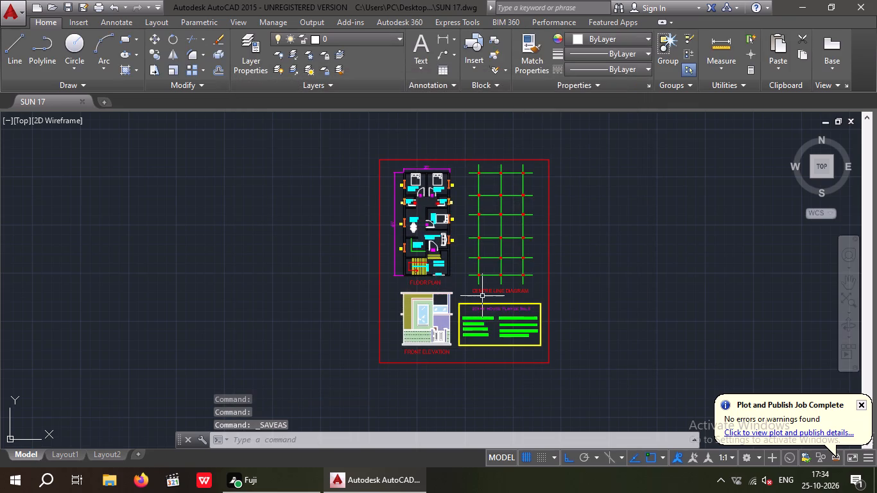
Set up a plot using the <Previous plot> page setup, window the plot area to the red sheet border, and preview it.
key(ctrl+p)
click(388, 107)
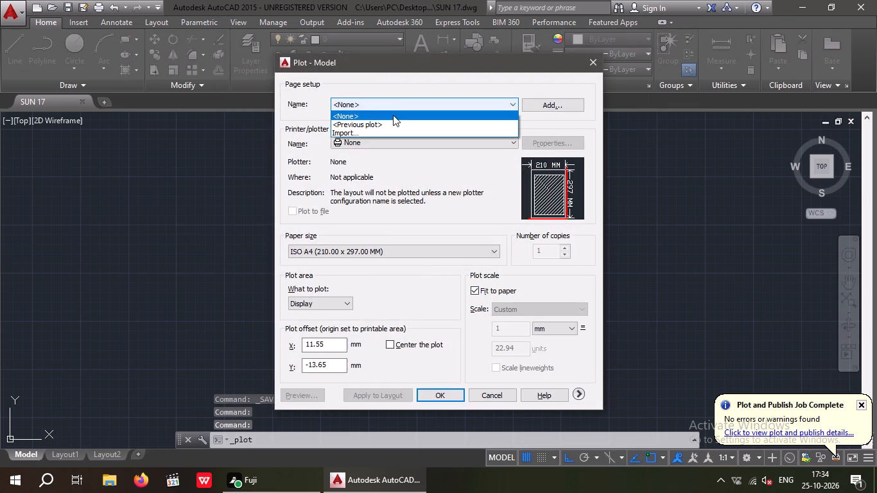
click(390, 122)
click(410, 304)
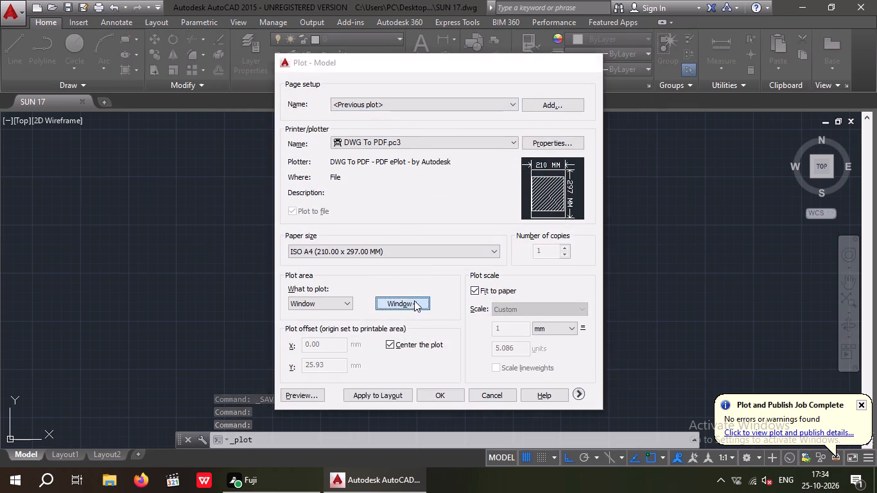
drag(379, 162, 384, 175)
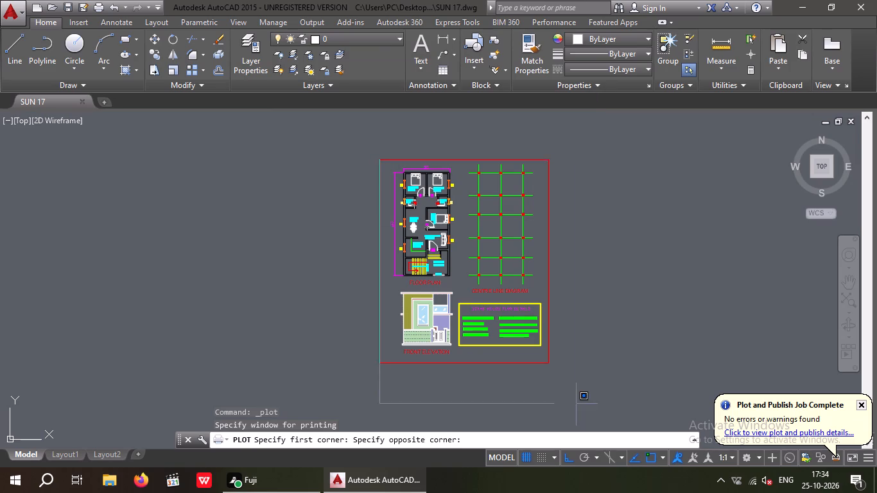
click(552, 364)
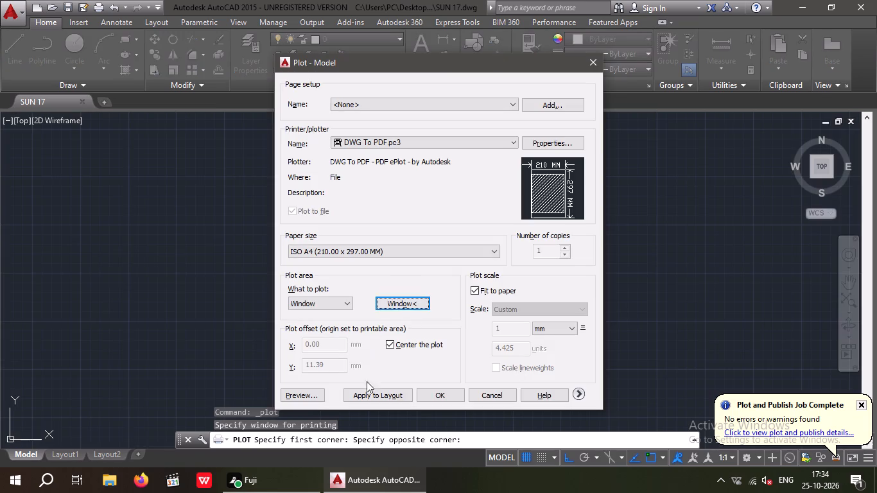
click(316, 397)
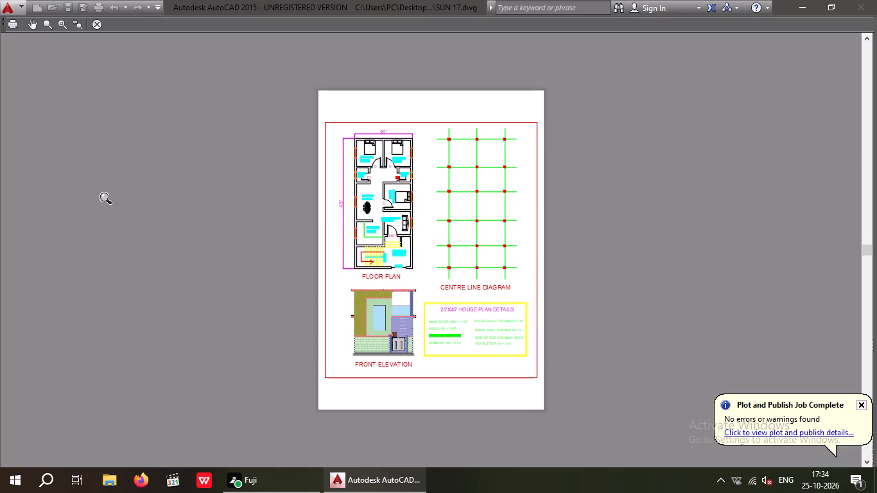
Plot the previewed sheet to SUN 17-Model.pdf in the personal folder on the Desktop, look over the PDF and close it.
click(12, 25)
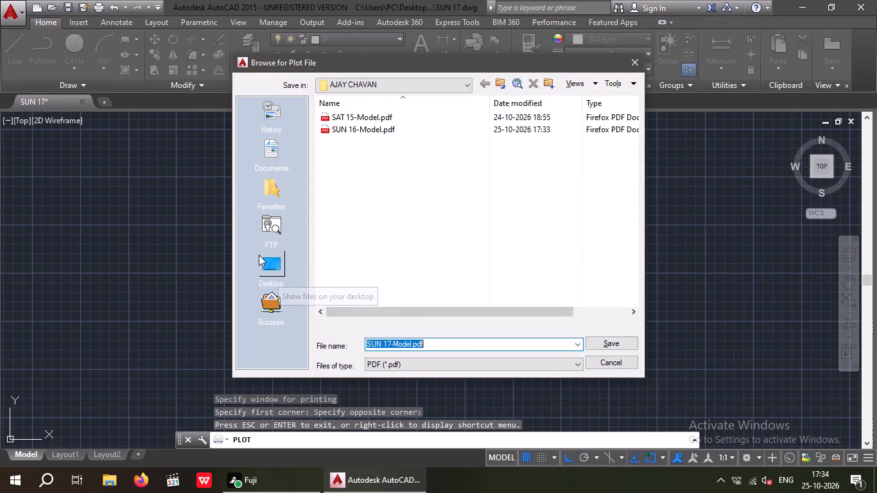
double_click(270, 261)
double_click(367, 165)
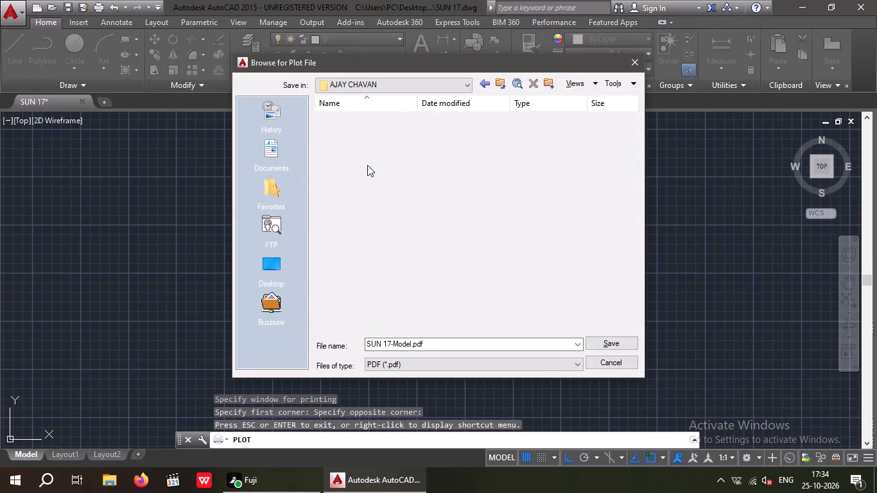
click(607, 344)
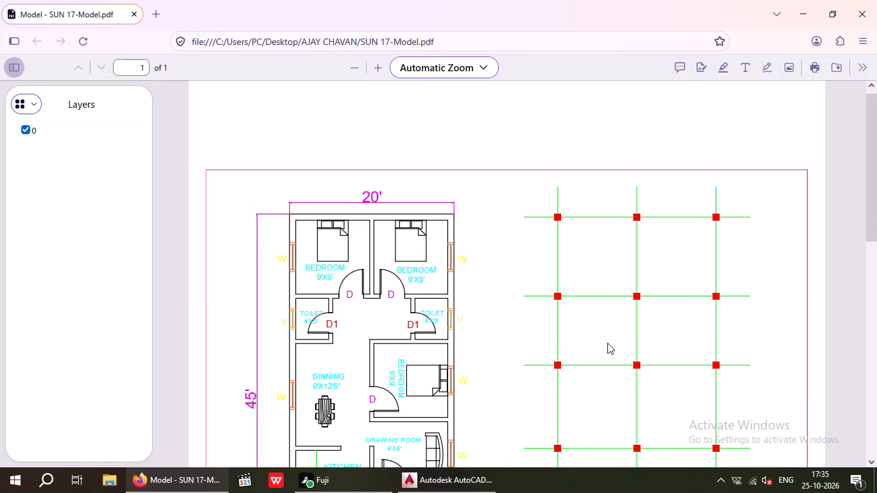
scroll(534, 219, down, 10)
scroll(550, 271, down, 3)
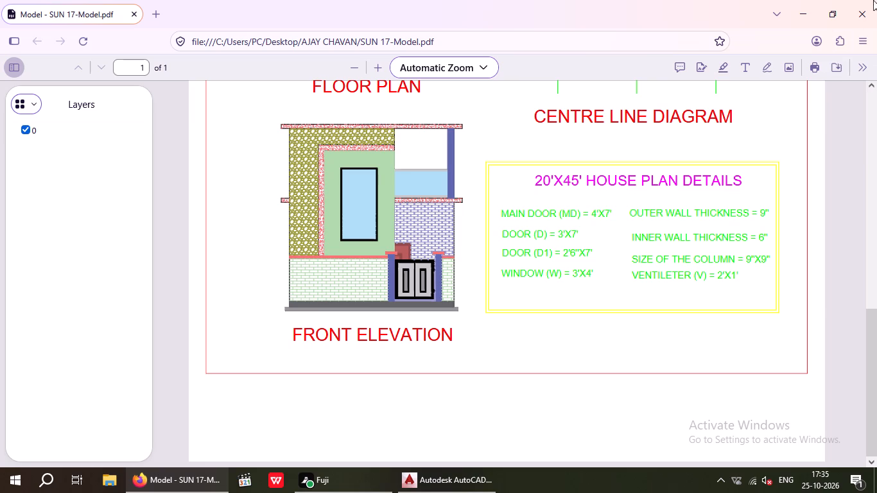
click(867, 4)
Bring the magenta-bordered 20'X30' house sheet into view and turn on command logging with LOGFILEON.
scroll(549, 256, down, 1)
middle_drag(550, 257, 647, 428)
scroll(549, 257, down, 2)
scroll(566, 308, down, 4)
middle_drag(501, 240, 610, 480)
scroll(560, 362, down, 5)
middle_drag(357, 275, 757, 424)
scroll(583, 322, down, 2)
scroll(422, 241, up, 2)
middle_drag(431, 254, 467, 277)
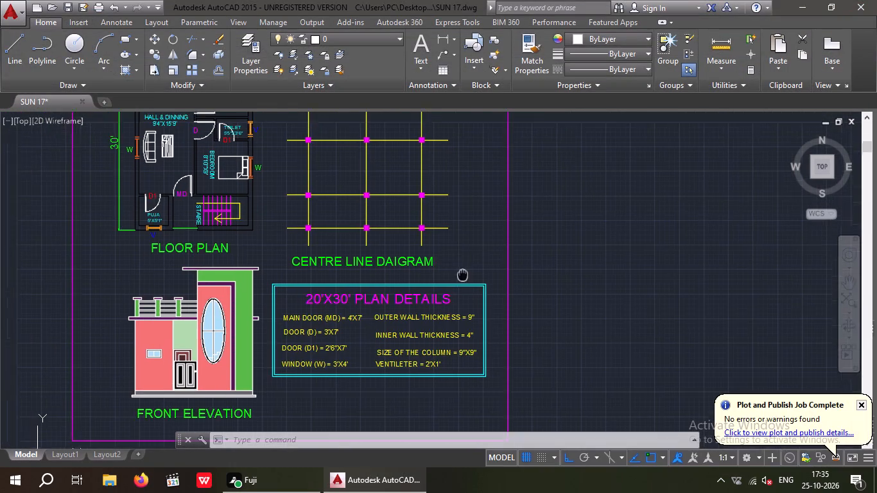
middle_drag(467, 277, 474, 281)
scroll(476, 258, down, 3)
middle_drag(482, 268, 482, 313)
middle_drag(483, 309, 485, 300)
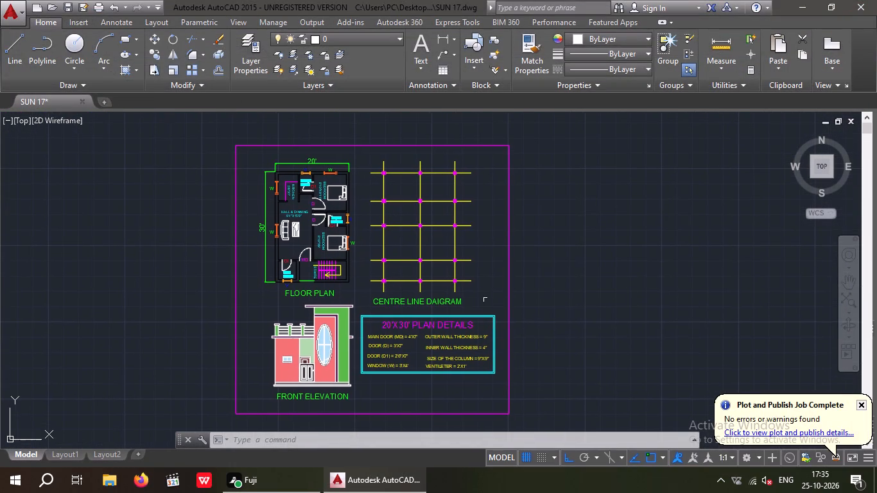
text(LO)
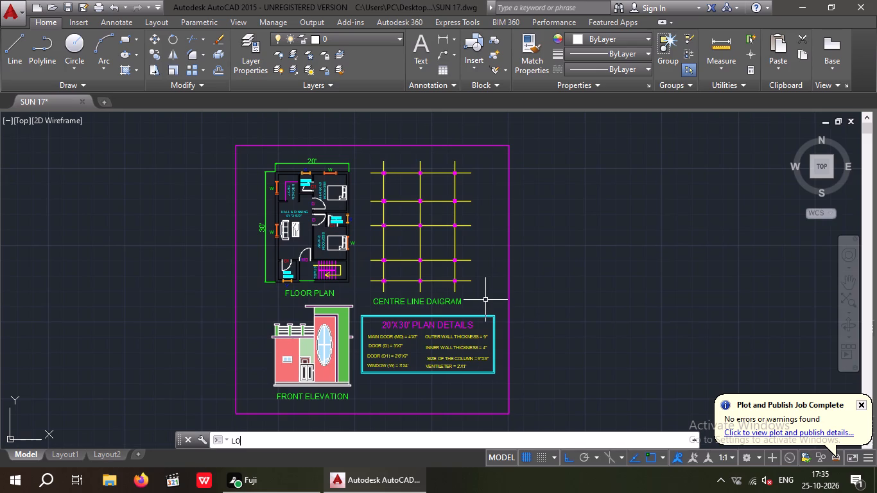
key(g)
click(307, 361)
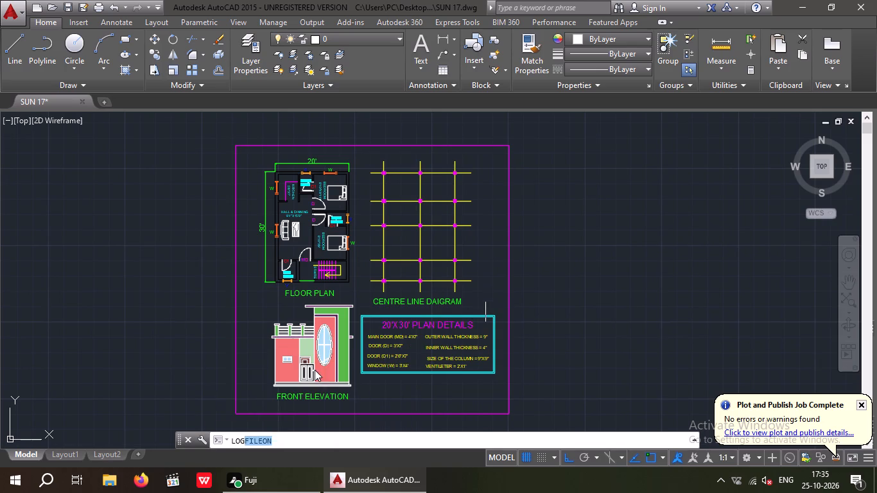
Save the drawing under the new name SUN 18.dwg in the personal folder on the Desktop.
click(17, 14)
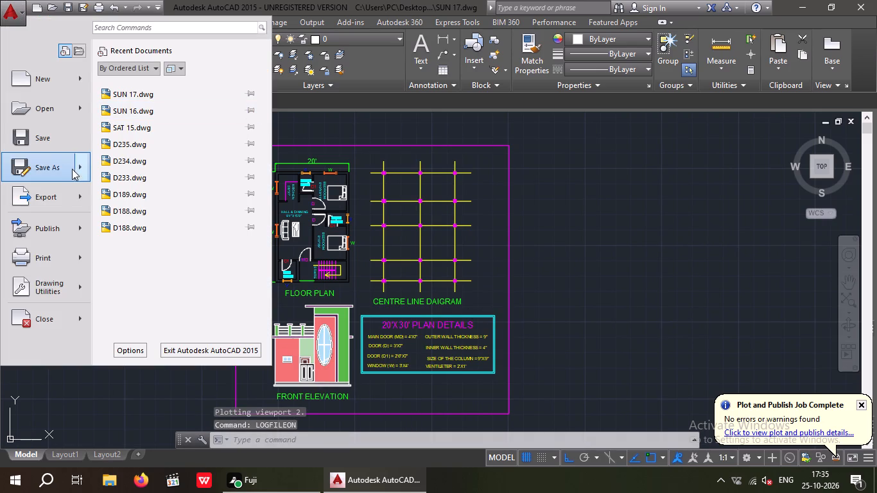
click(55, 170)
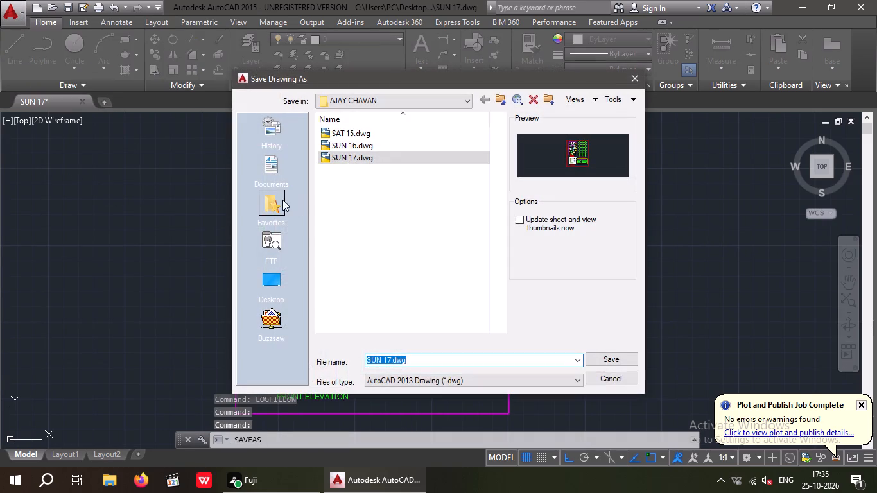
double_click(274, 293)
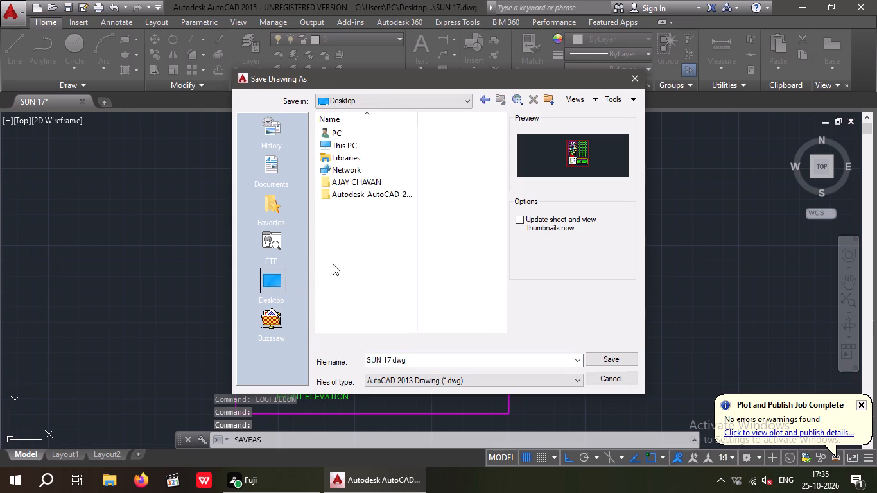
double_click(367, 180)
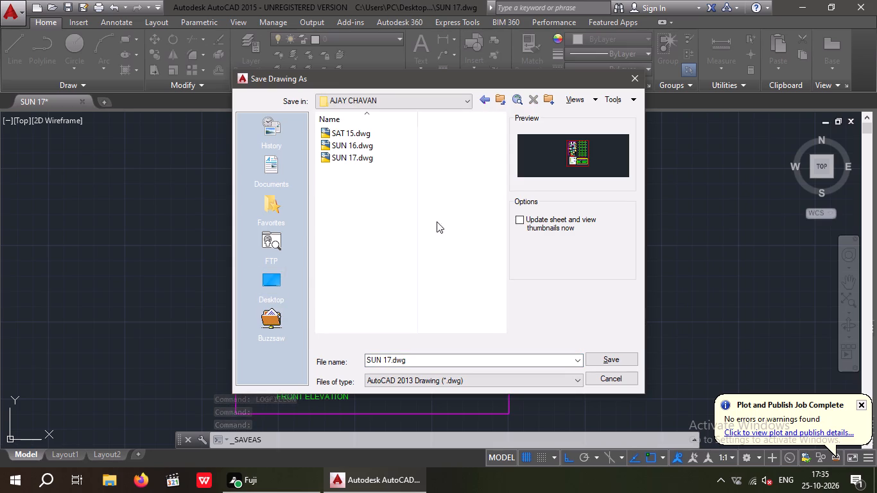
click(612, 361)
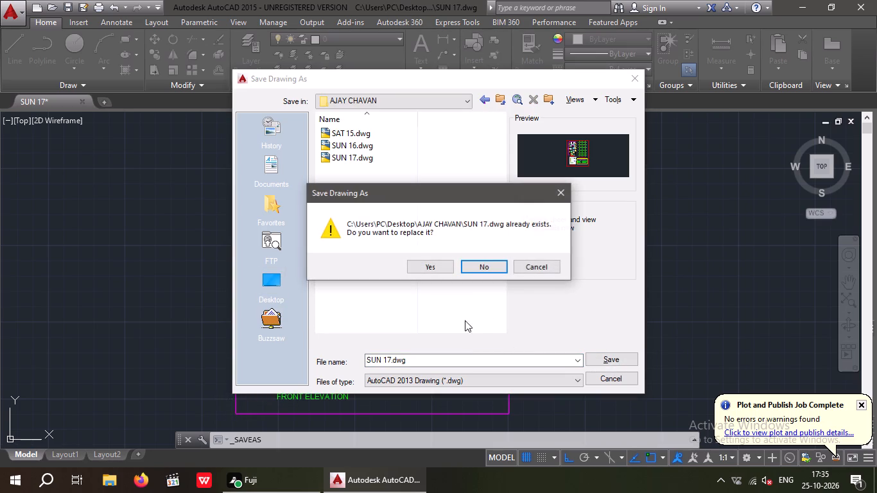
click(568, 191)
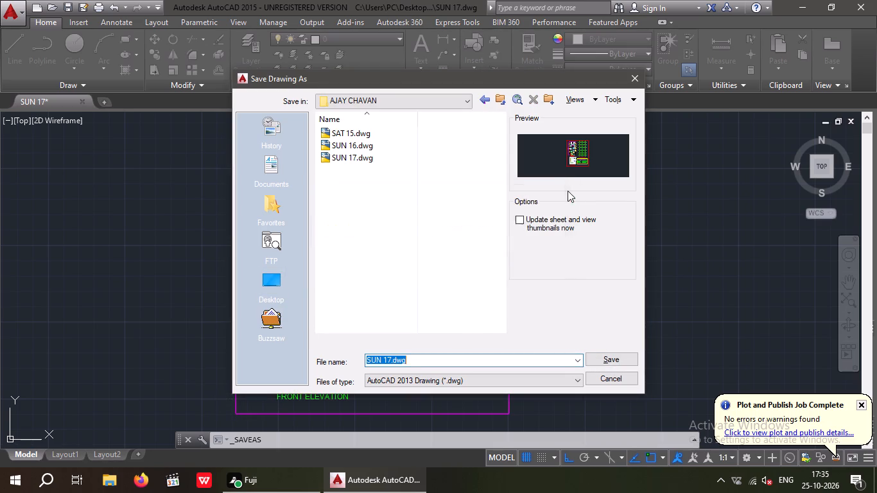
click(391, 358)
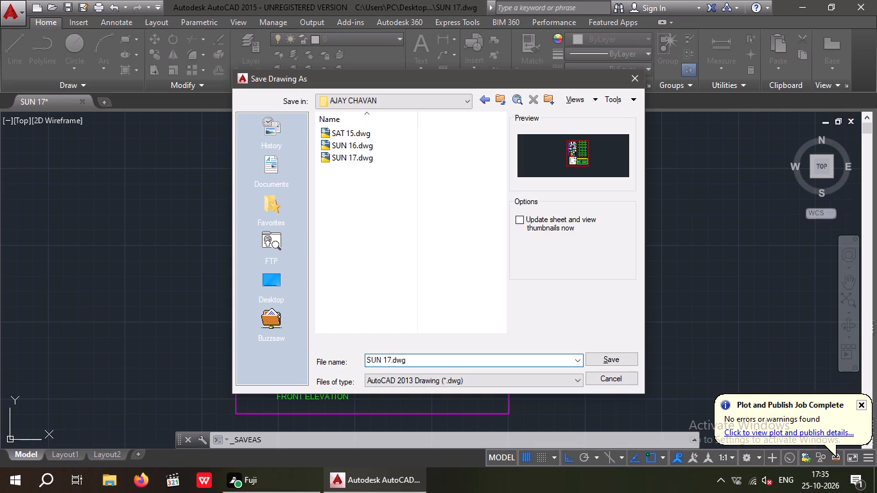
key(BackSpace)
key(8)
click(617, 358)
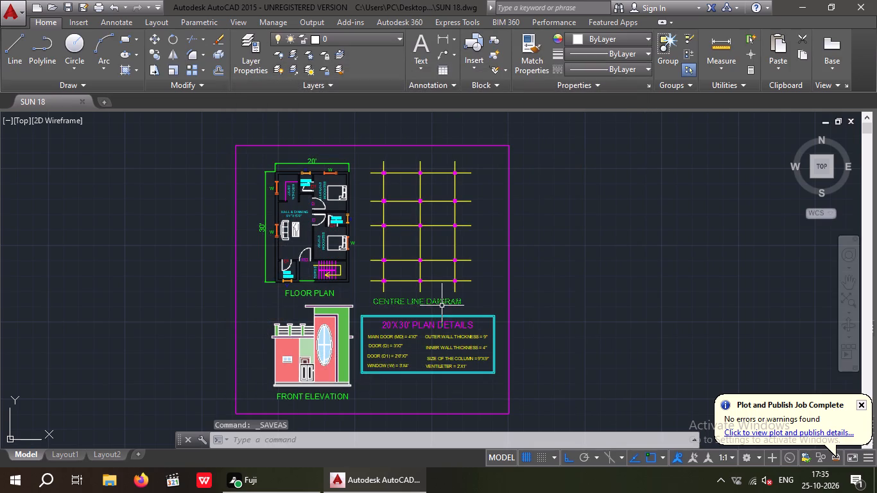
click(18, 10)
click(573, 260)
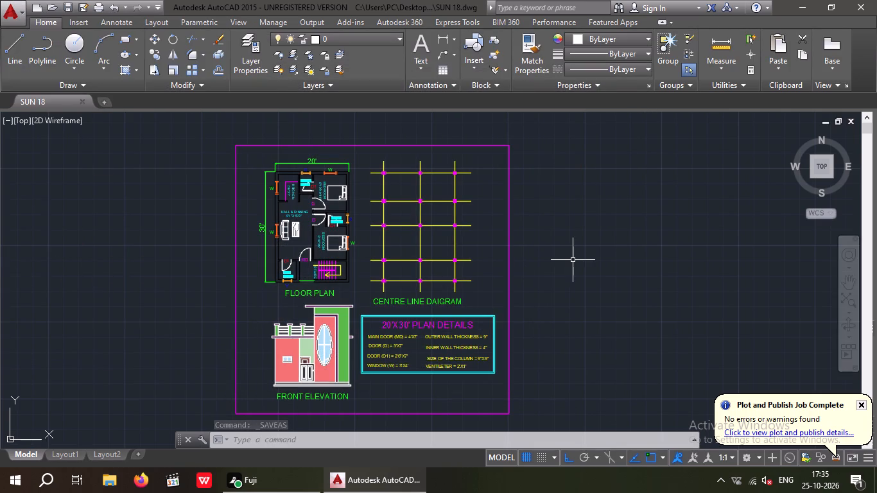
Turn off command logging with LOGFILEOFF.
text(LOG)
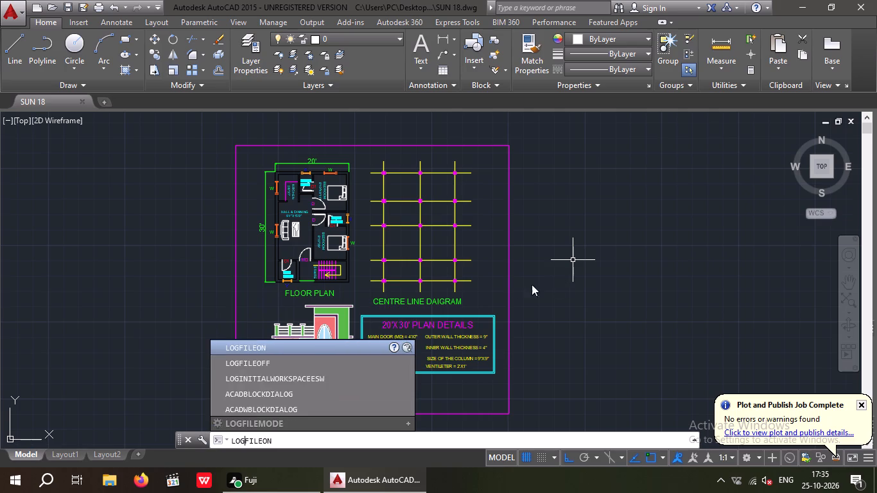
click(251, 363)
Save the drawing as SUN 18.dwg again in the same folder, overwriting the existing file.
click(10, 12)
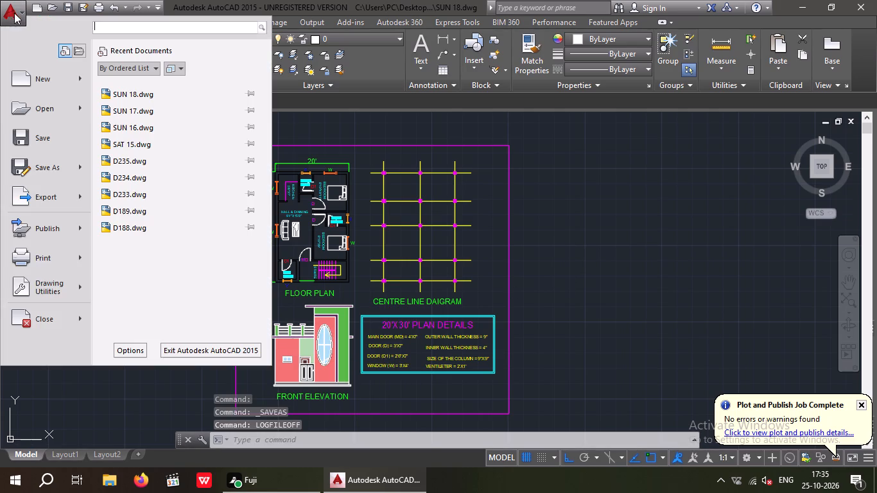
click(44, 173)
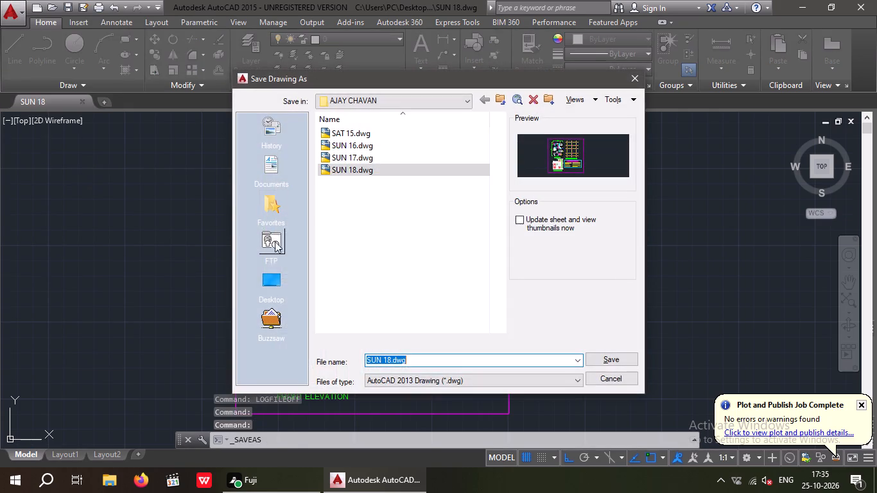
double_click(268, 281)
double_click(366, 182)
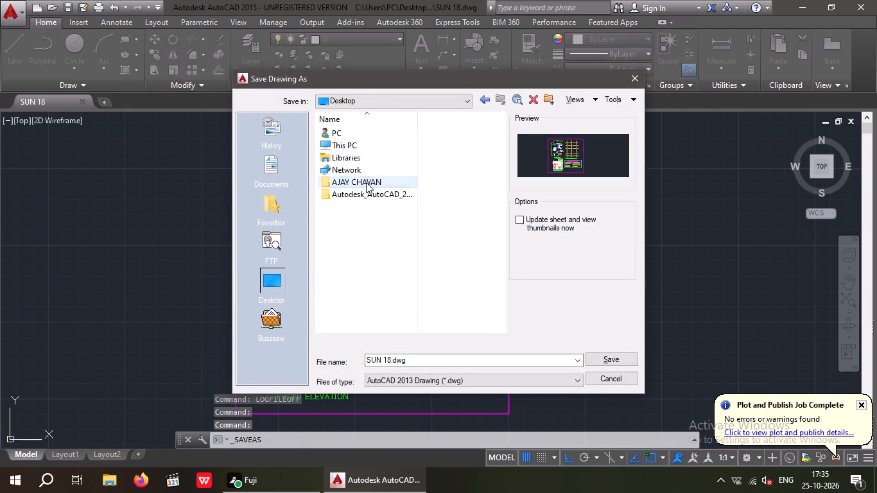
click(603, 357)
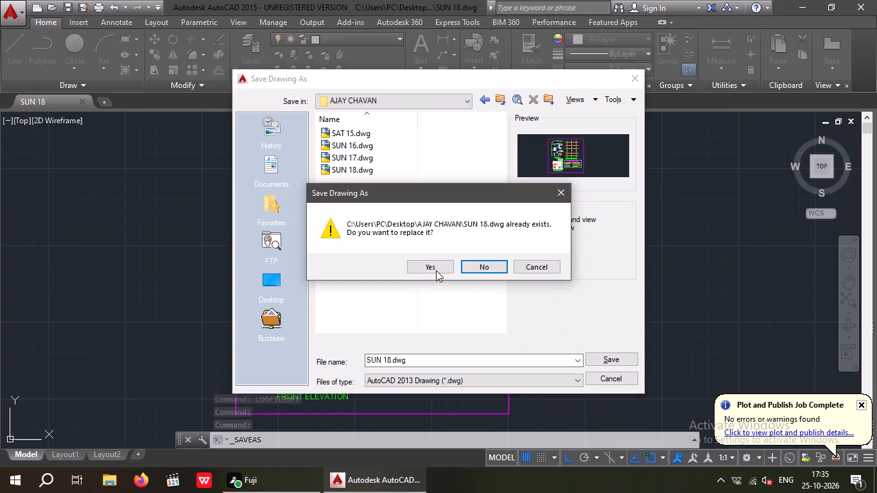
click(435, 269)
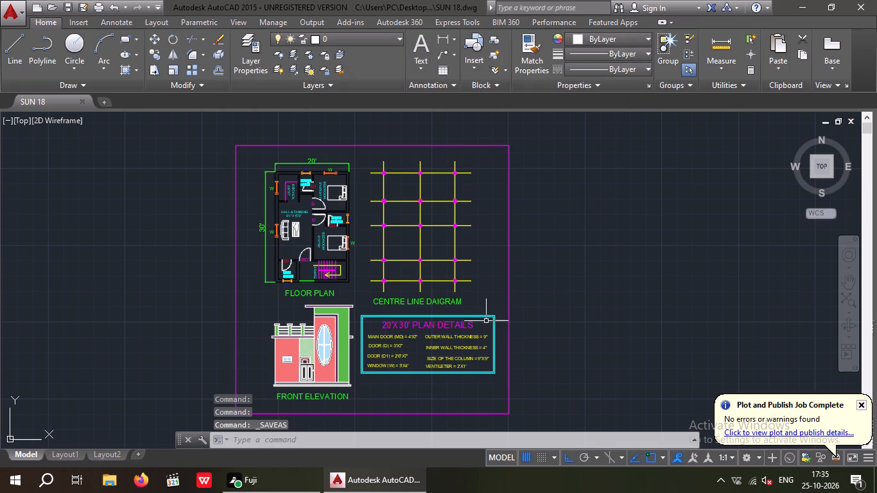
Set up a plot using the <Previous plot> page setup, window the plot area to the magenta sheet border, and preview it.
key(ctrl+p)
click(397, 107)
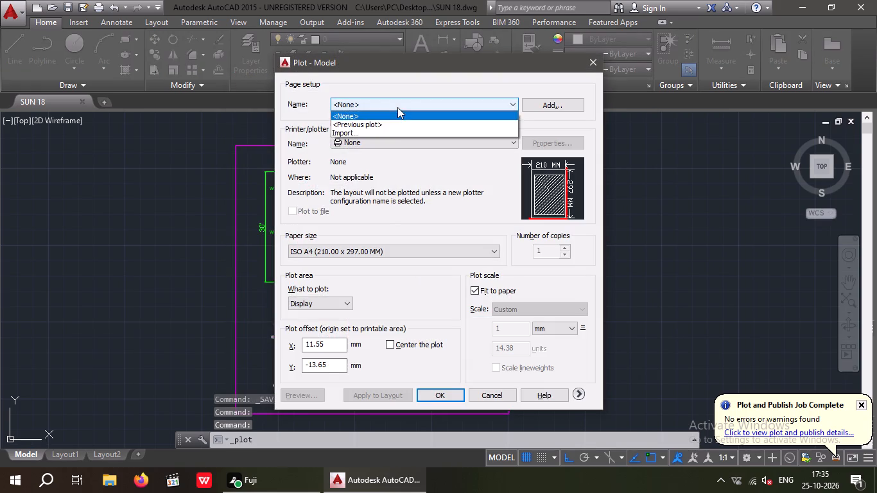
click(394, 121)
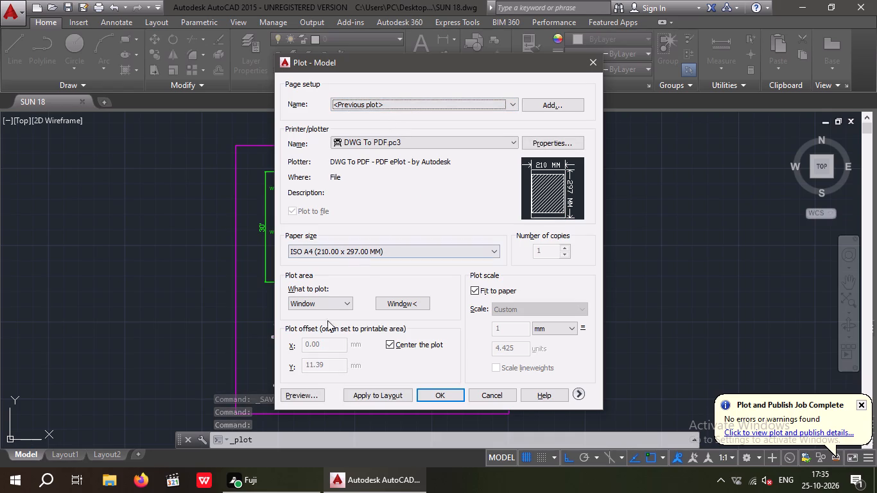
click(405, 301)
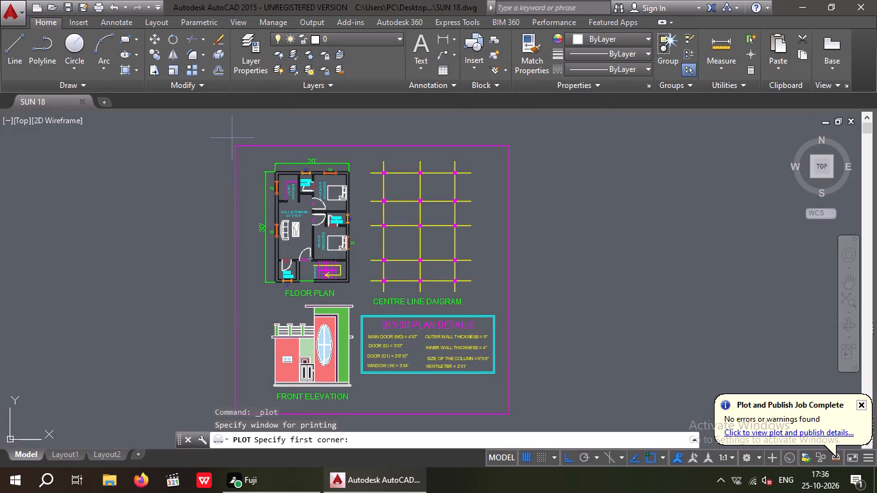
click(236, 146)
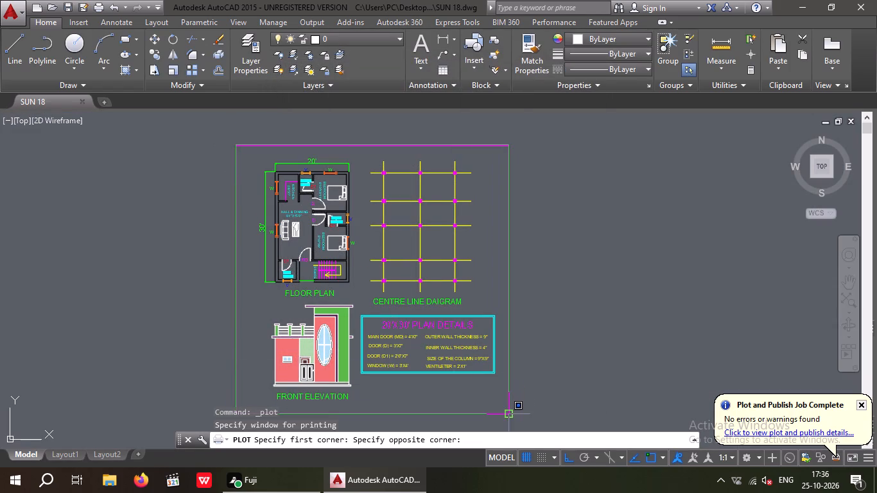
click(510, 416)
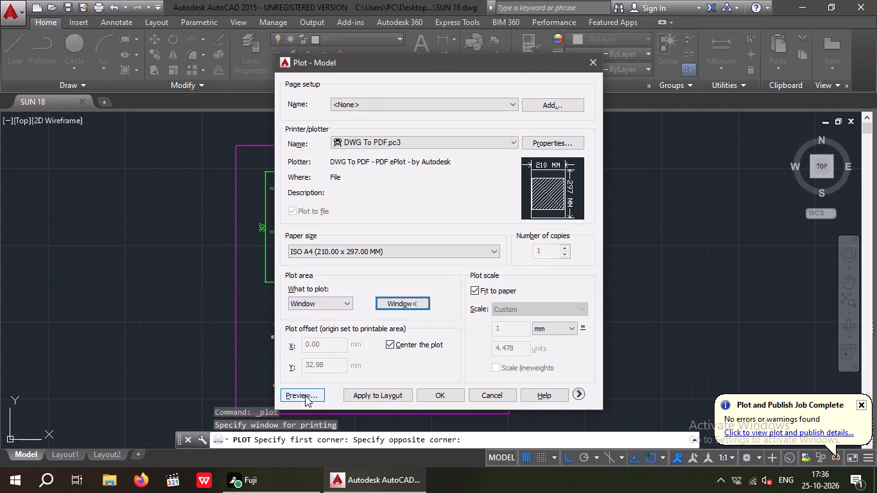
click(305, 395)
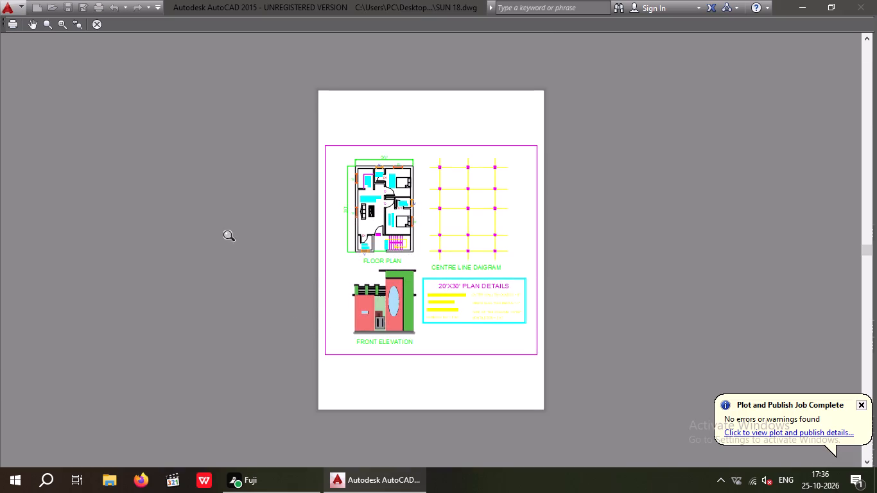
Plot the previewed sheet to SUN 18-Model.pdf in the personal folder on the Desktop, look over the PDF and close it.
click(13, 26)
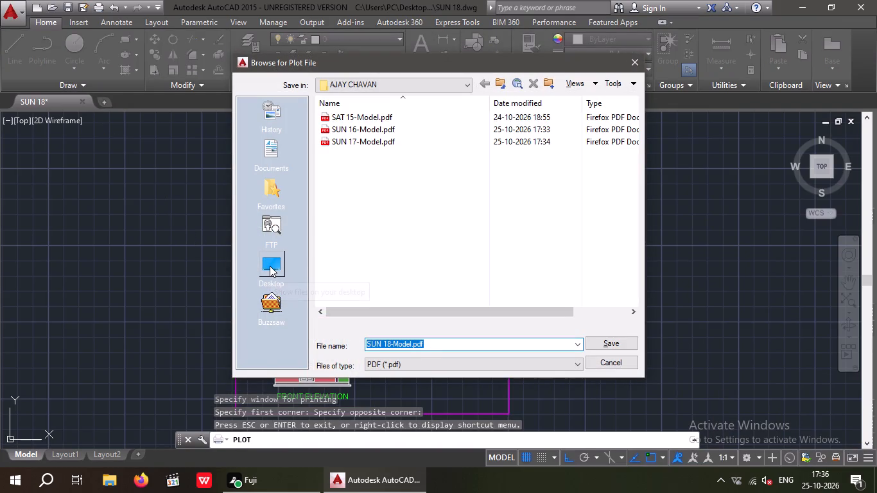
double_click(270, 266)
double_click(370, 168)
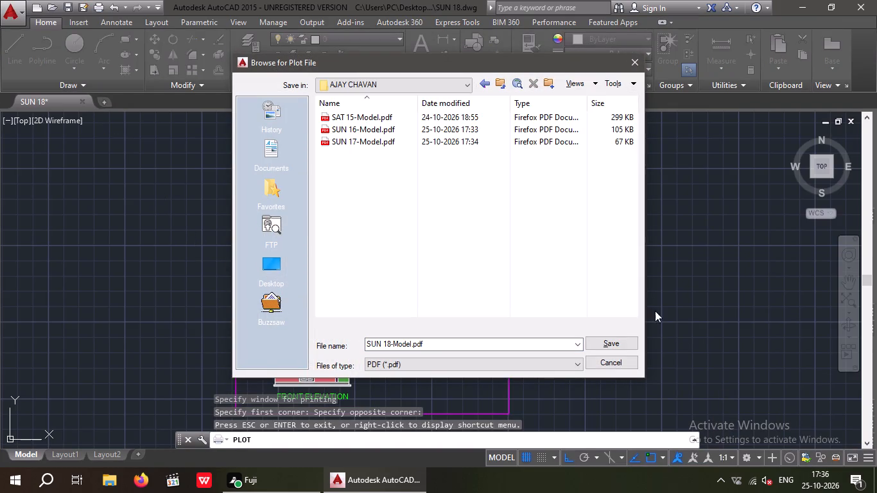
click(616, 342)
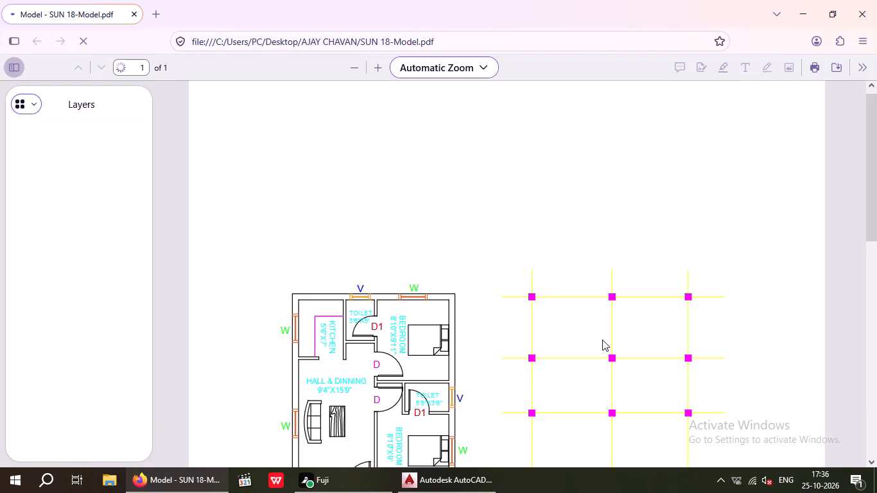
scroll(498, 281, down, 17)
scroll(548, 293, up, 2)
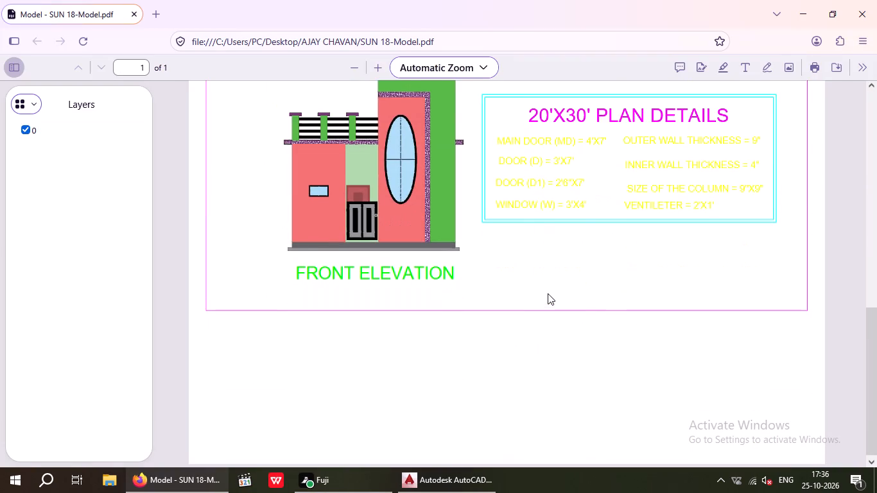
scroll(548, 293, up, 6)
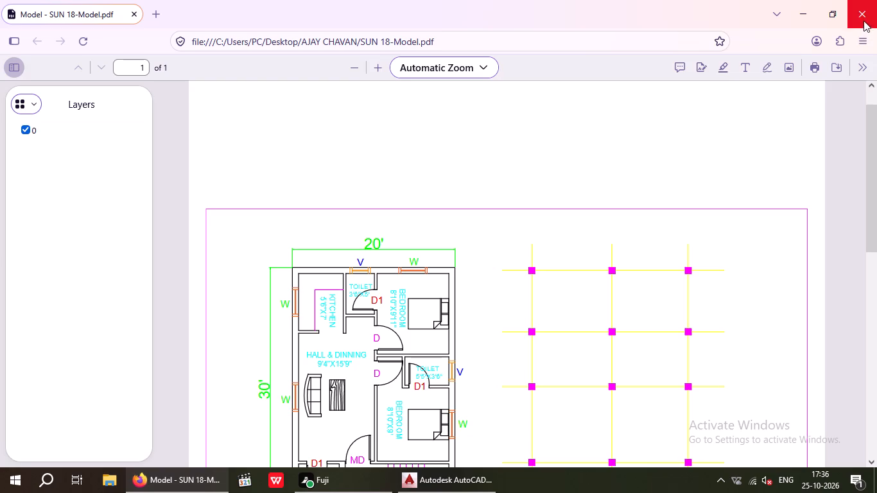
click(864, 16)
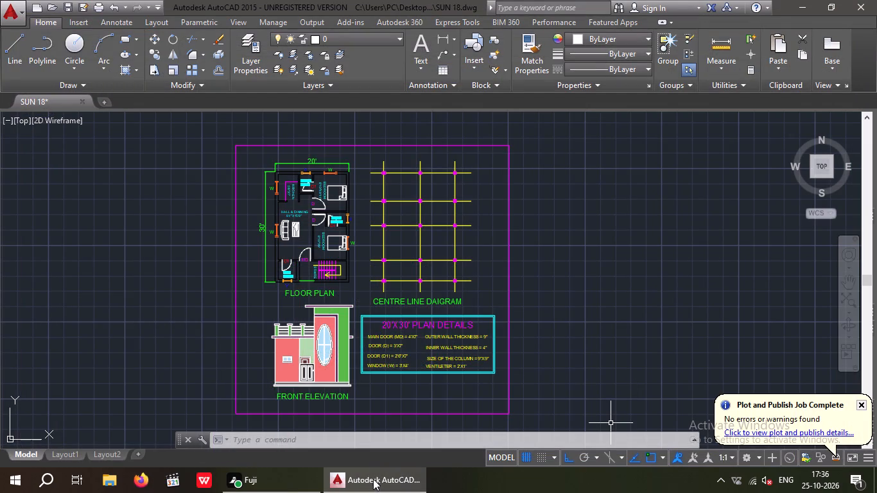
Save the SUN 18 drawing in place.
key(ctrl+s)
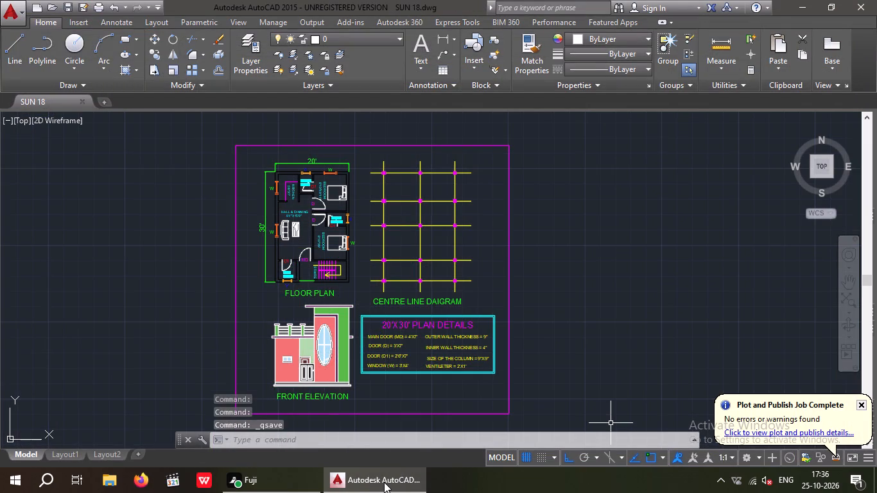
key(ctrl+s)
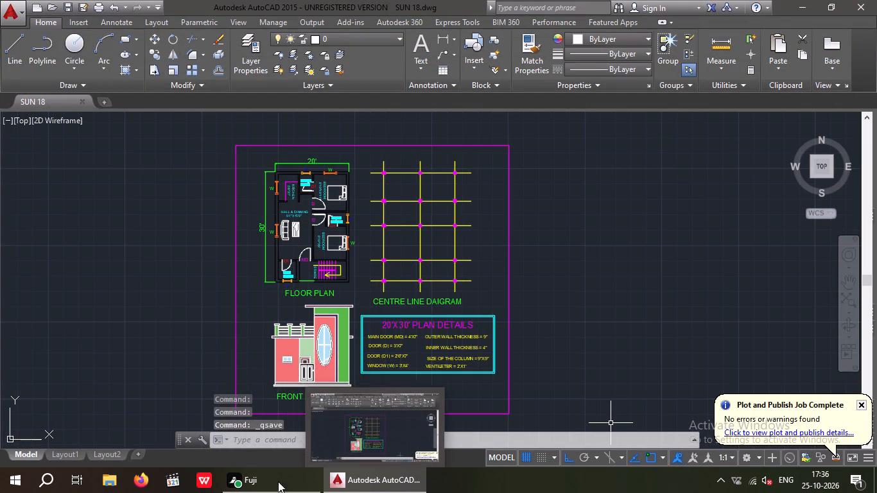
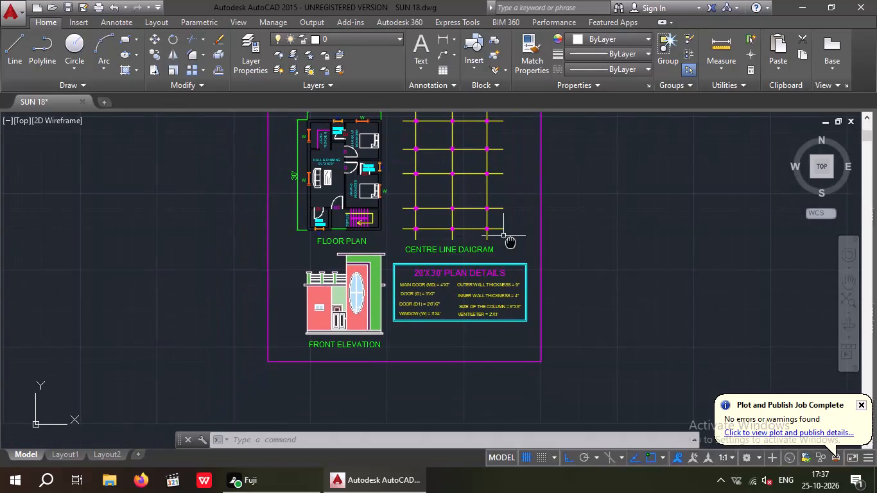
Draw a closed 60' wide by 80' high rectangle with the Line command in the empty space beside the magenta-bordered sheet.
scroll(449, 252, down, 3)
scroll(404, 304, down, 4)
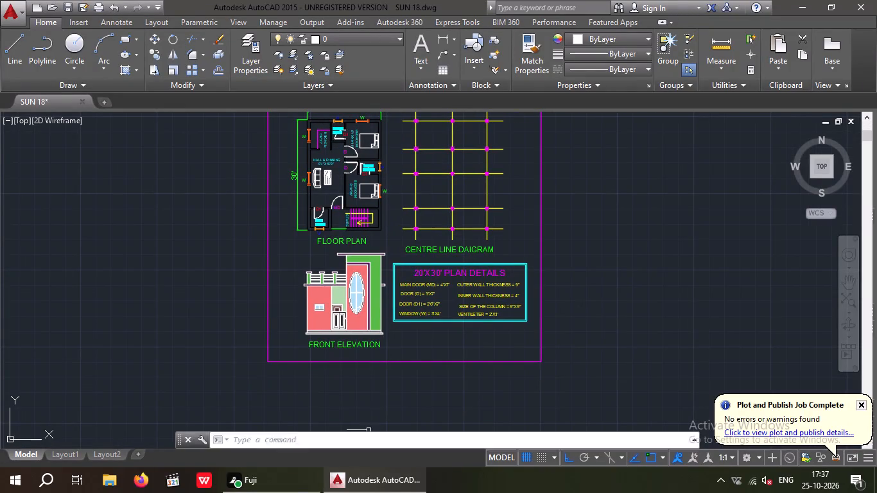
middle_drag(629, 255, 130, 415)
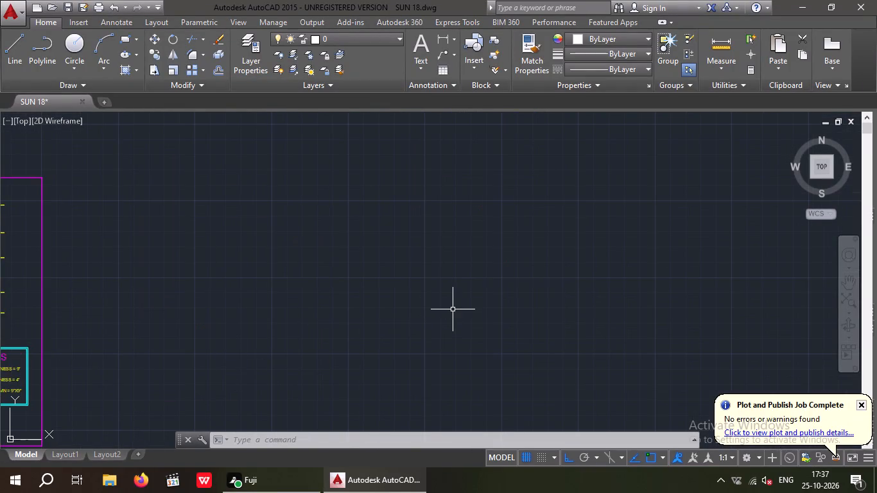
text(L)
key(space)
drag(348, 198, 358, 198)
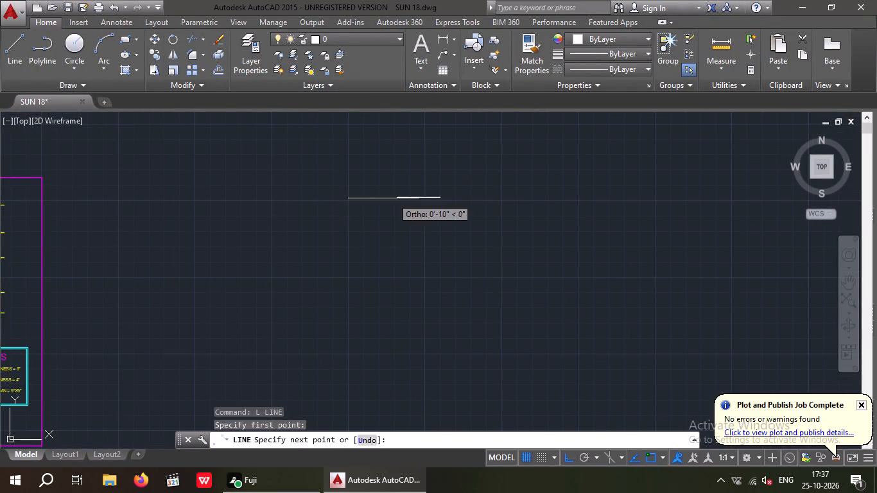
text(60')
key(Return)
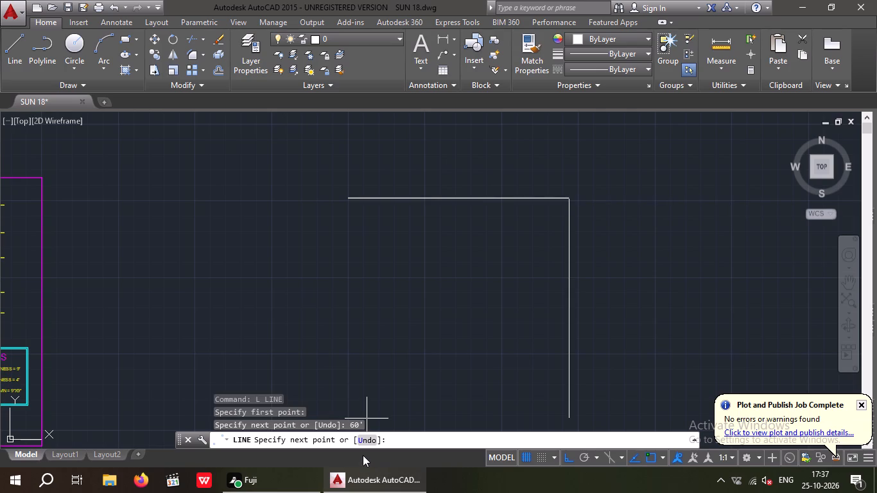
text(80')
key(Return)
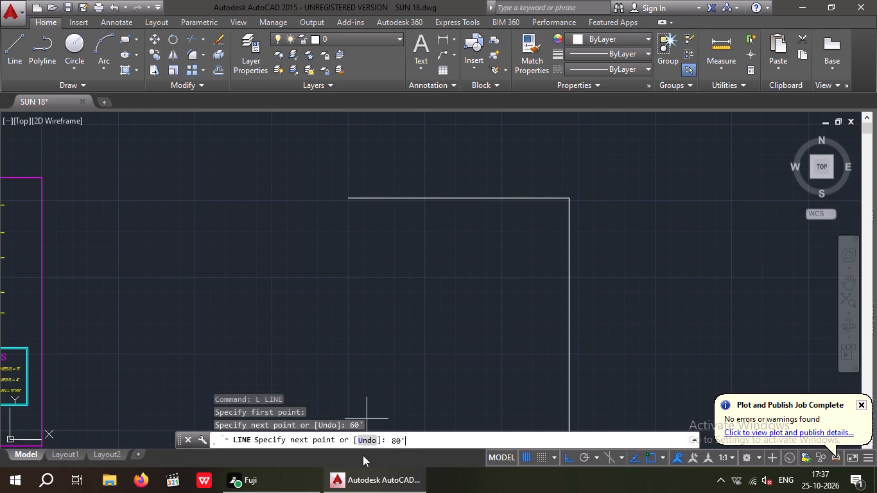
scroll(471, 490, down, 1)
middle_drag(453, 231, 456, 203)
scroll(466, 196, down, 3)
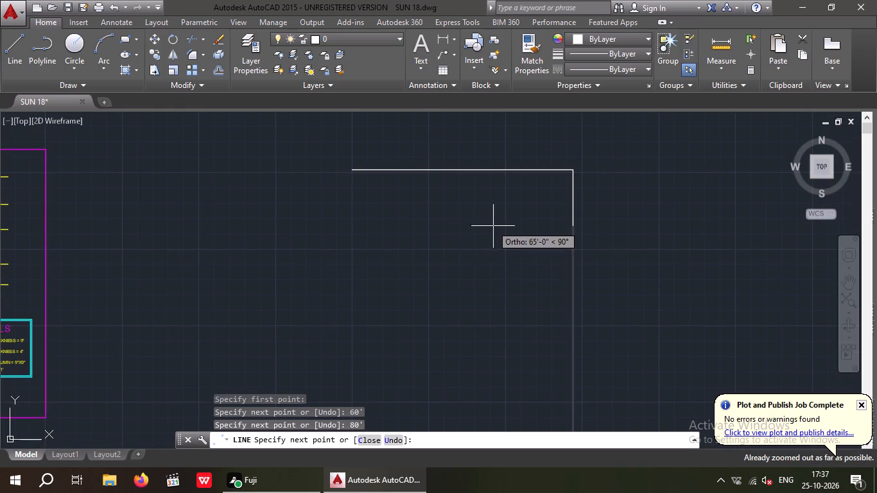
scroll(492, 226, down, 1)
middle_drag(489, 225, 479, 174)
scroll(480, 182, down, 2)
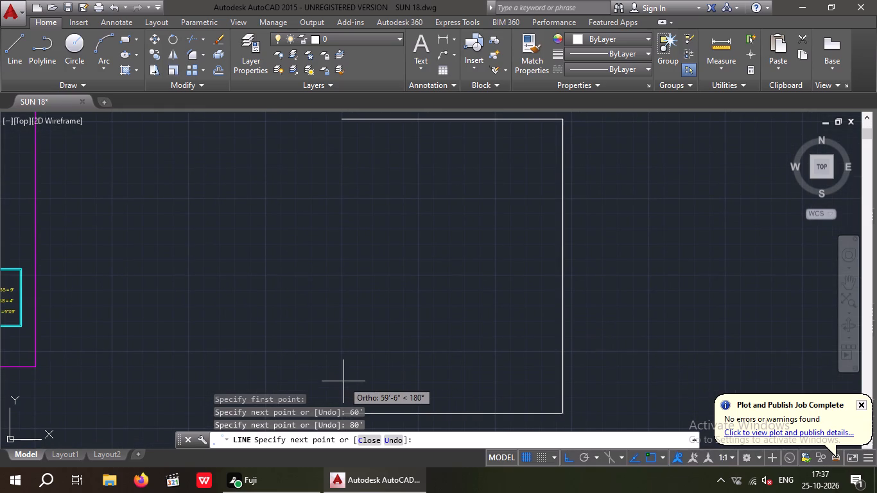
text(60')
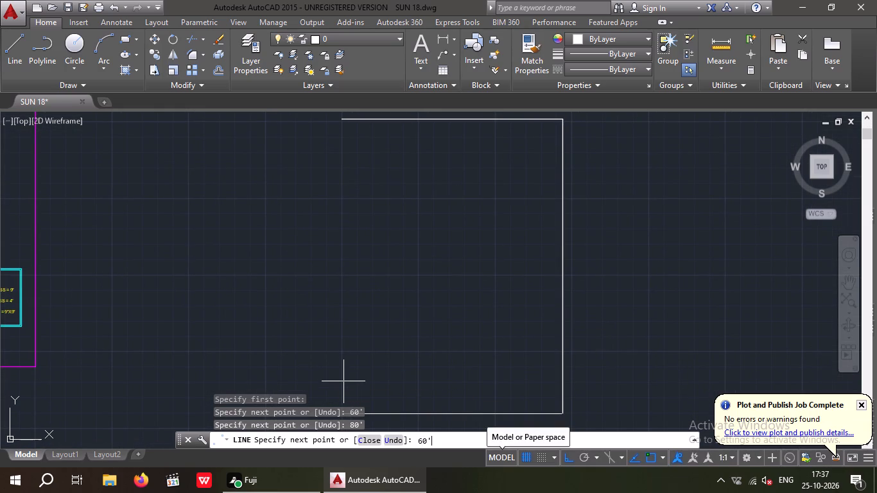
key(Return)
click(339, 118)
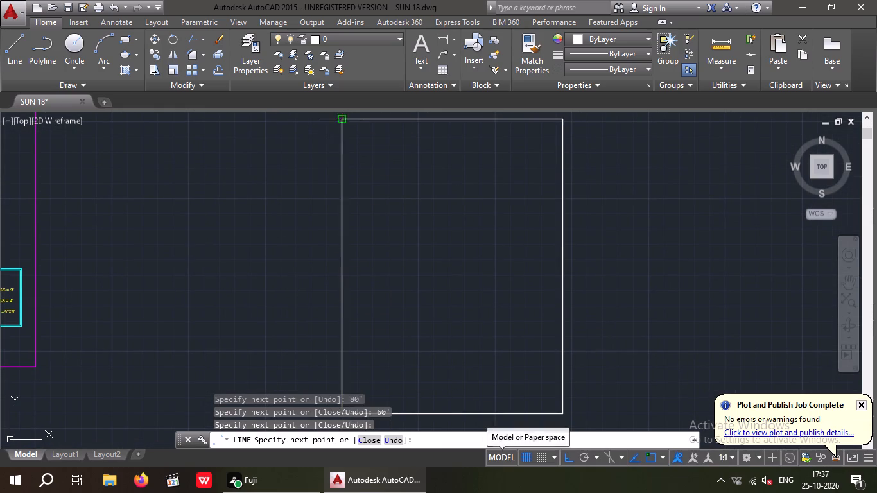
key(Escape)
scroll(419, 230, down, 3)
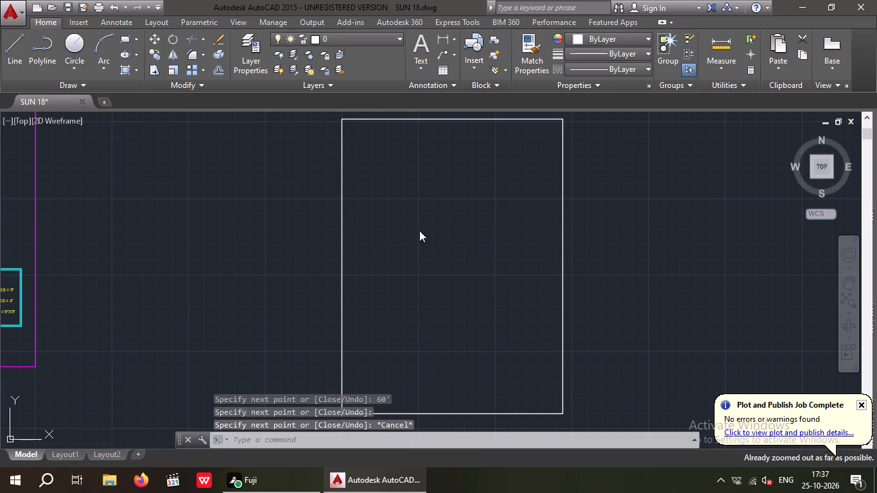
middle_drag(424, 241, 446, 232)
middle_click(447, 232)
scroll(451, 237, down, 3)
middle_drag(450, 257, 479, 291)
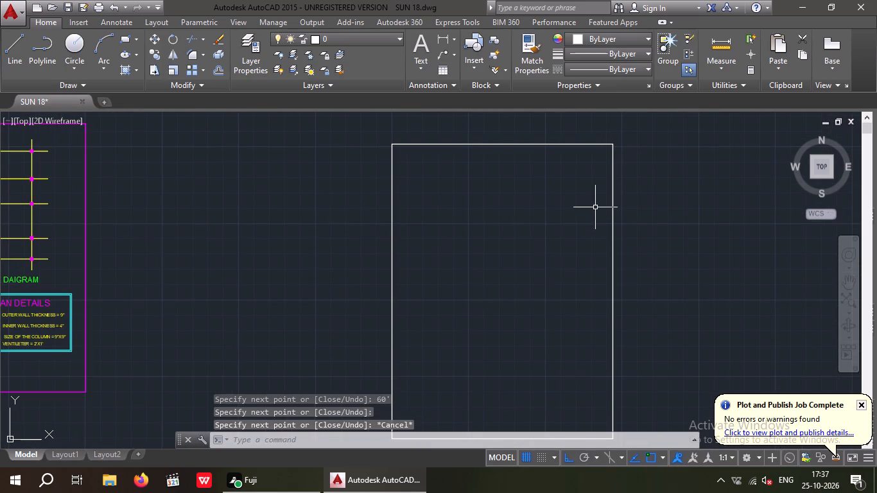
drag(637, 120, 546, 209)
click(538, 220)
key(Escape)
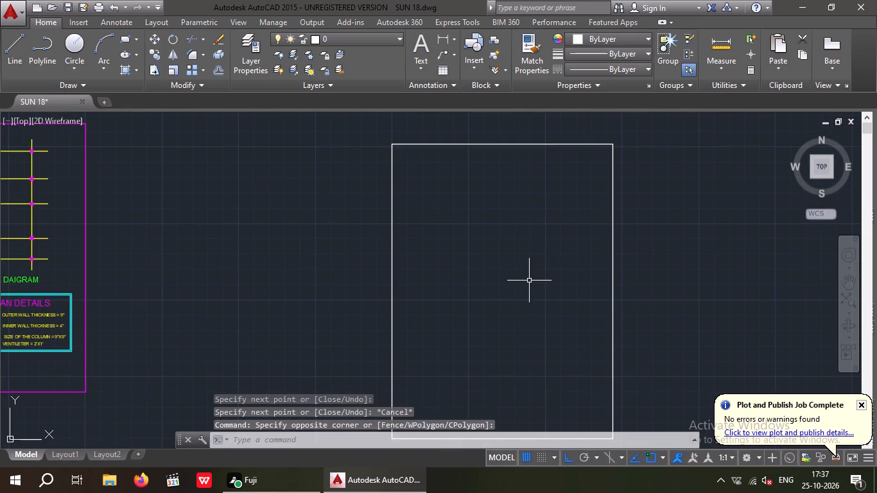